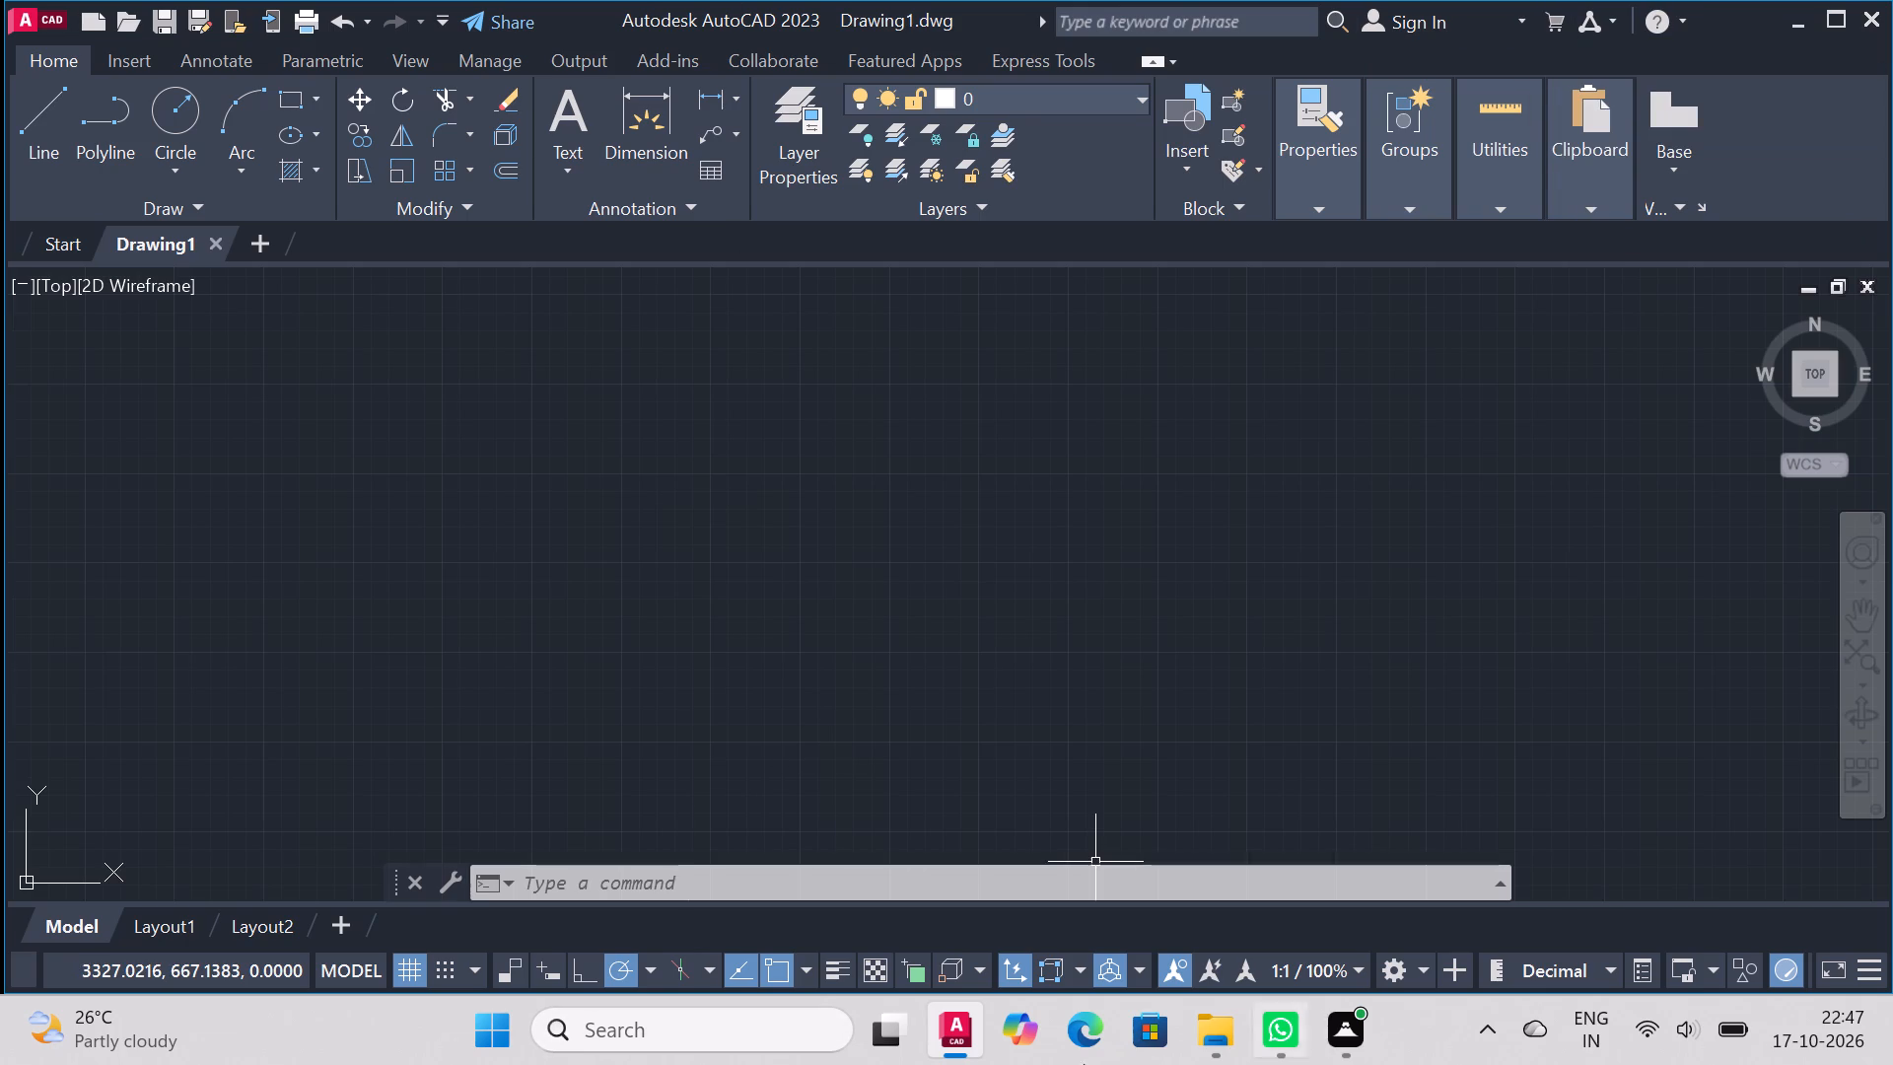
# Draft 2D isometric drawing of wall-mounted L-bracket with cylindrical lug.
# Turn on command log recording with LOGFILEON.
pyautogui.click(784, 901)
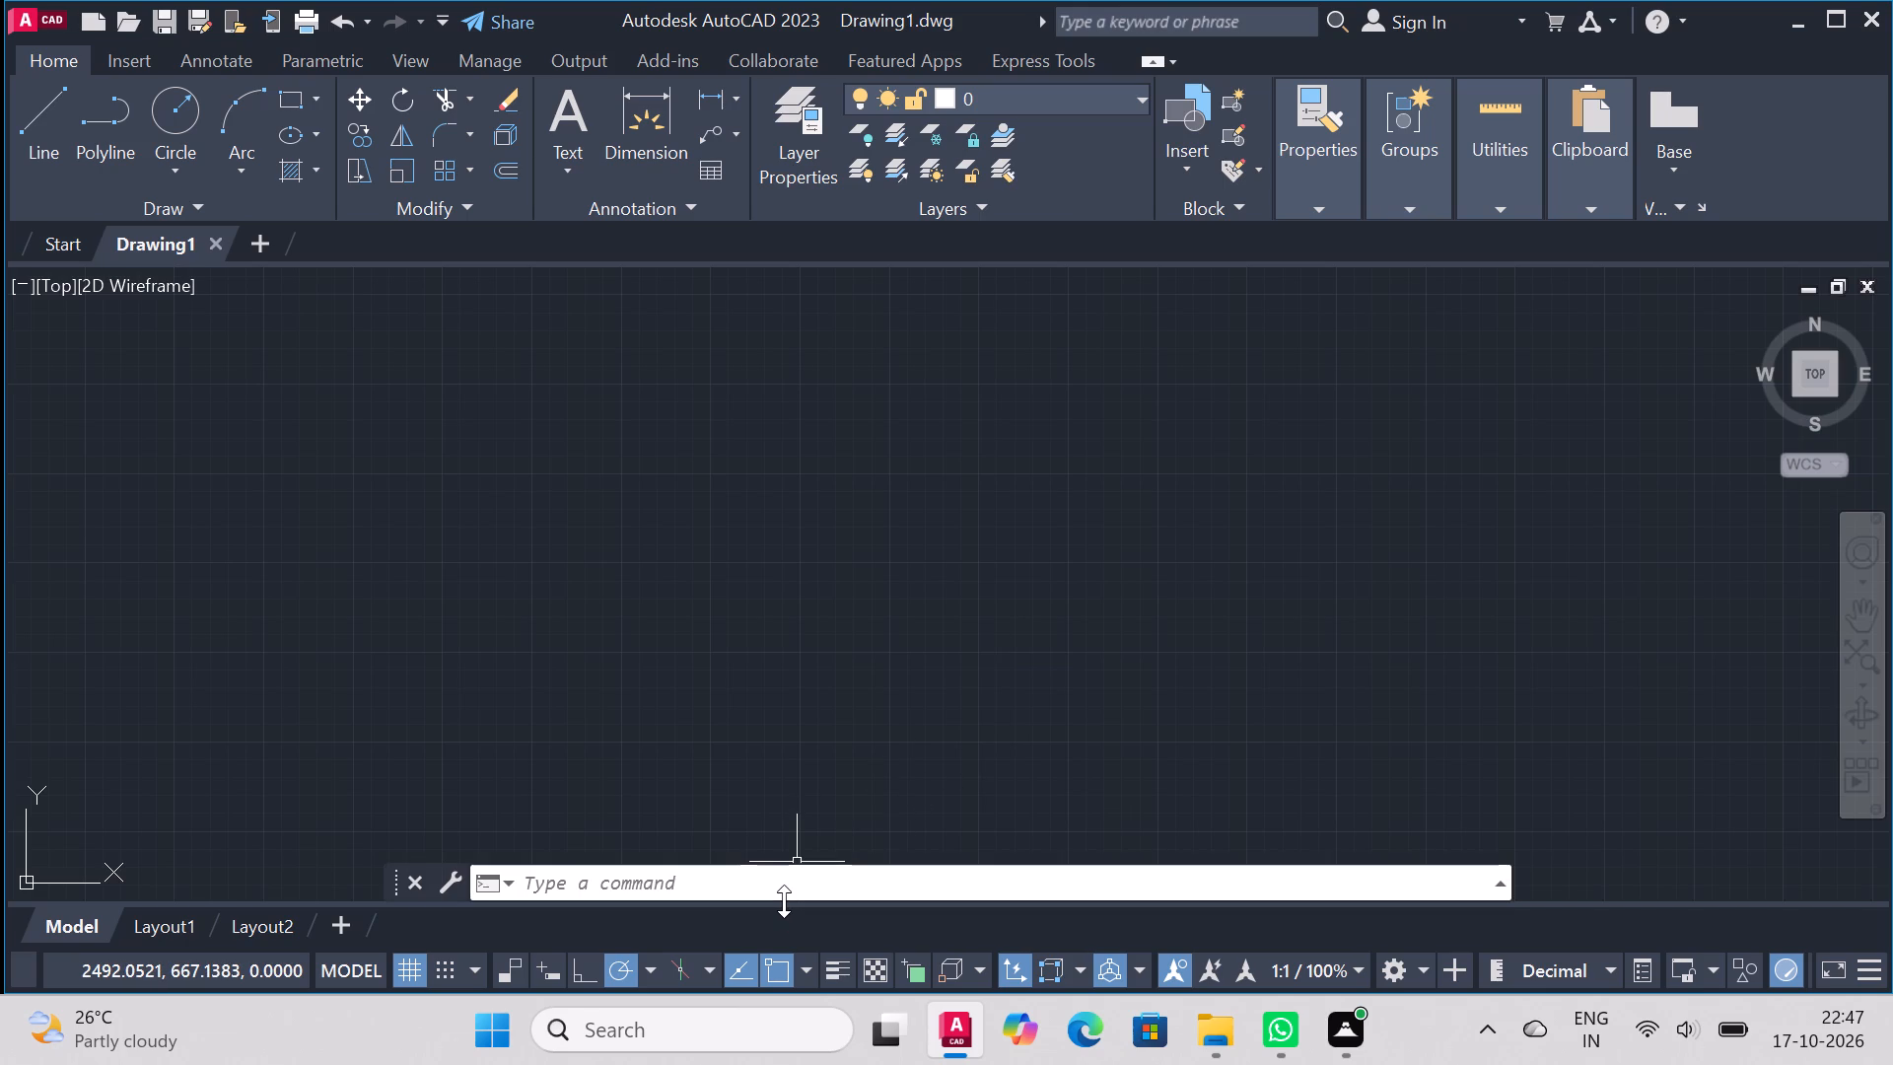
pyautogui.write('log')
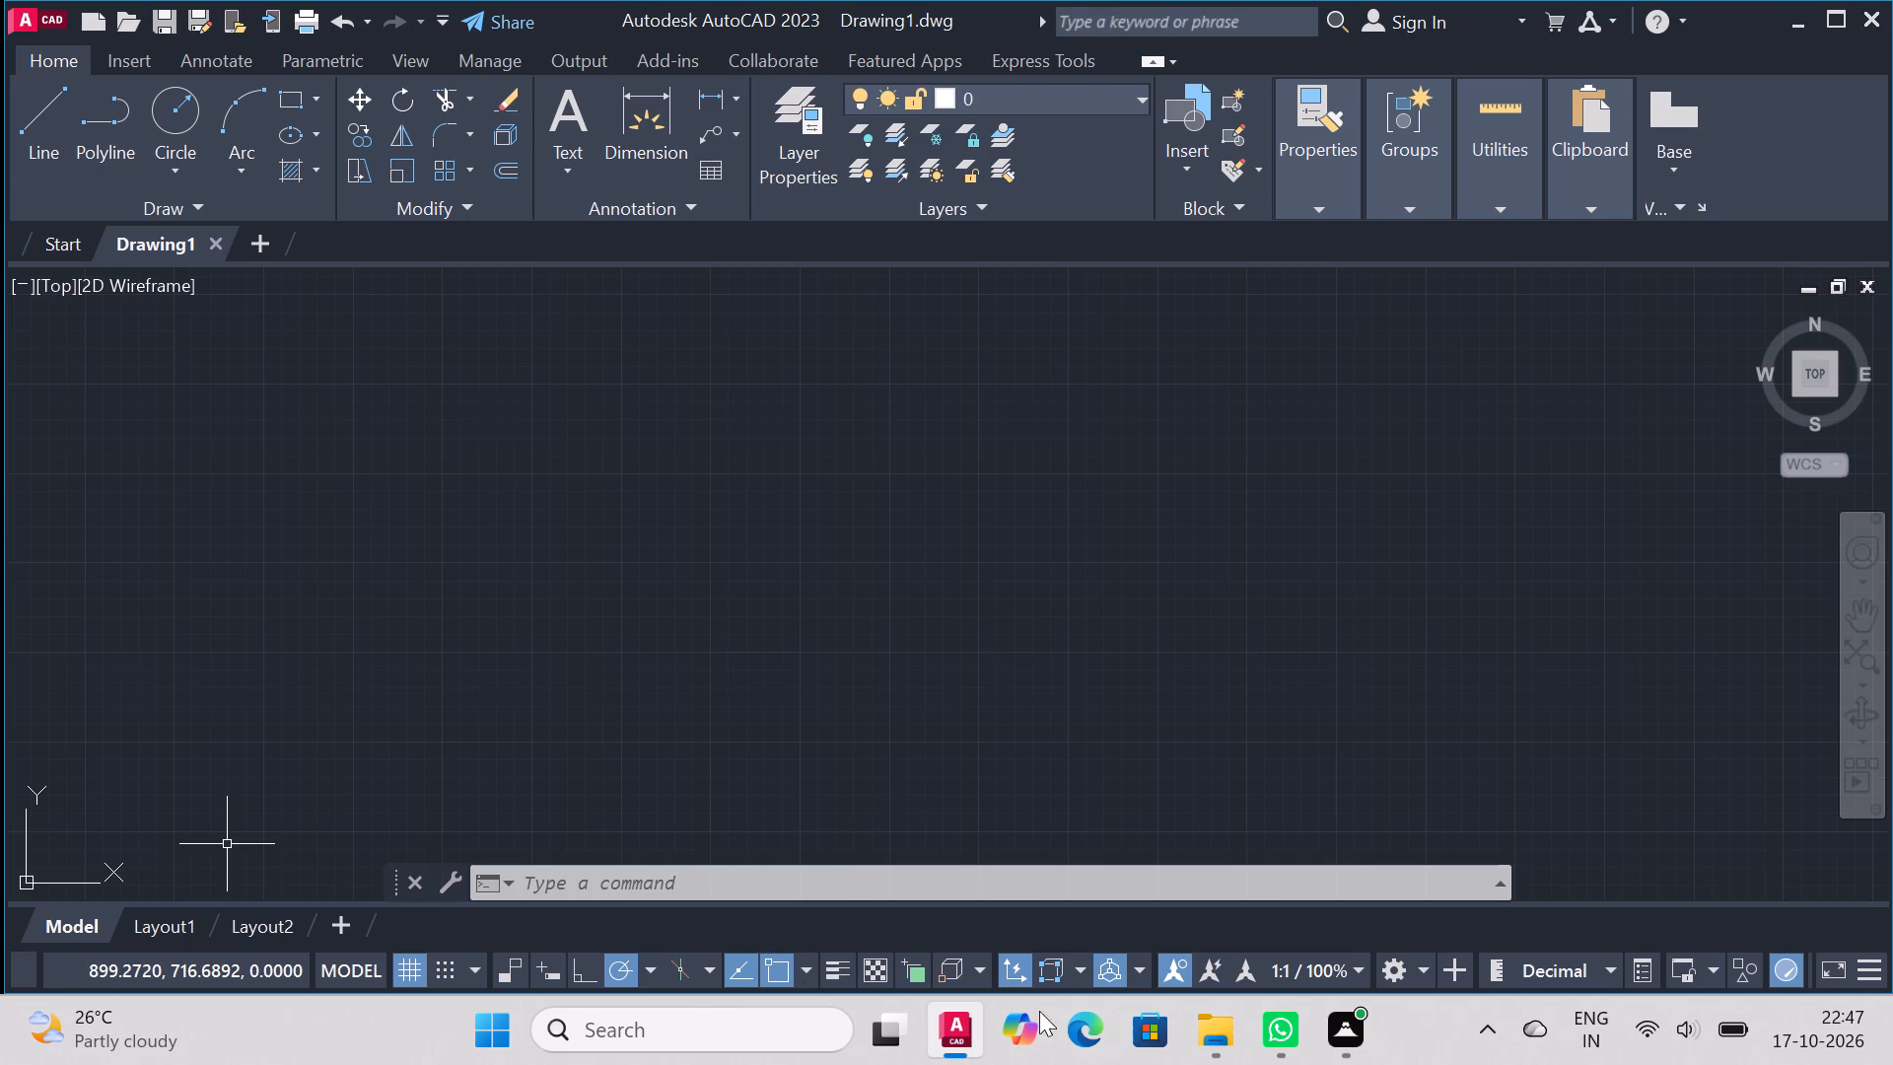
pyautogui.click(1040, 888)
pyautogui.write('log')
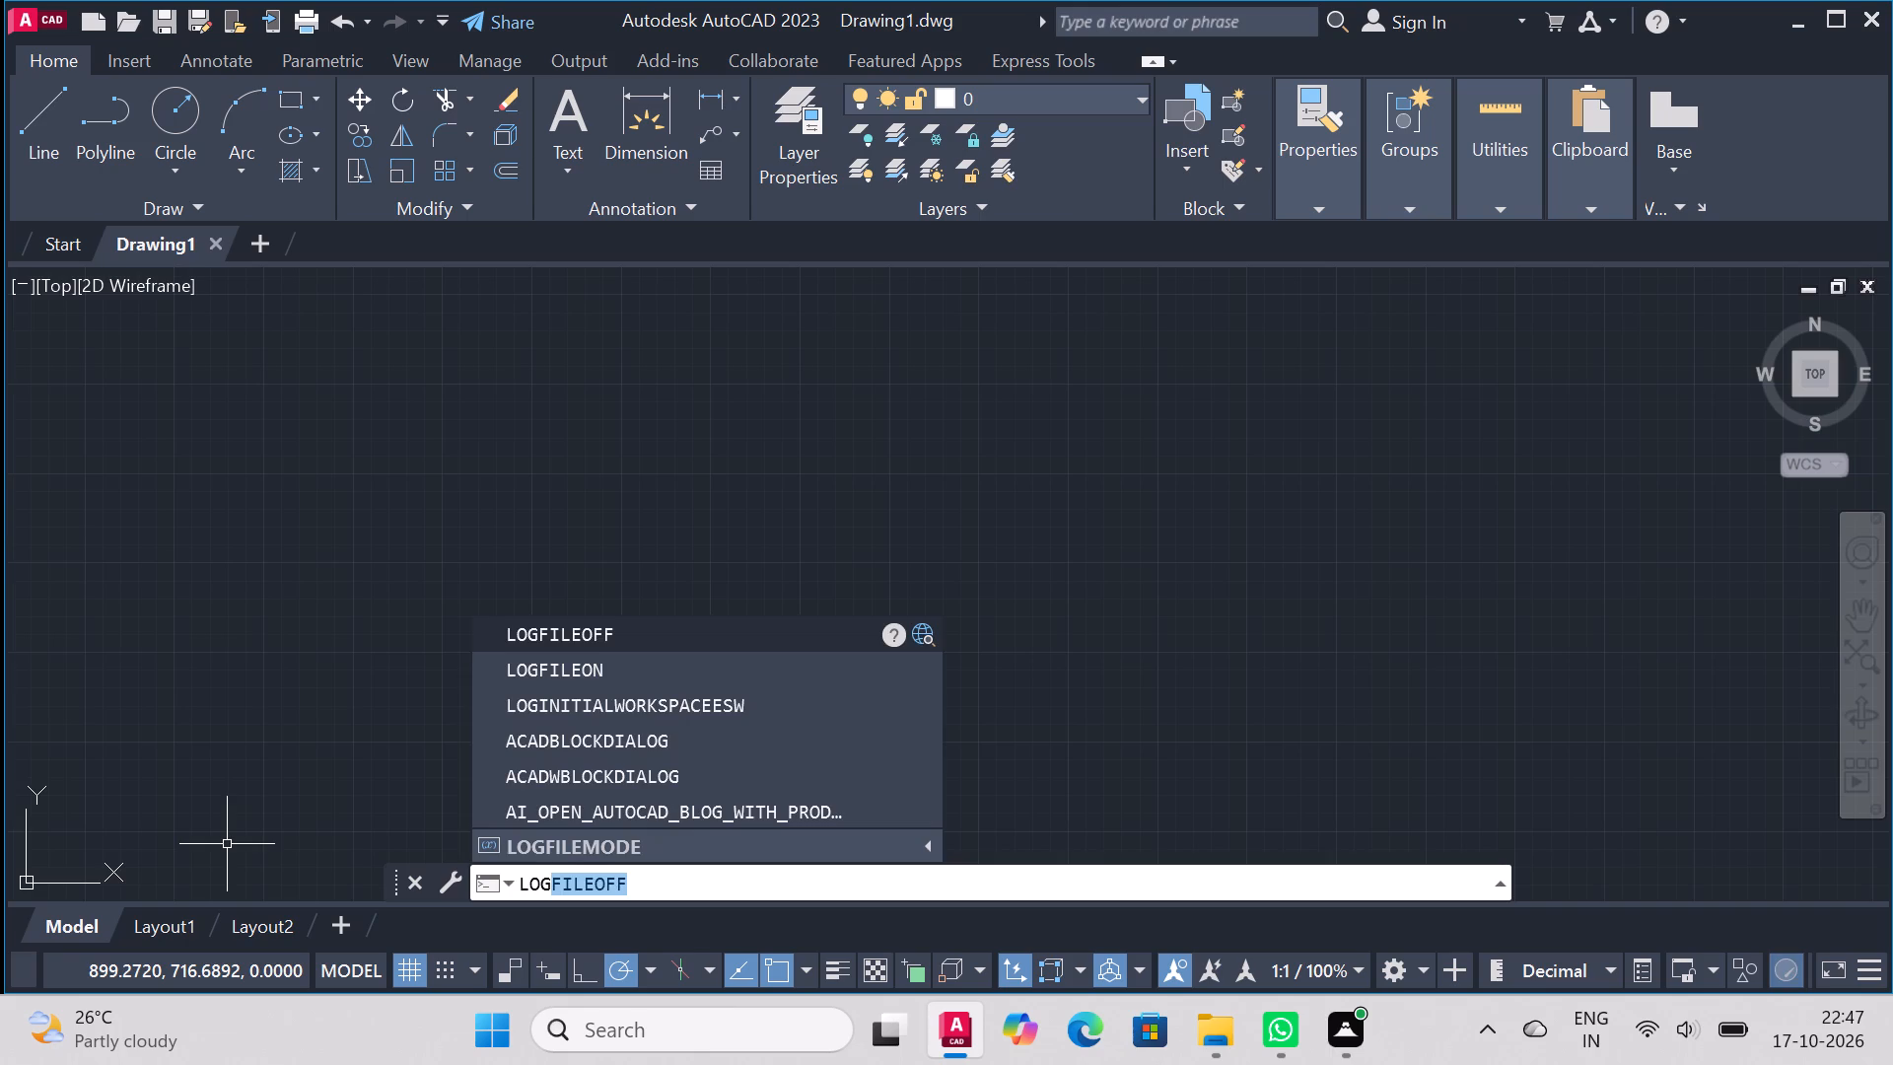
pyautogui.press('Down')
pyautogui.press('Return')
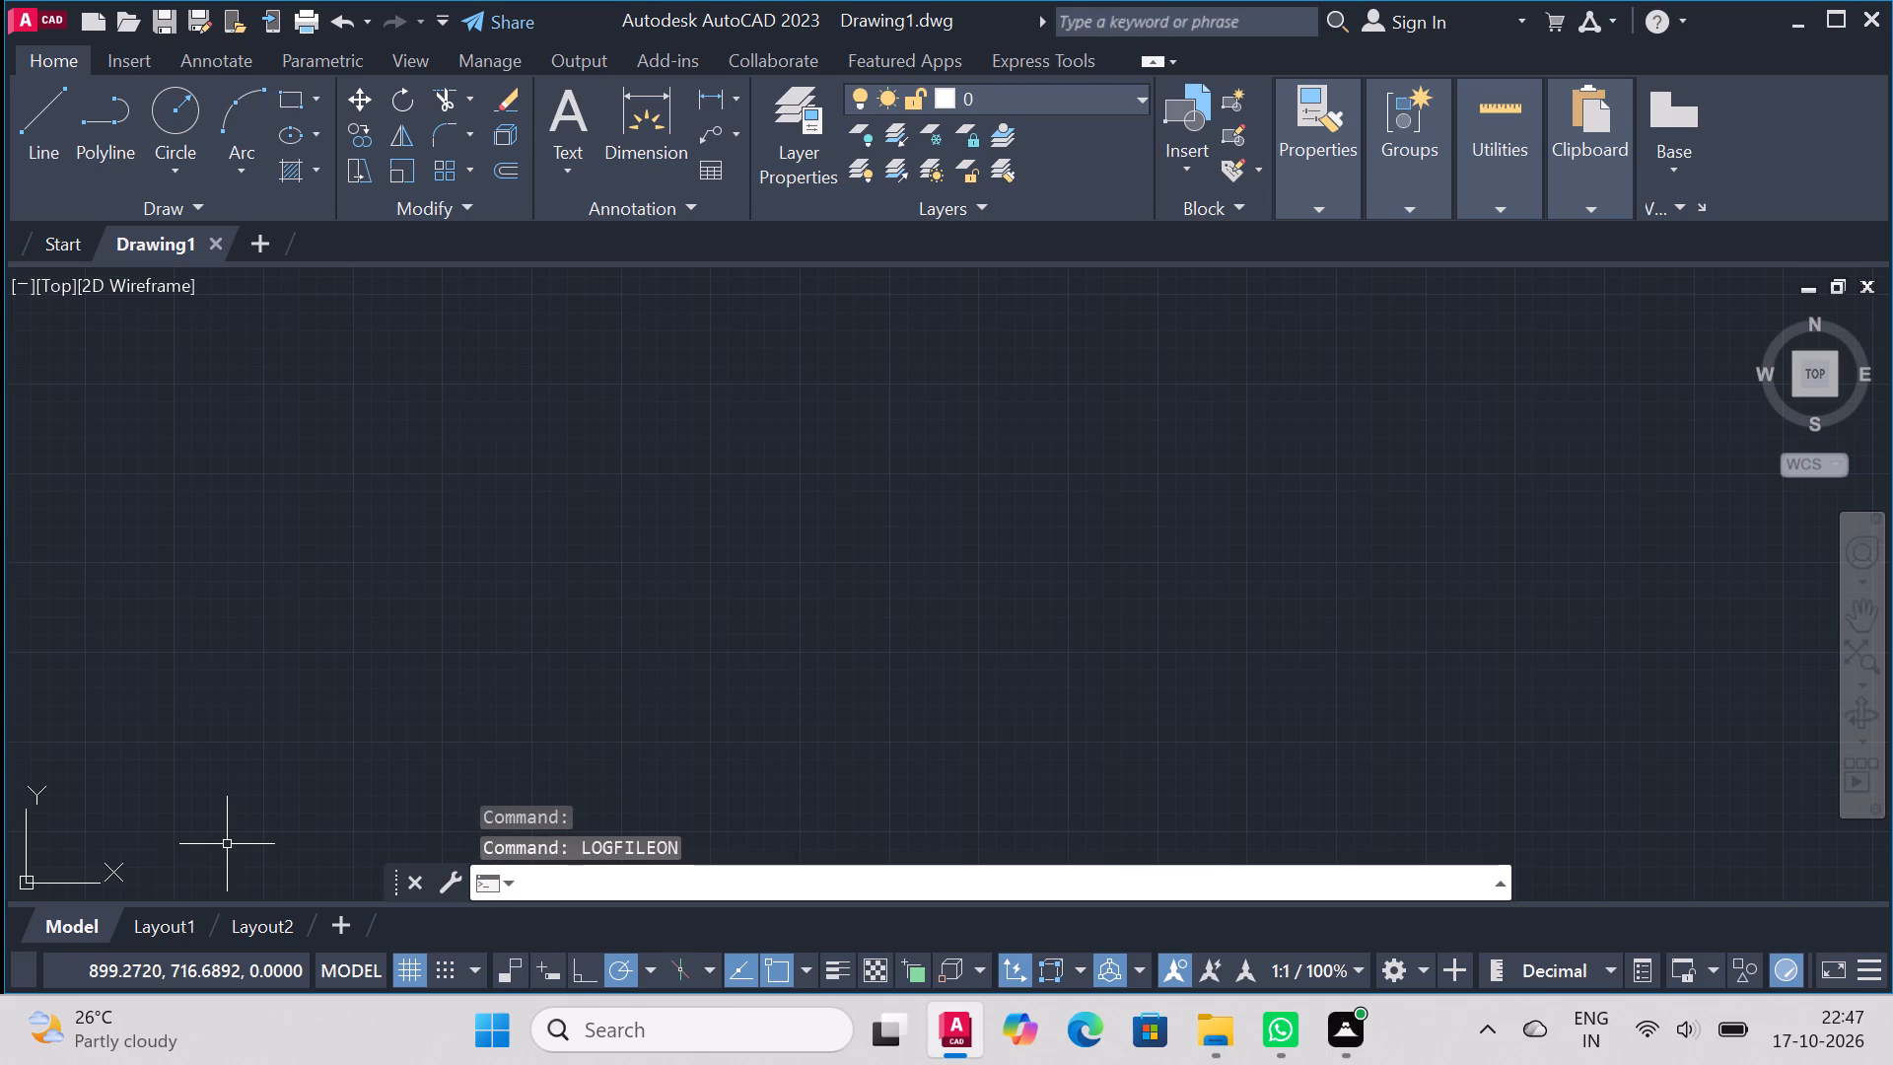
# Set the model space limits from 0,0 to 200,200 and fit the whole drawing area.
pyautogui.write('limits')
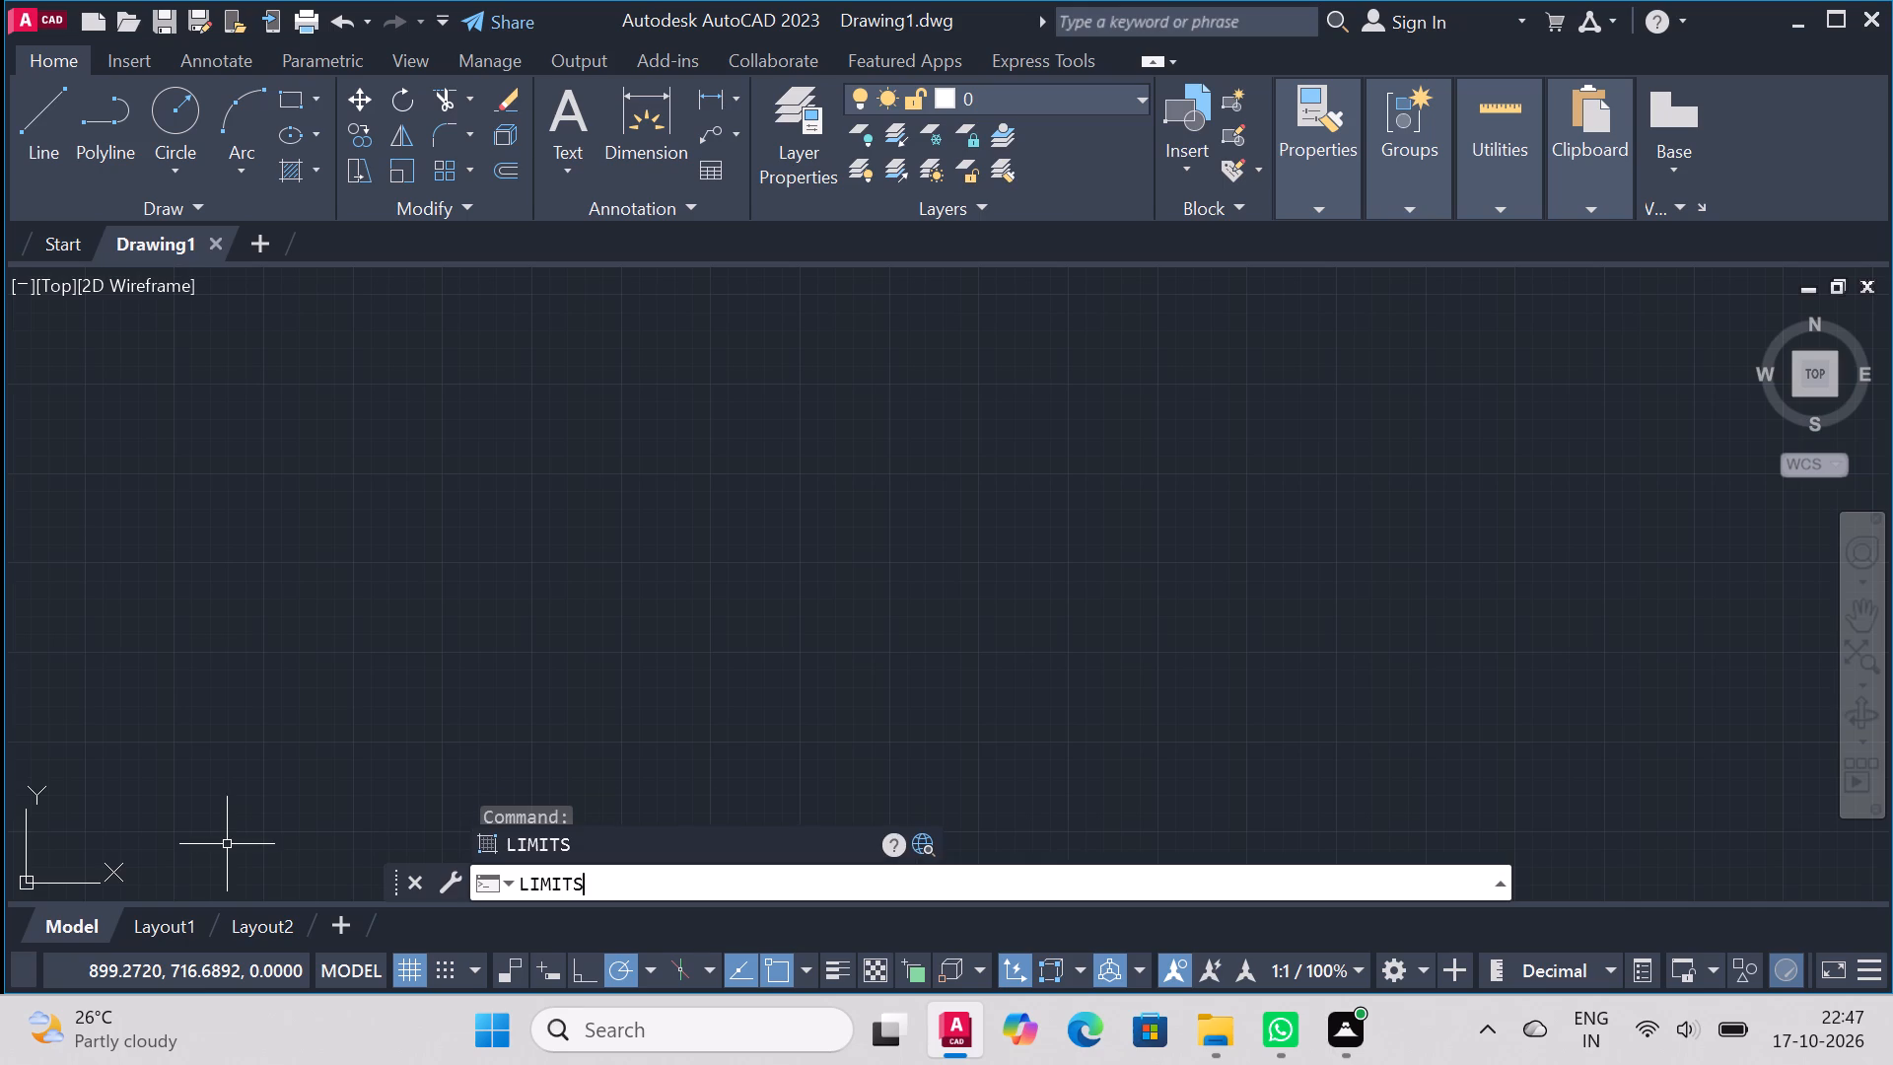
pyautogui.press('Return')
pyautogui.write('0,0')
pyautogui.press('Return')
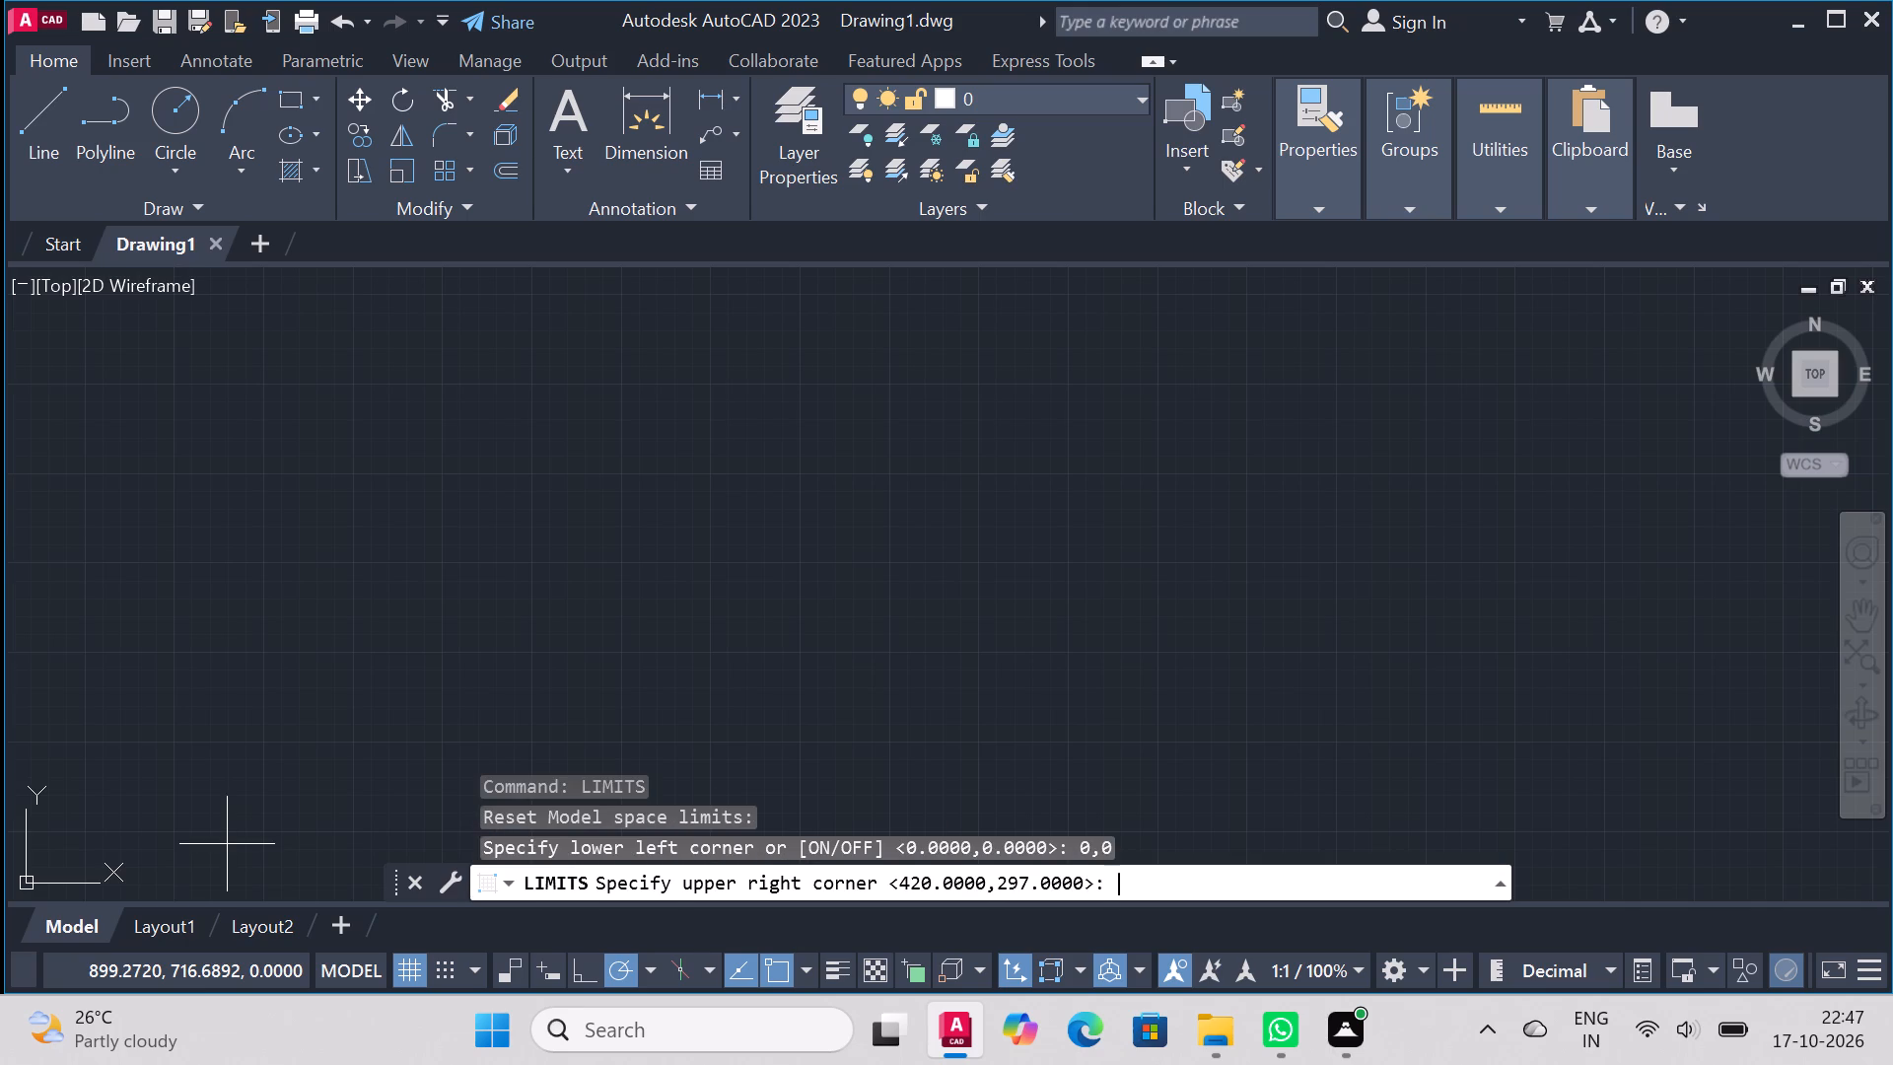
pyautogui.write('200')
pyautogui.write(',200')
pyautogui.press('Return')
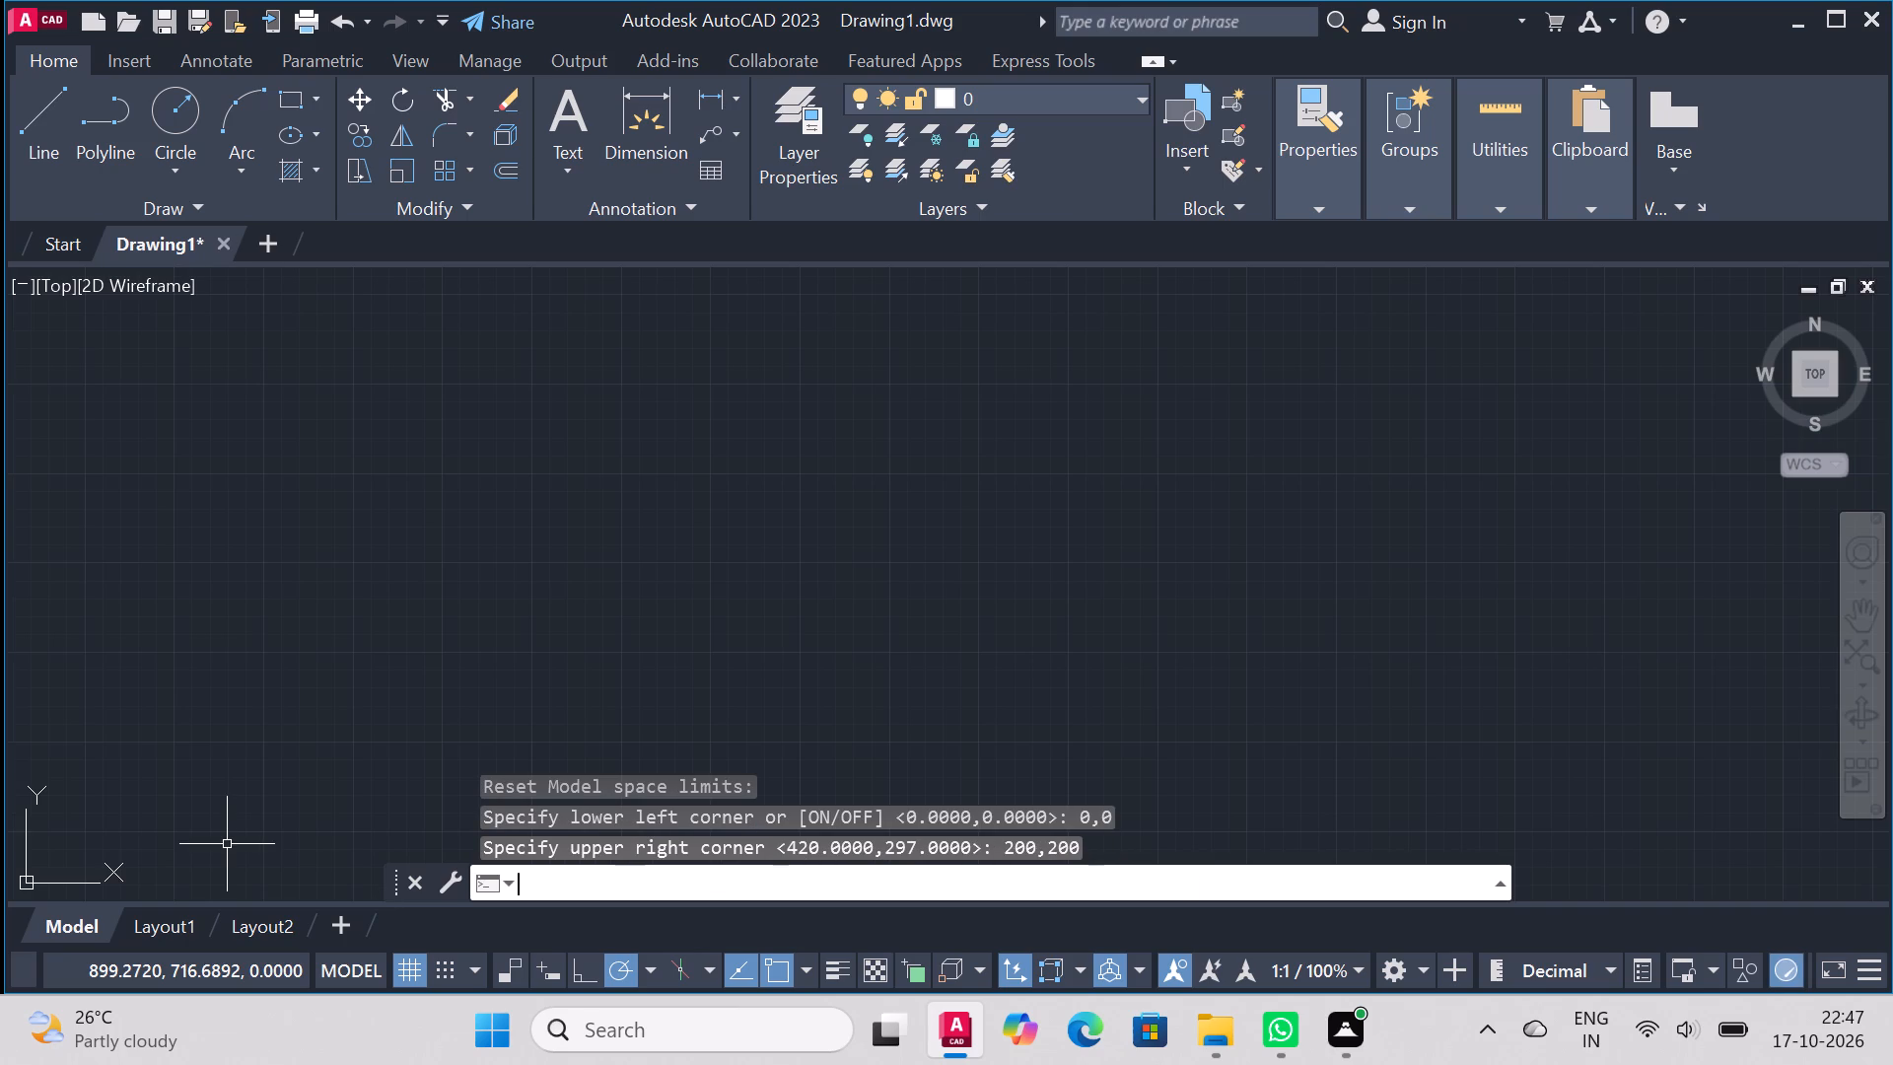
pyautogui.press('z')
pyautogui.press('Return')
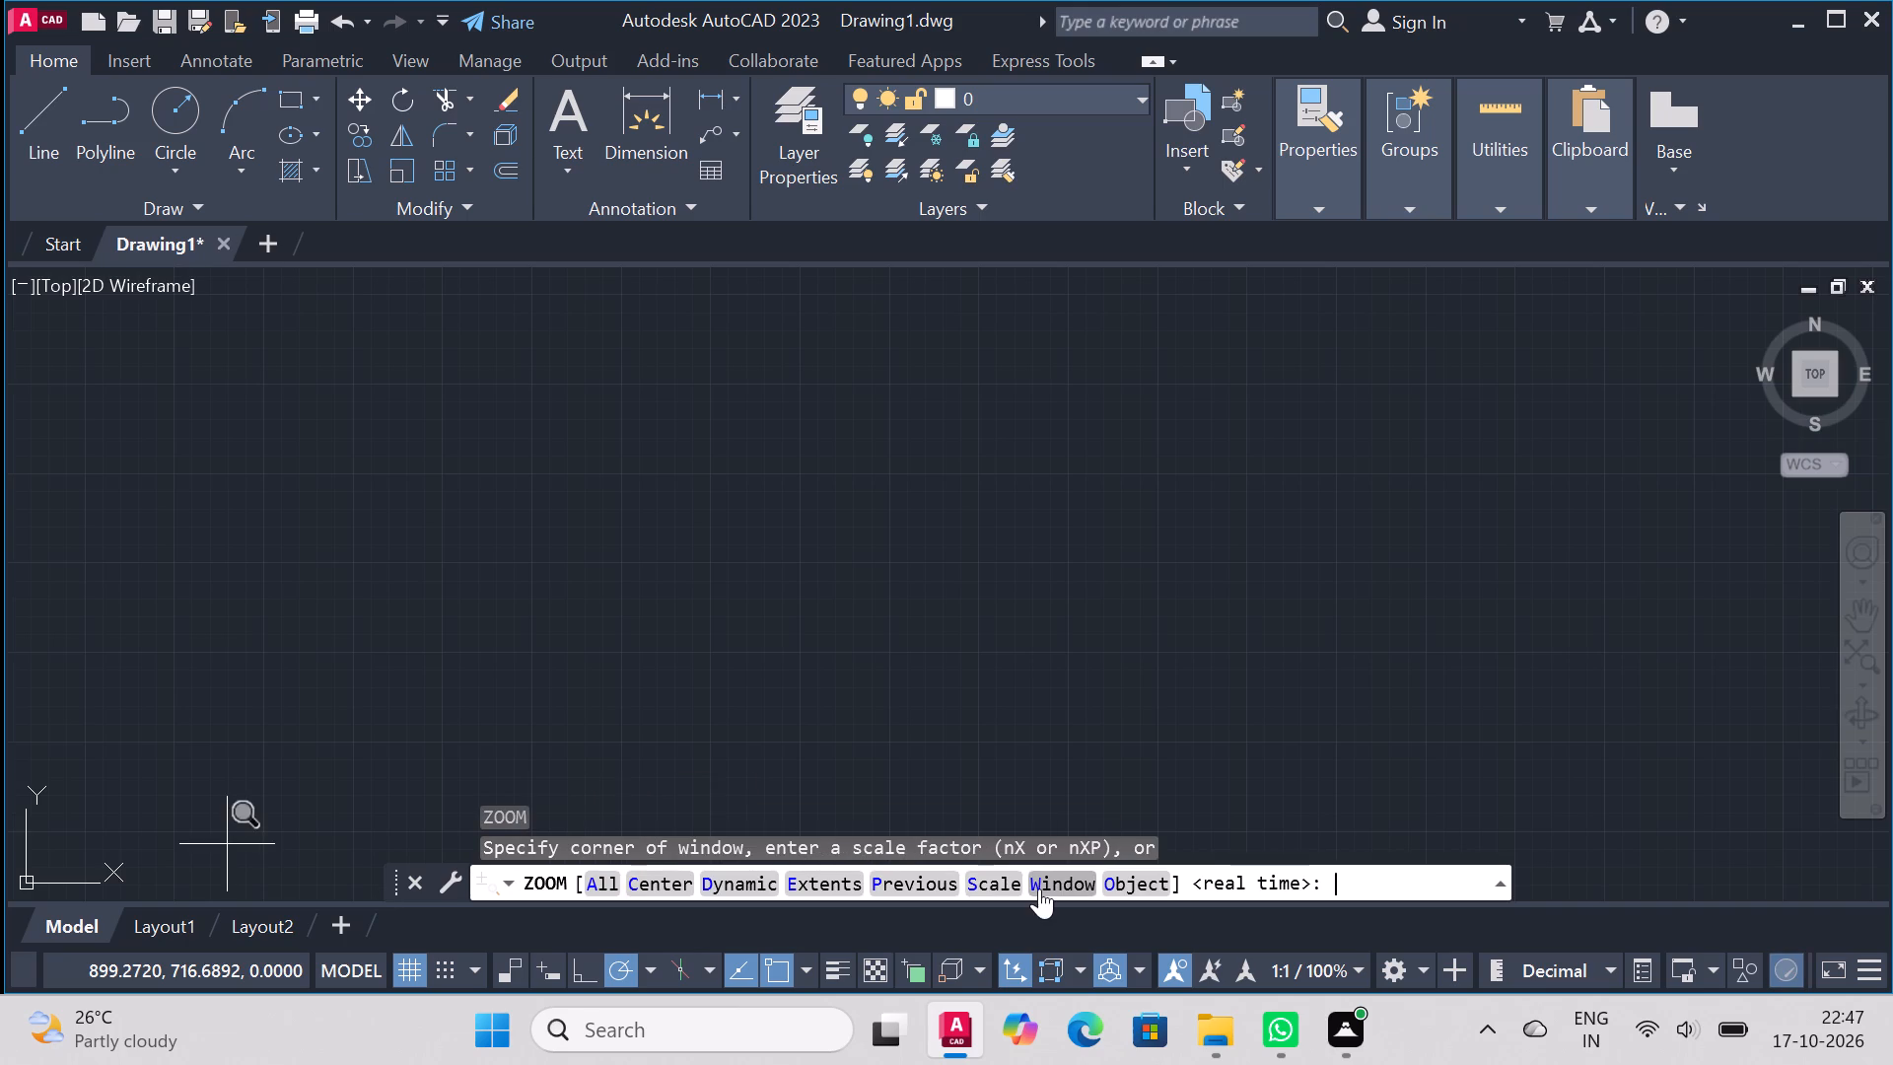
pyautogui.press('a')
pyautogui.press('Return')
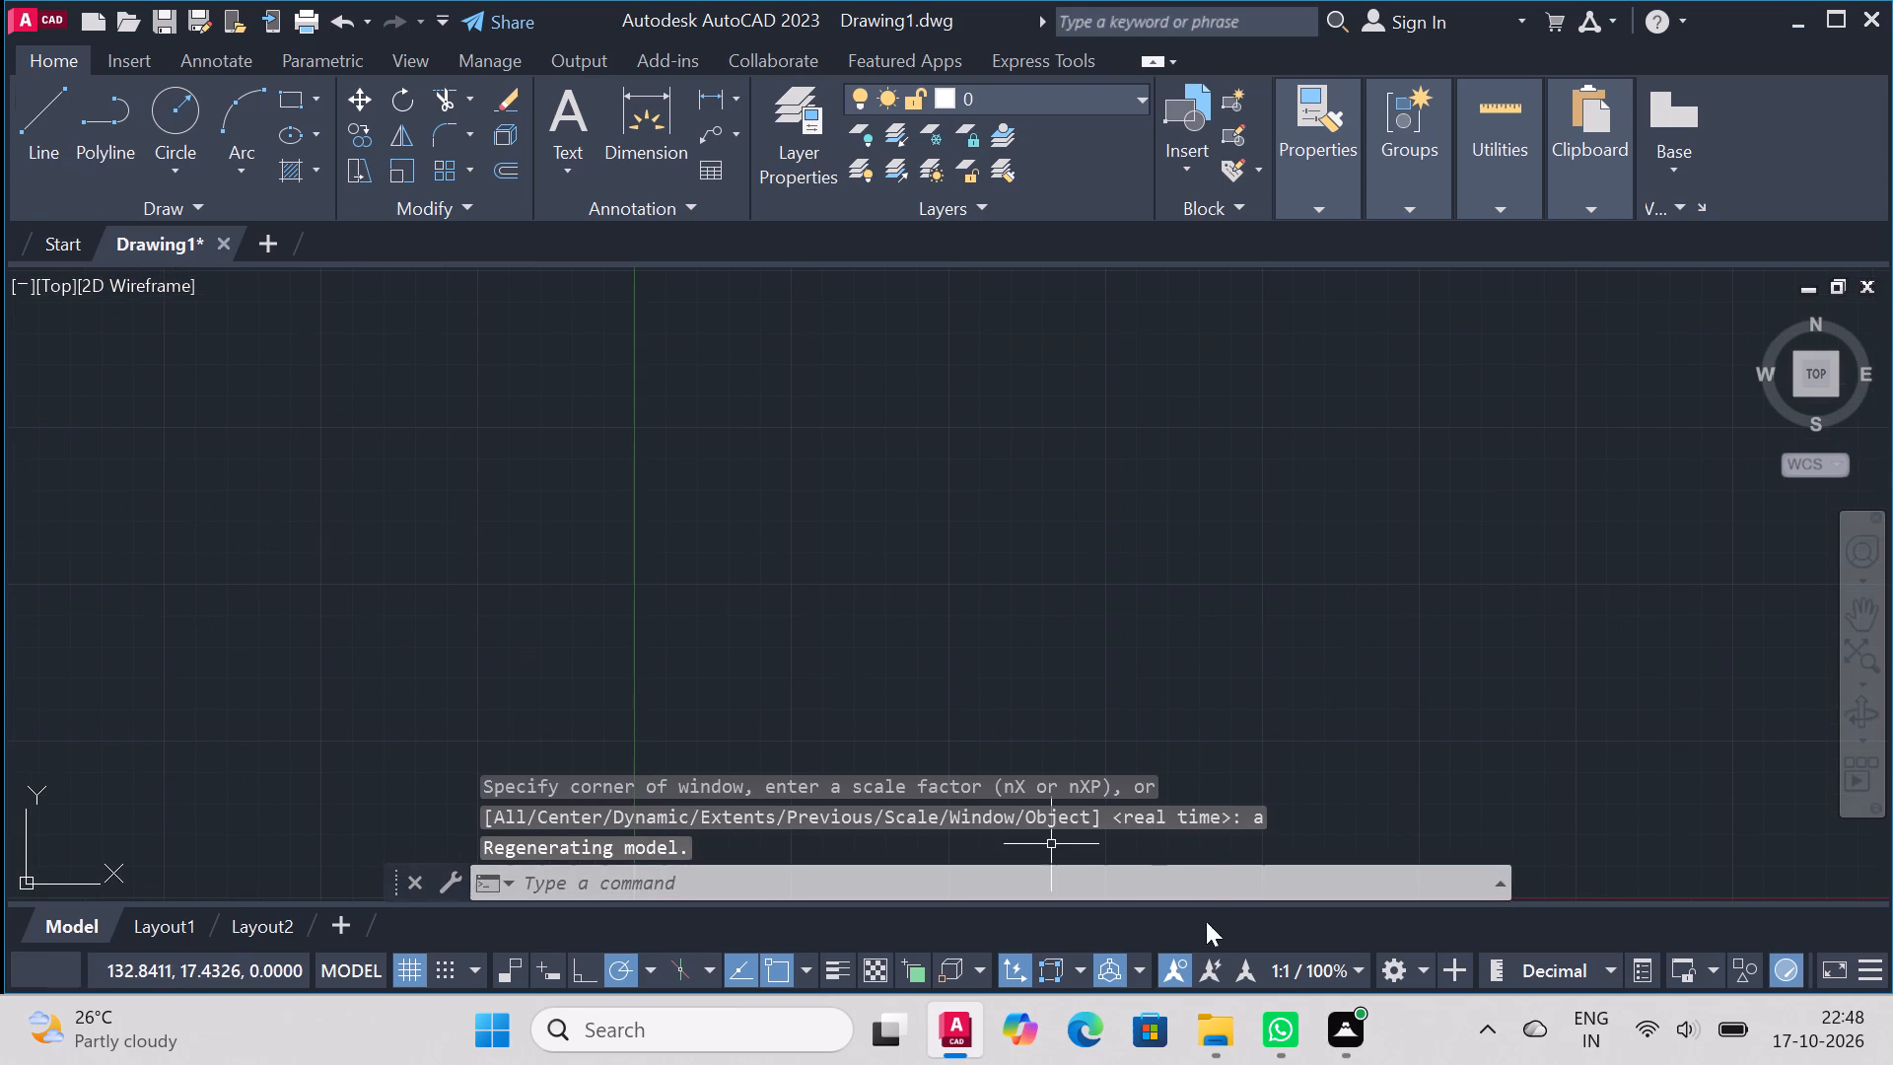
# Turn on isometric drafting with the left isoplane.
pyautogui.click(673, 957)
# Draw a closed upright isometric strip with lines, 135 units tall and 10 units wide along the 150° axis.
pyautogui.scroll(-4, 855, 671)
pyautogui.scroll(4, 863, 668)
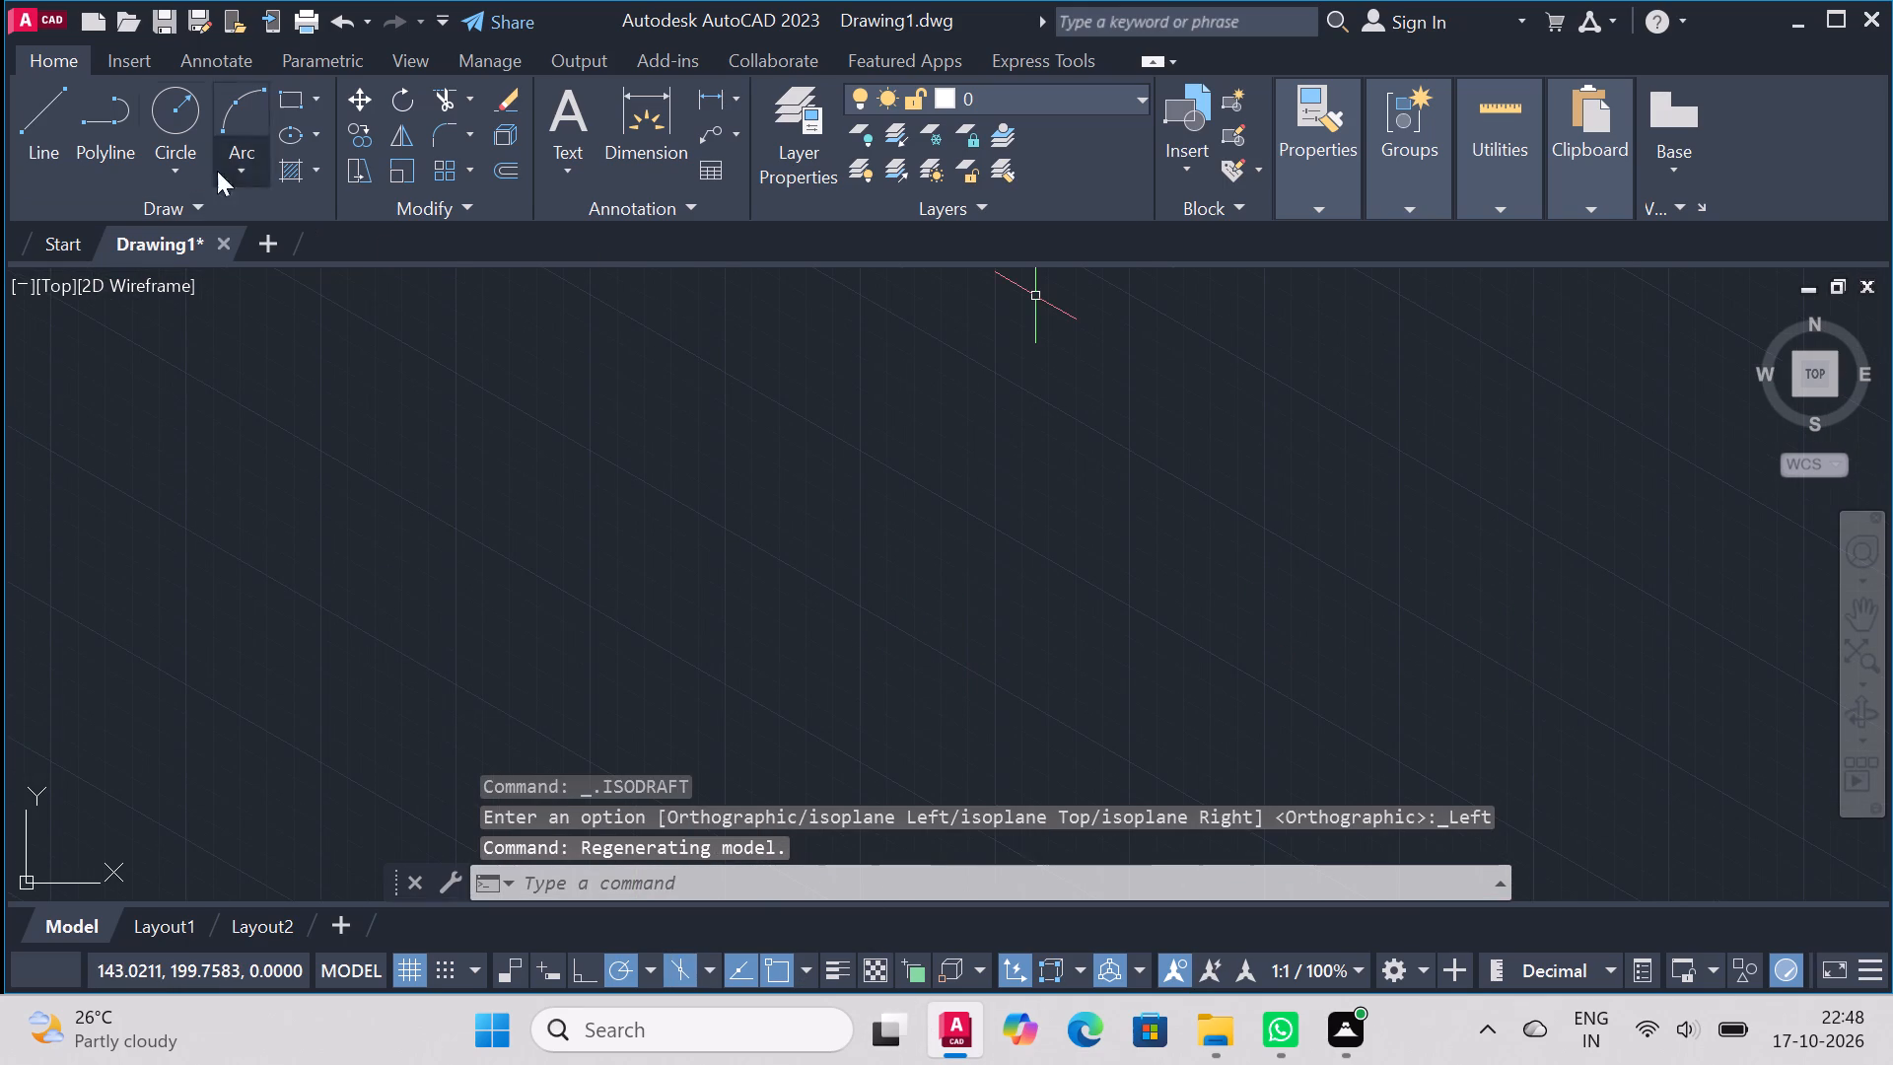
pyautogui.click(70, 111)
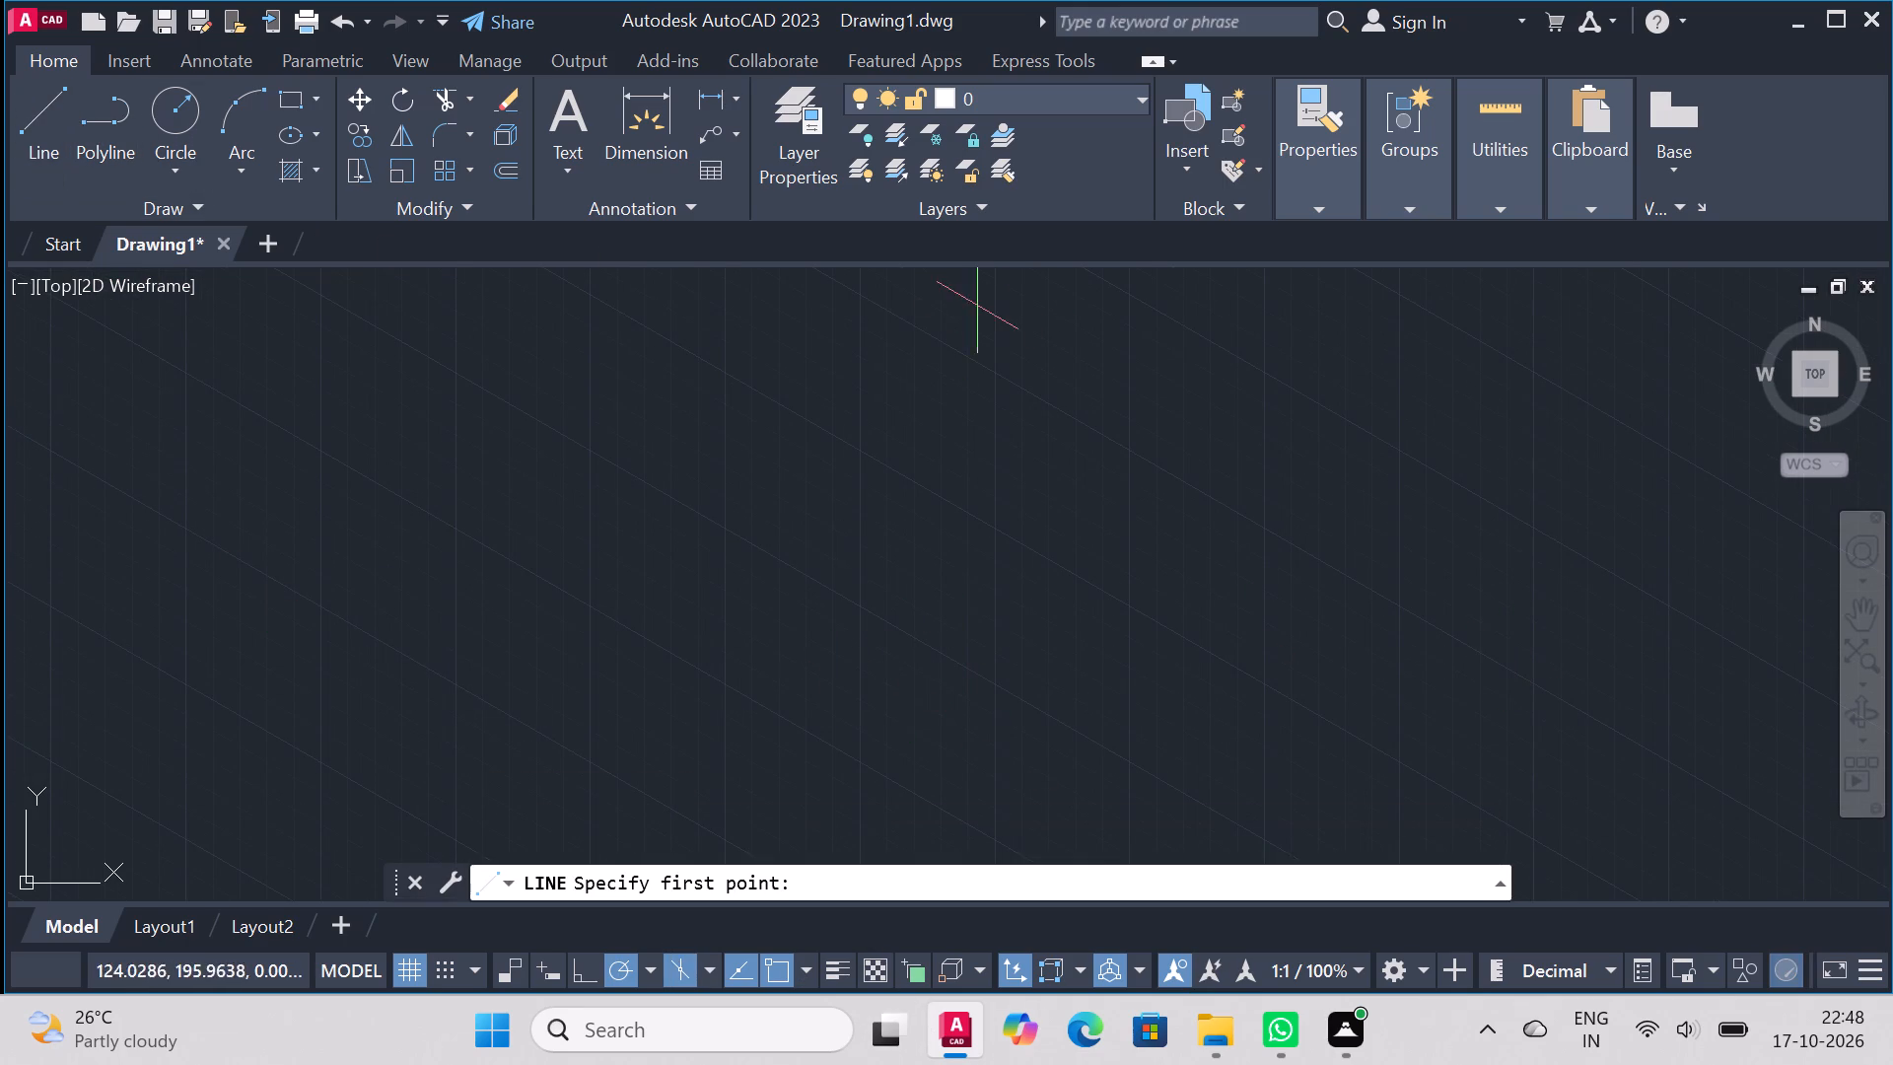
pyautogui.click(939, 376)
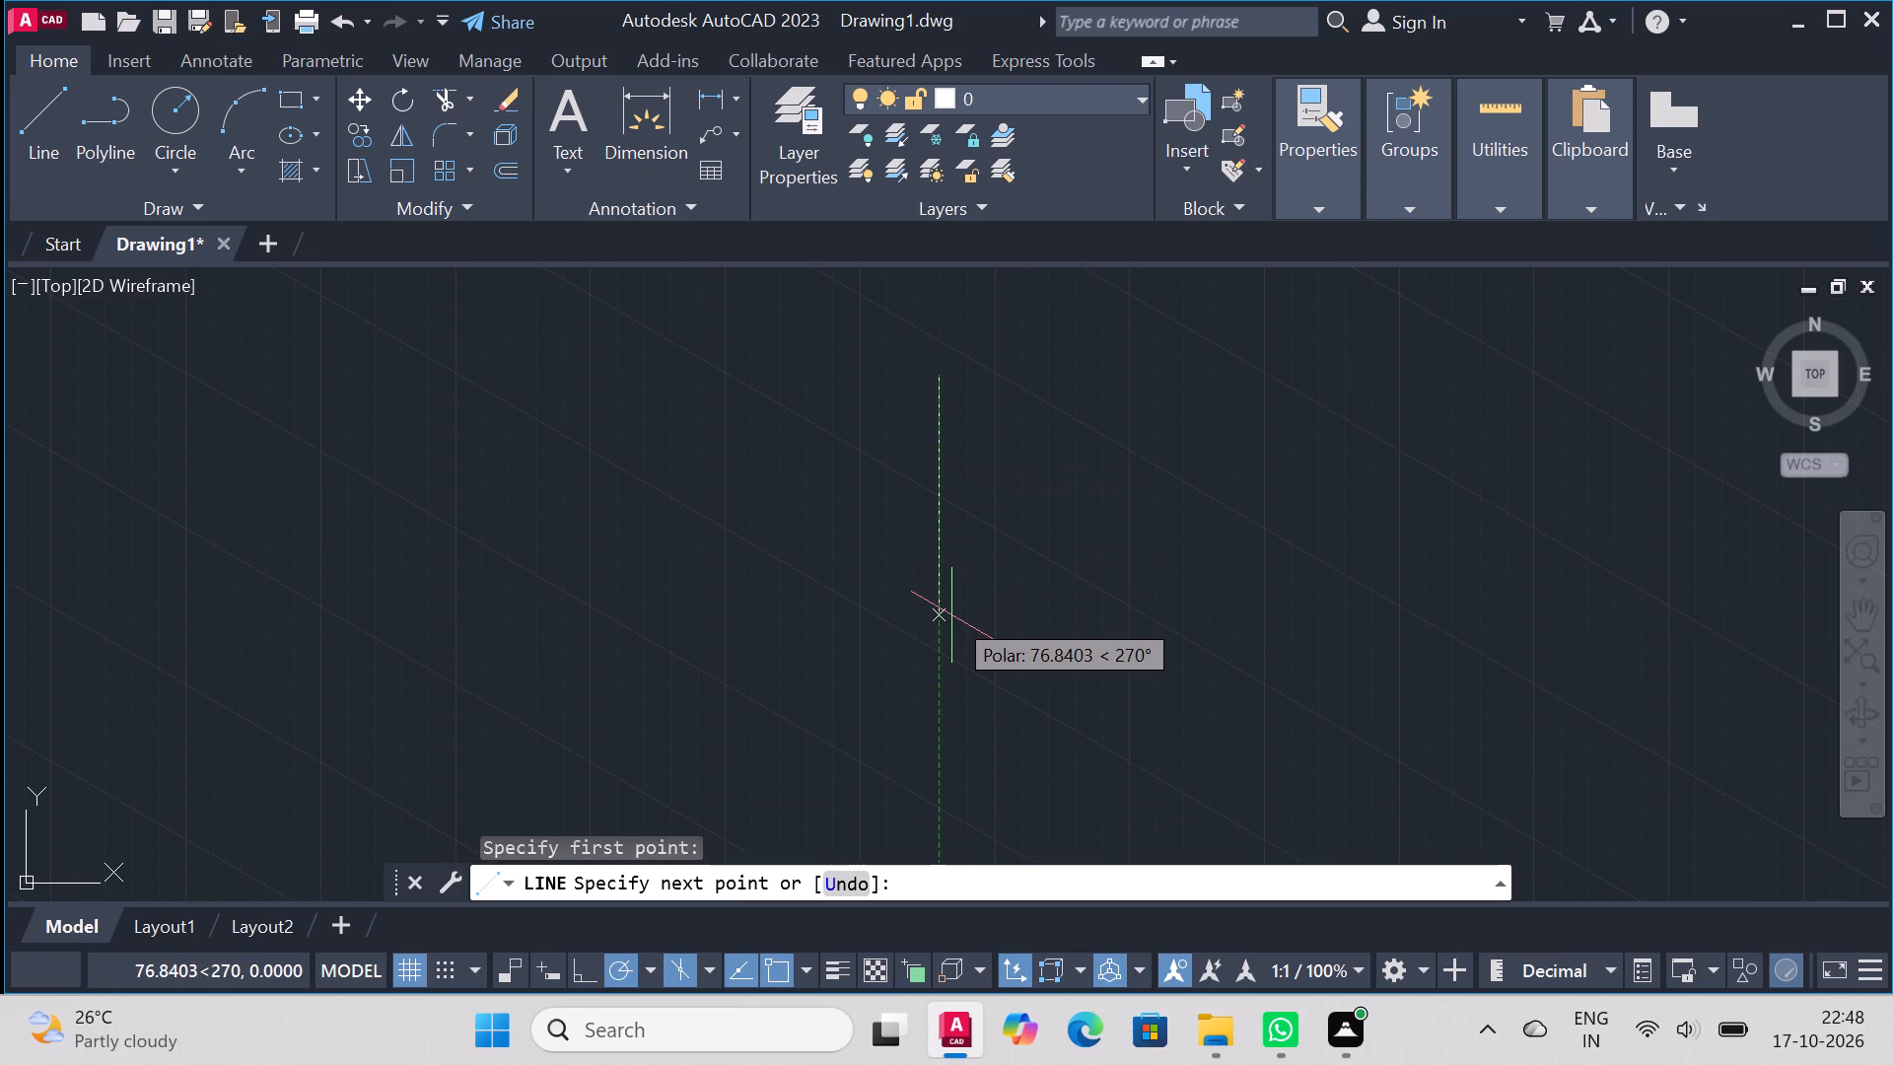
pyautogui.press('1')
pyautogui.press('3')
pyautogui.press('5')
pyautogui.press('Return')
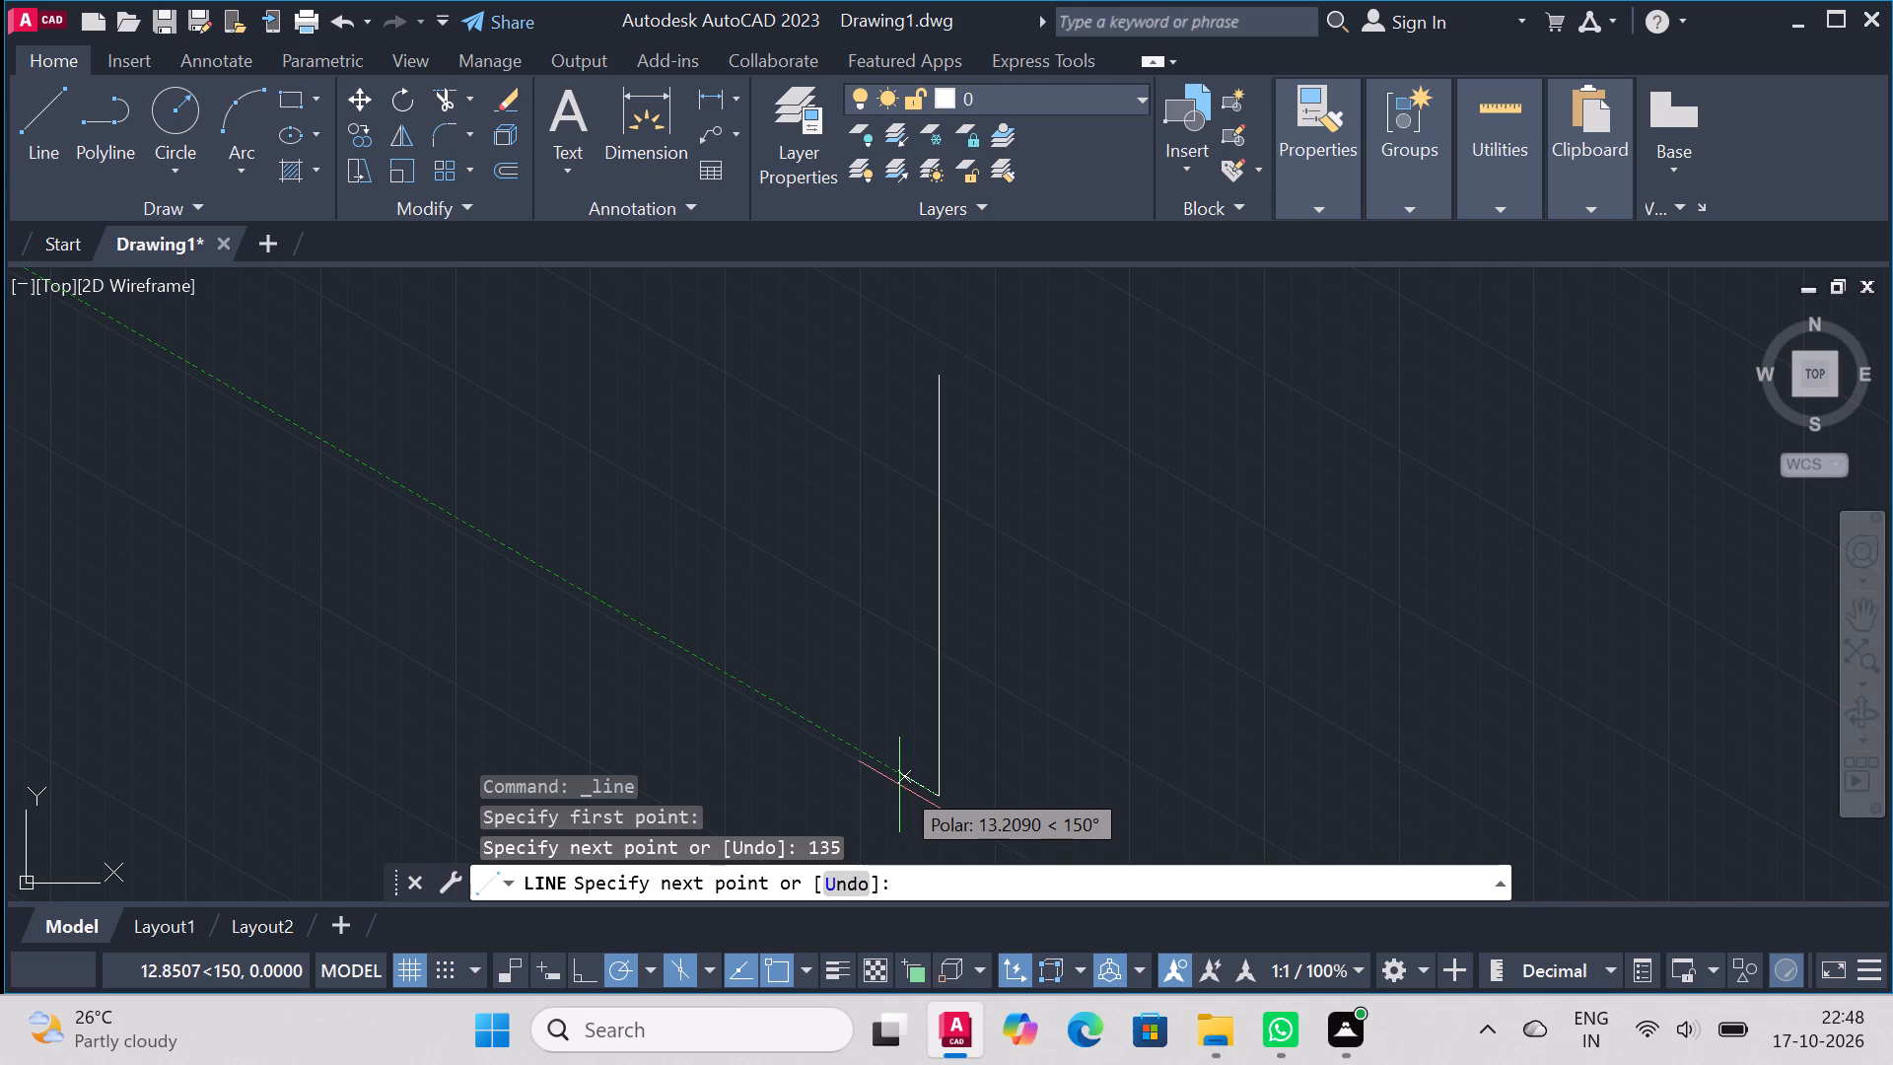
pyautogui.write('10')
pyautogui.press('Return')
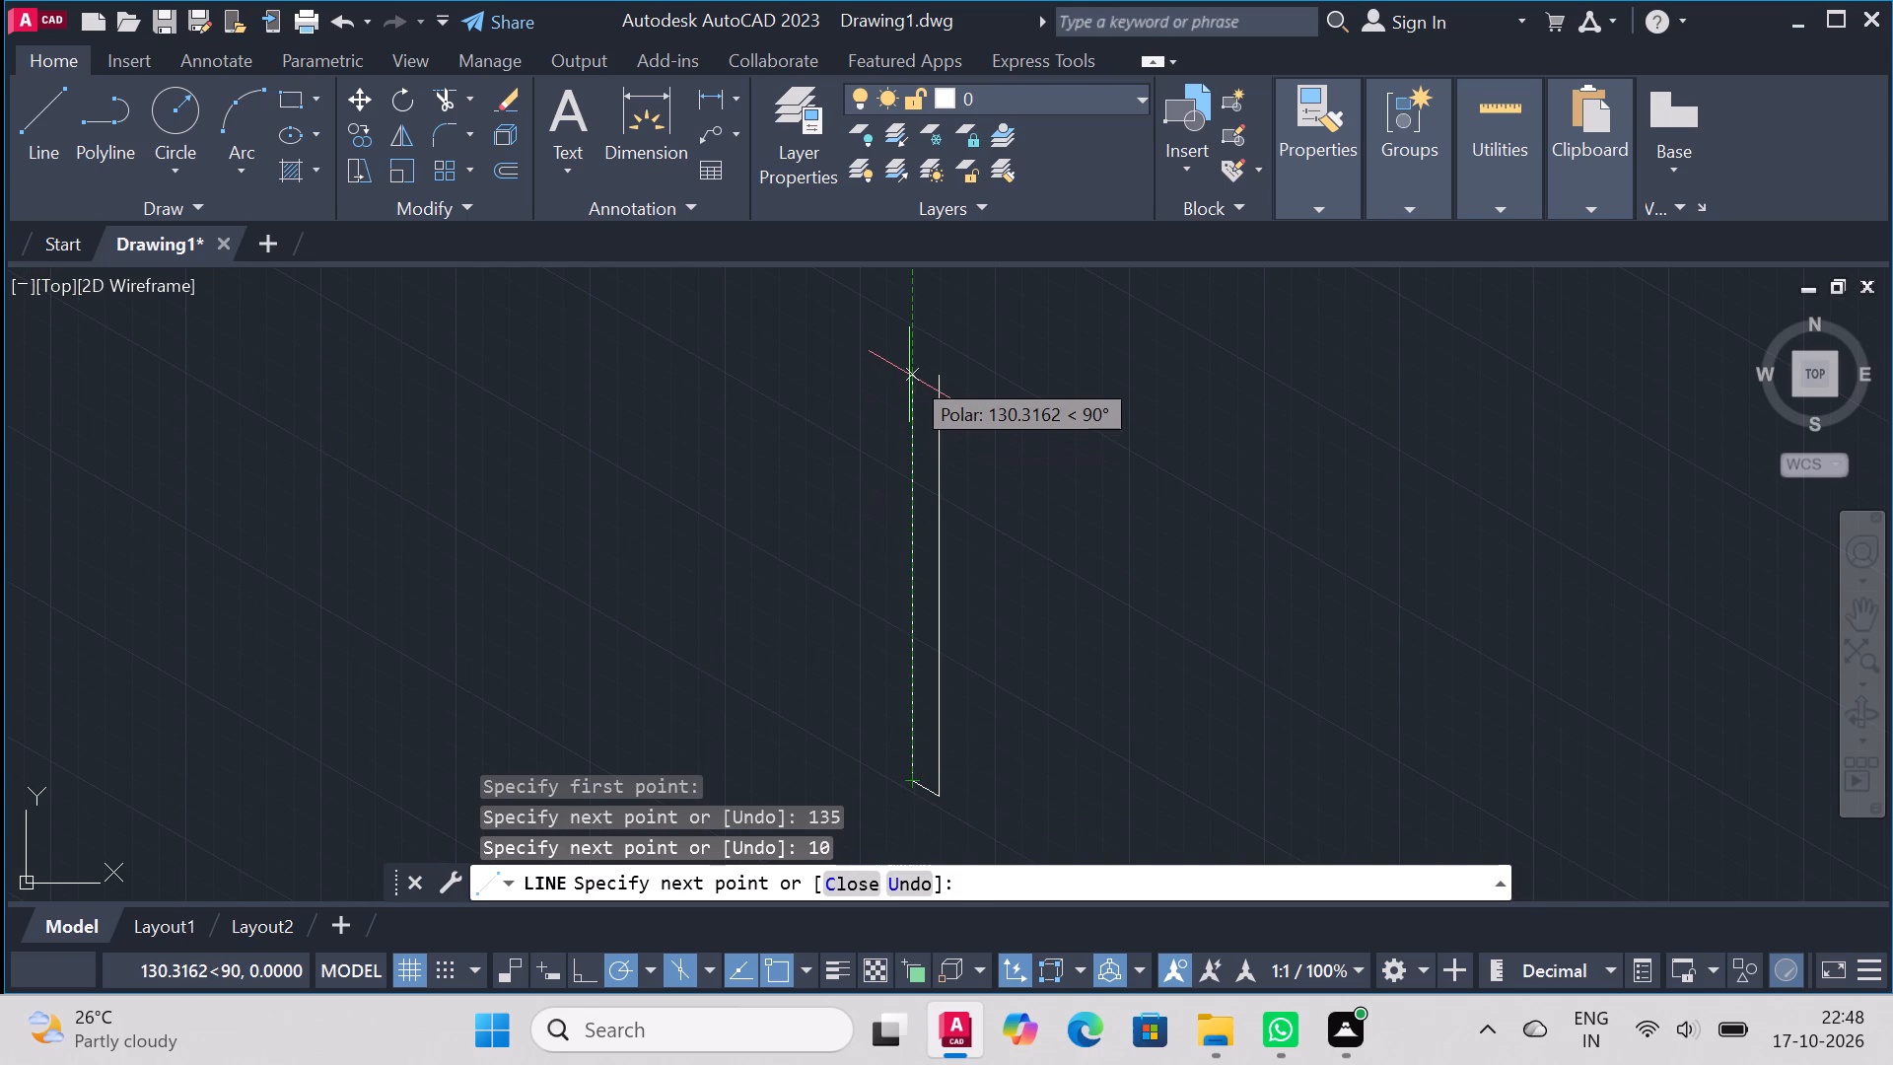
pyautogui.write('13')
pyautogui.press('5')
pyautogui.press('Return')
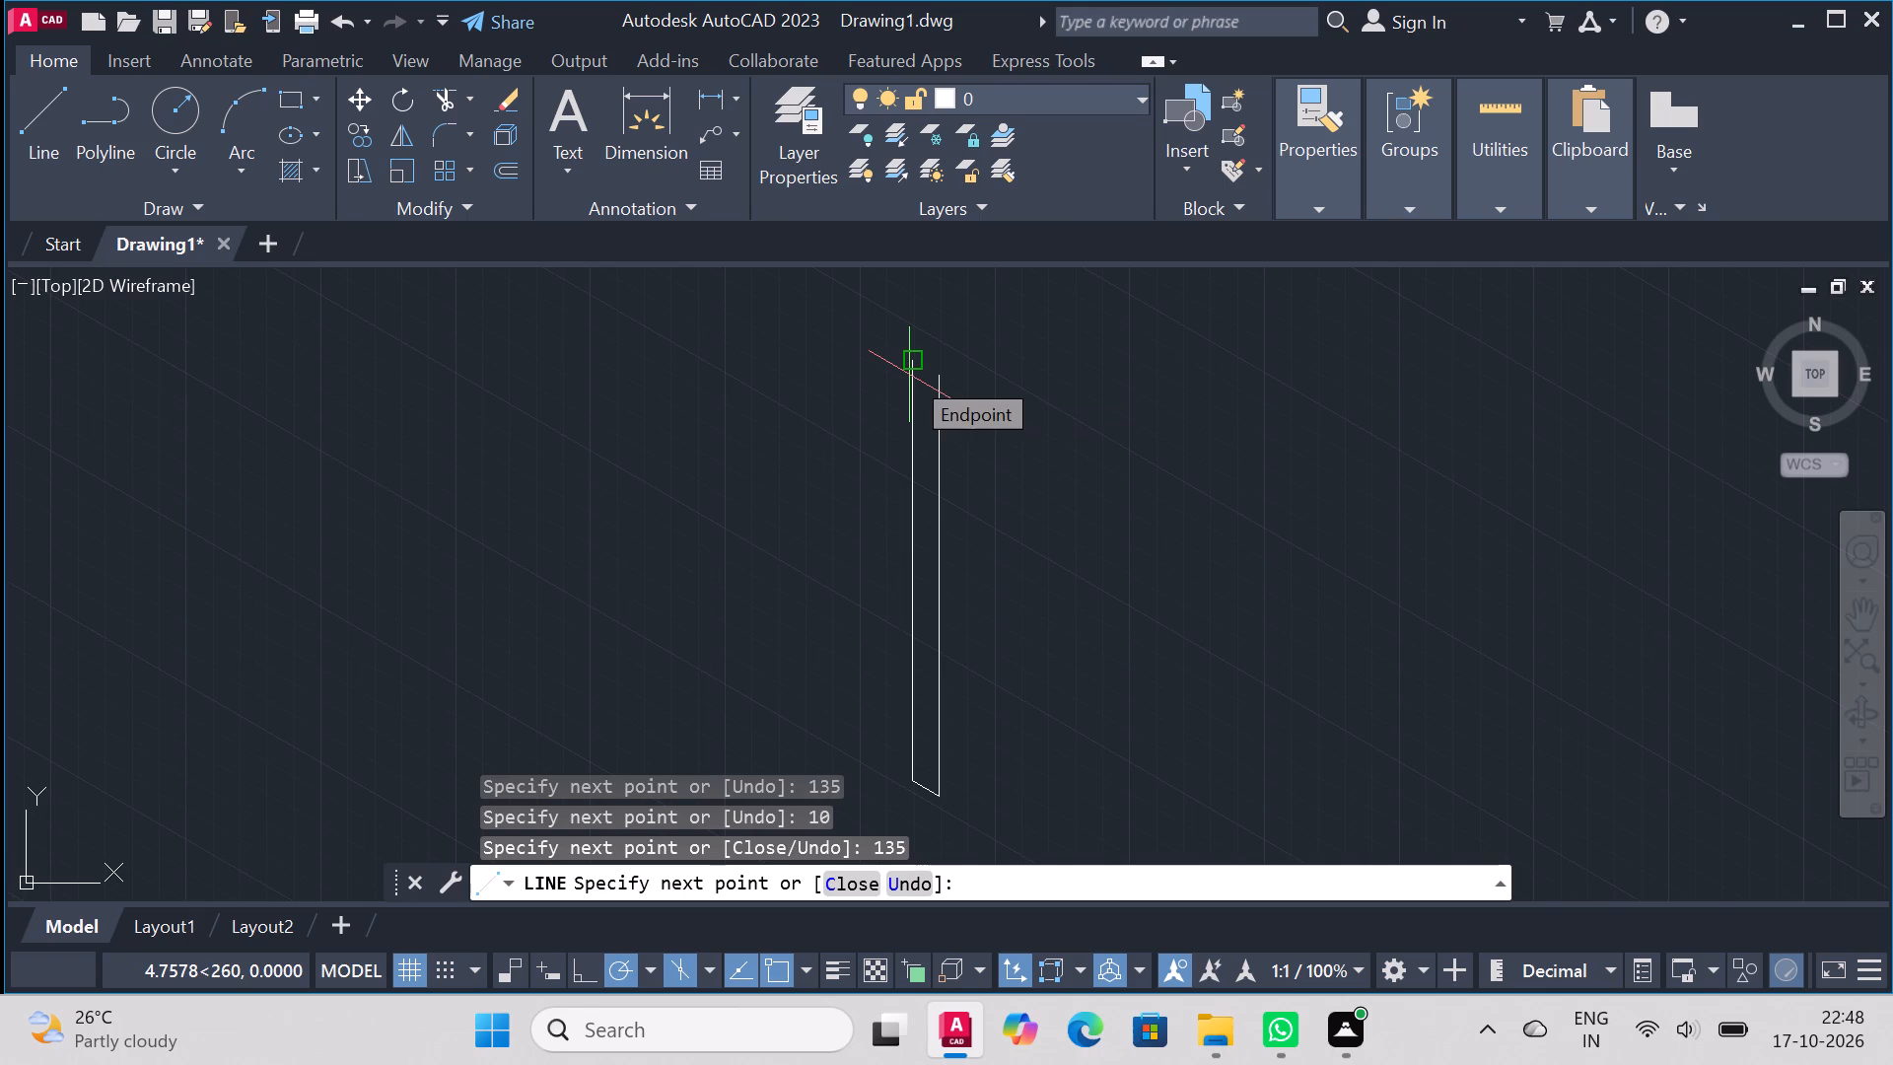
pyautogui.click(948, 373)
pyautogui.rightClick(1026, 341)
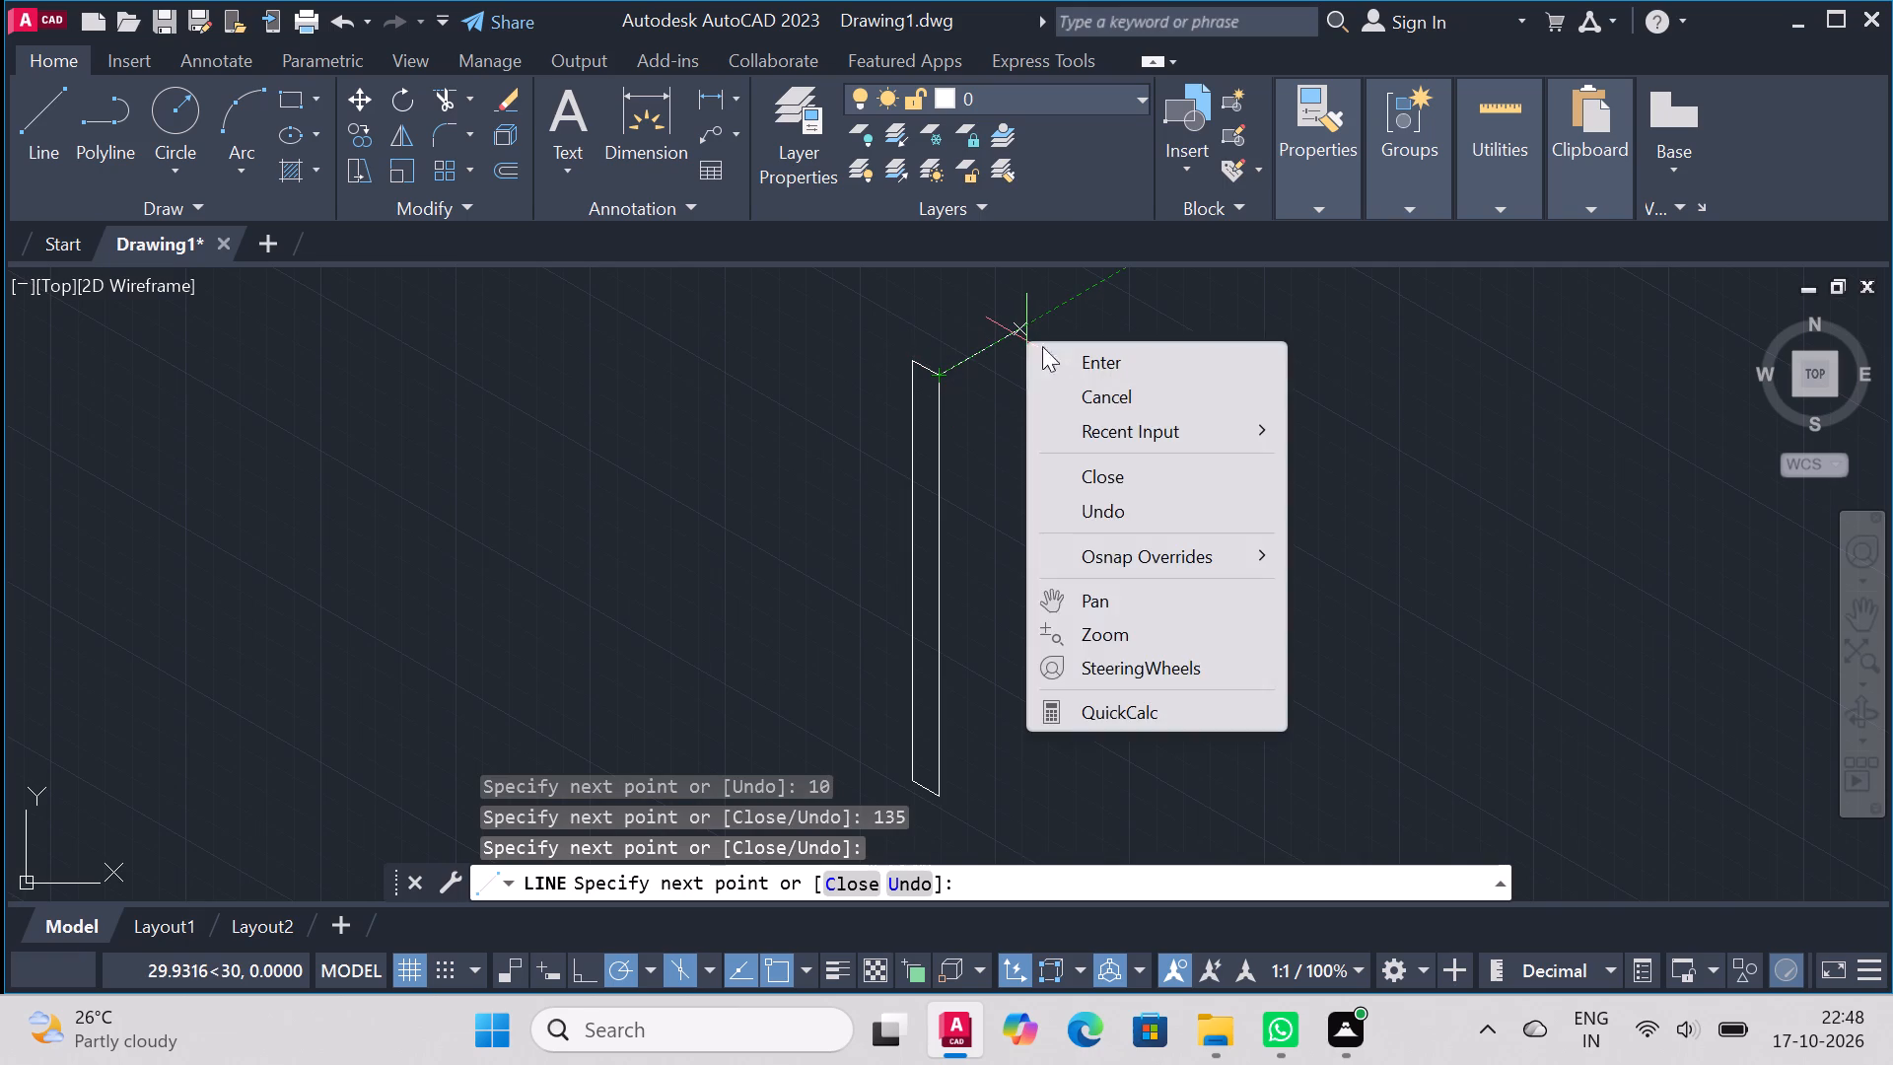
pyautogui.click(1112, 368)
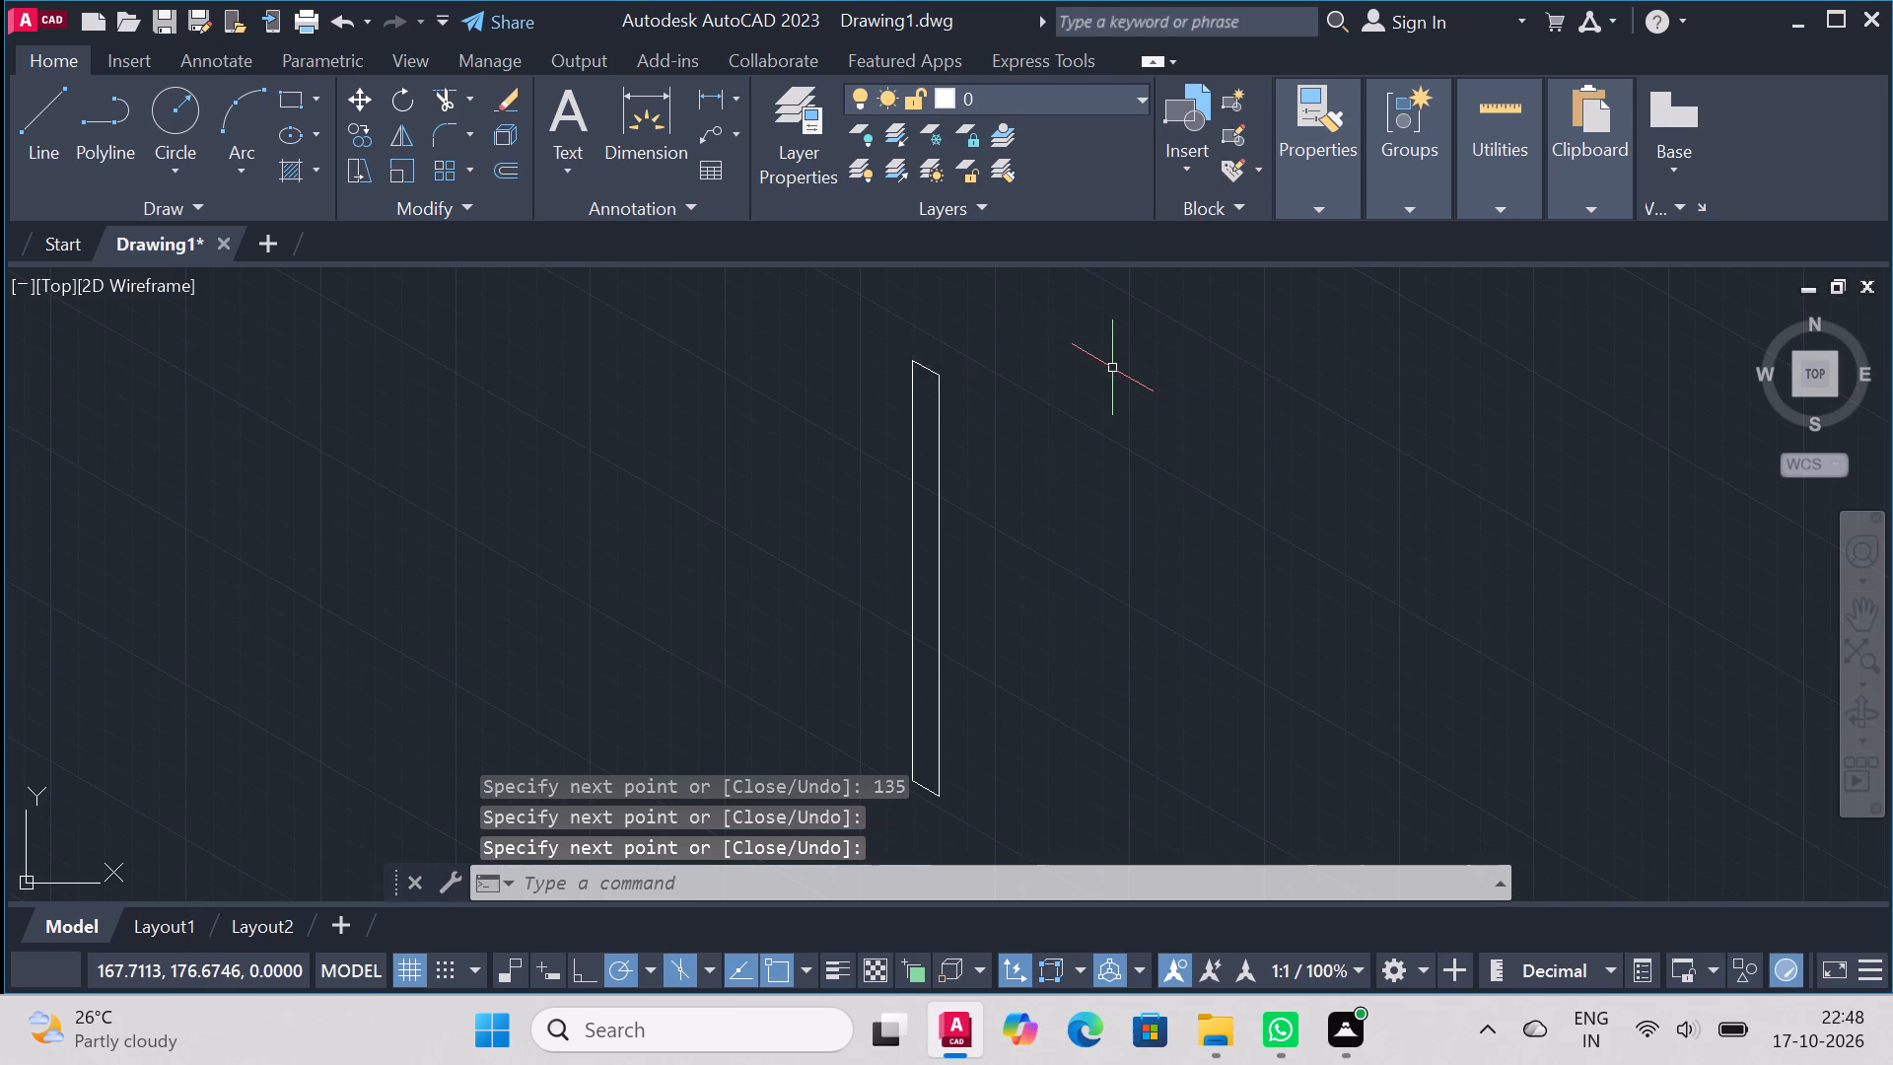
# Draw a 10-unit-wide strip extending 90 units at 30° from the upright strip's top edge, closing at its other top corner.
pyautogui.scroll(-2, 1087, 437)
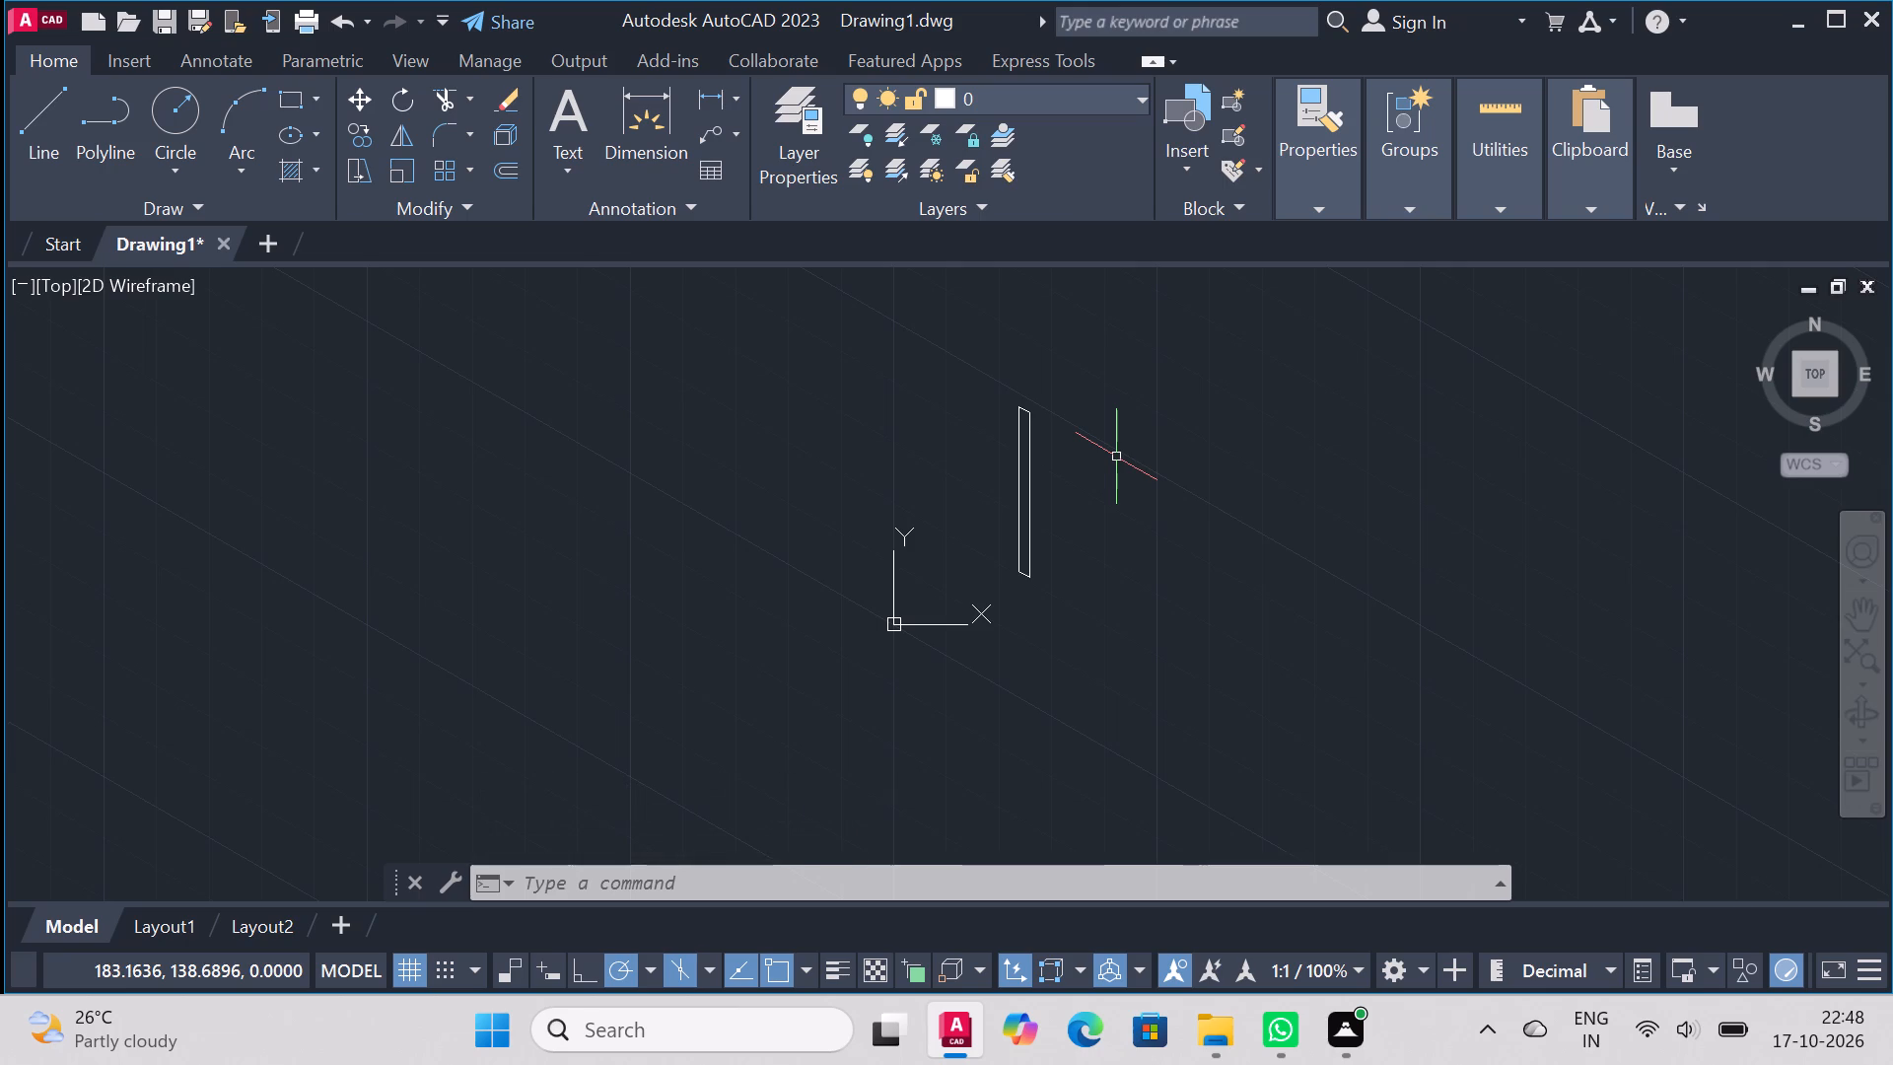
pyautogui.click(59, 111)
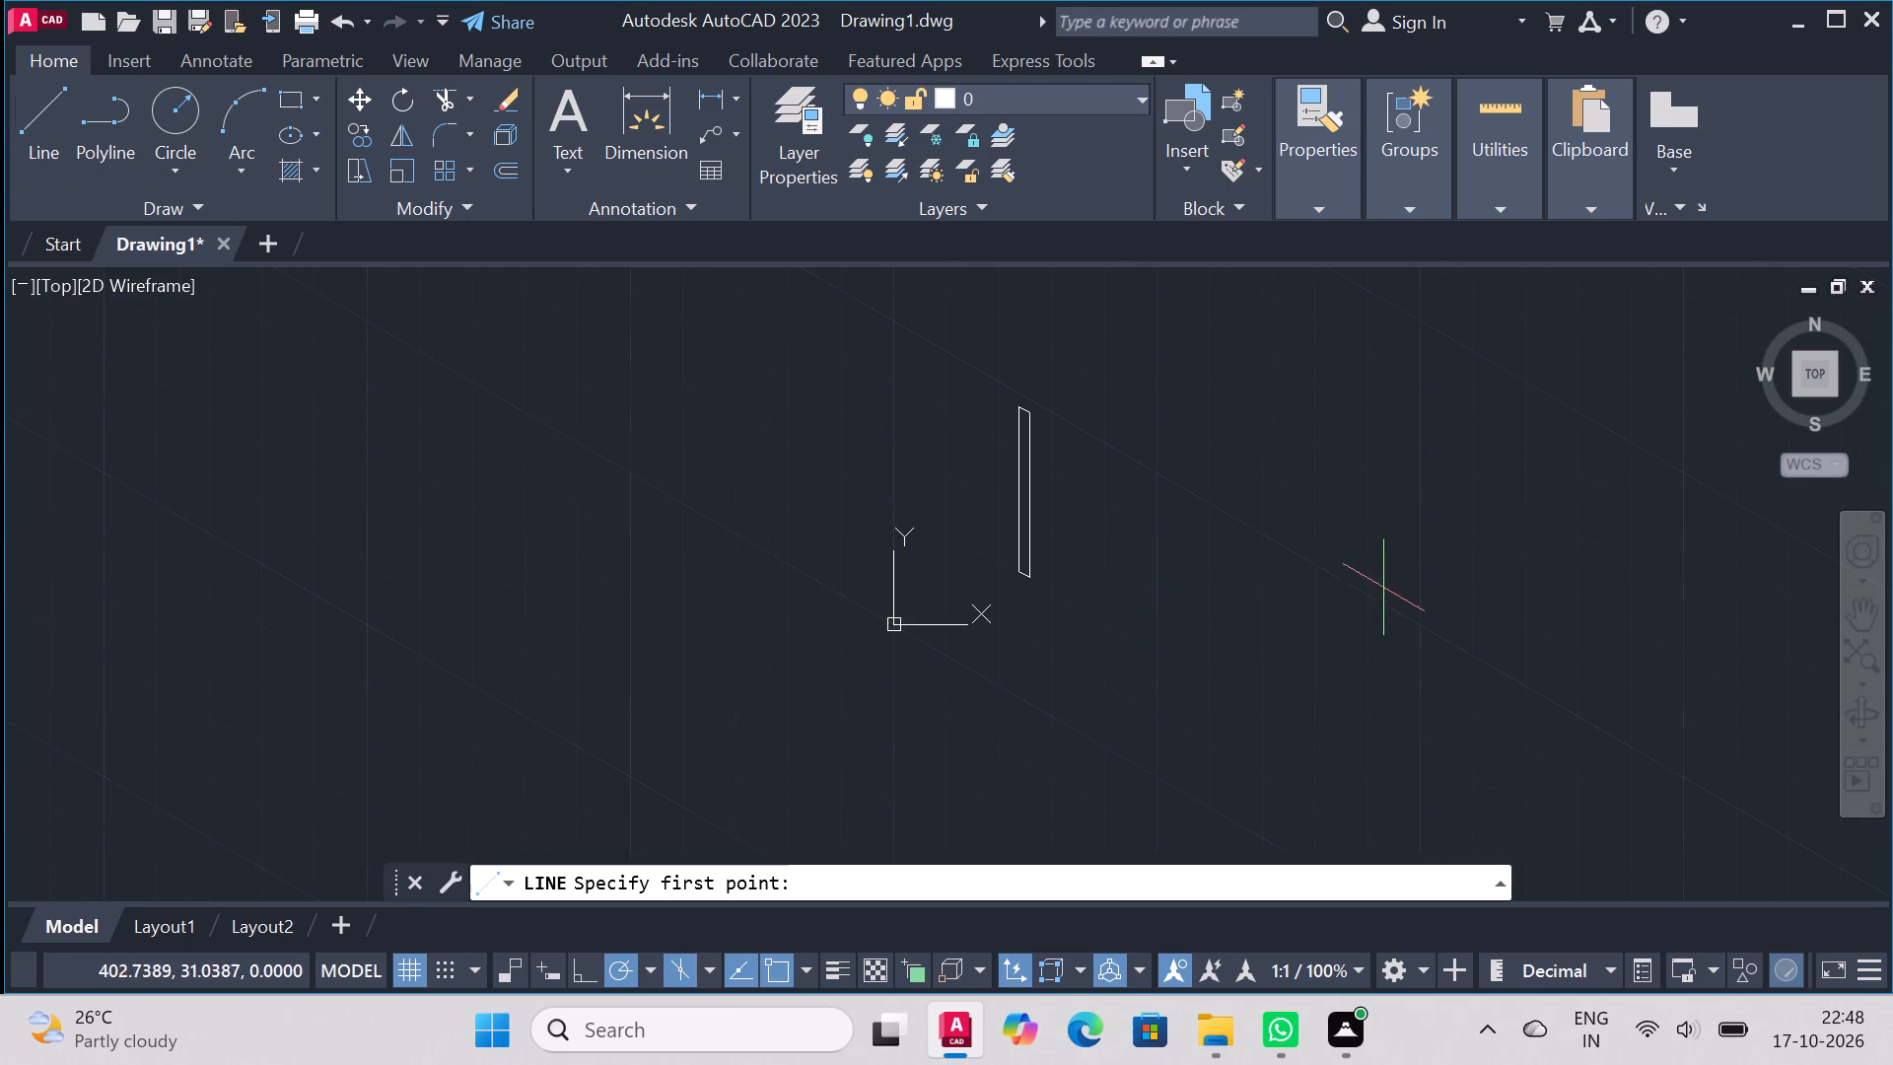
pyautogui.scroll(2, 1383, 586)
pyautogui.scroll(-4, 1382, 576)
pyautogui.scroll(3, 1262, 386)
pyautogui.scroll(-3, 1279, 535)
pyautogui.scroll(2, 1293, 592)
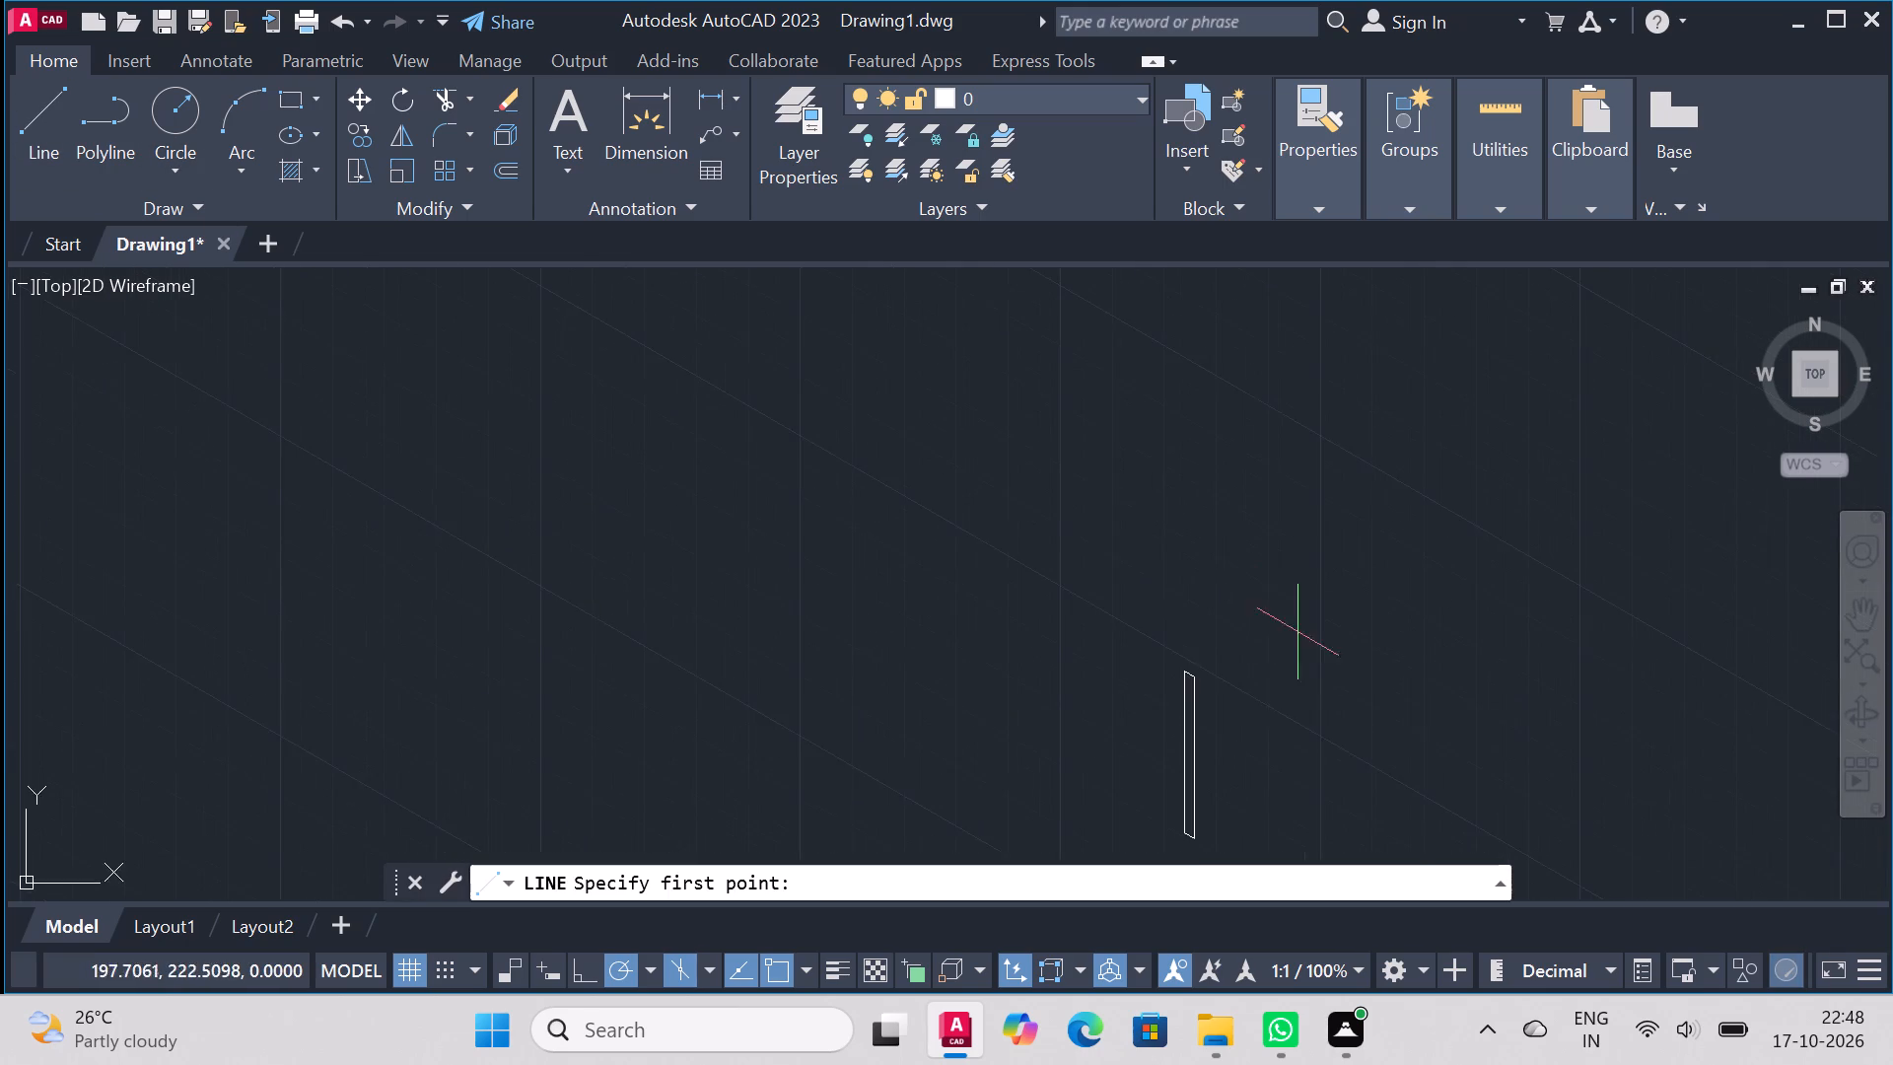
pyautogui.scroll(2, 1275, 691)
pyautogui.click(1034, 634)
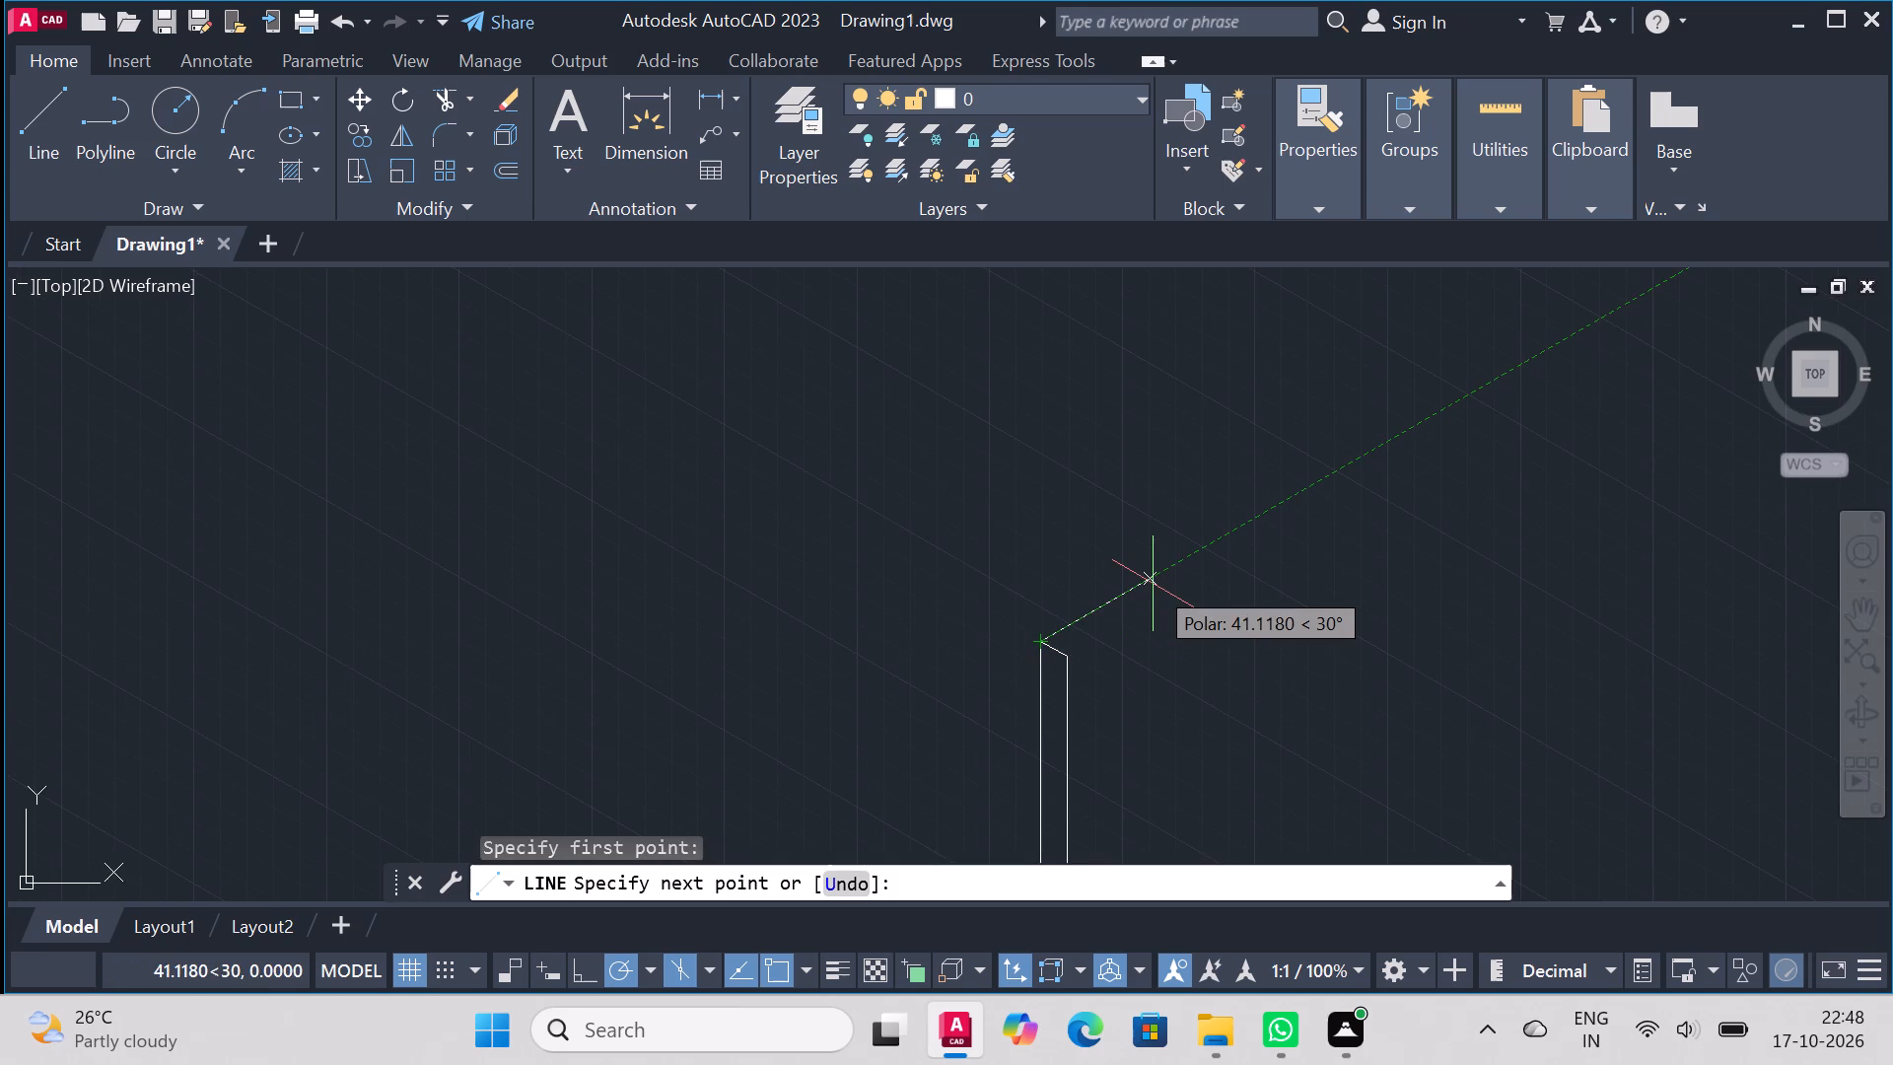
pyautogui.write('90')
pyautogui.press('Return')
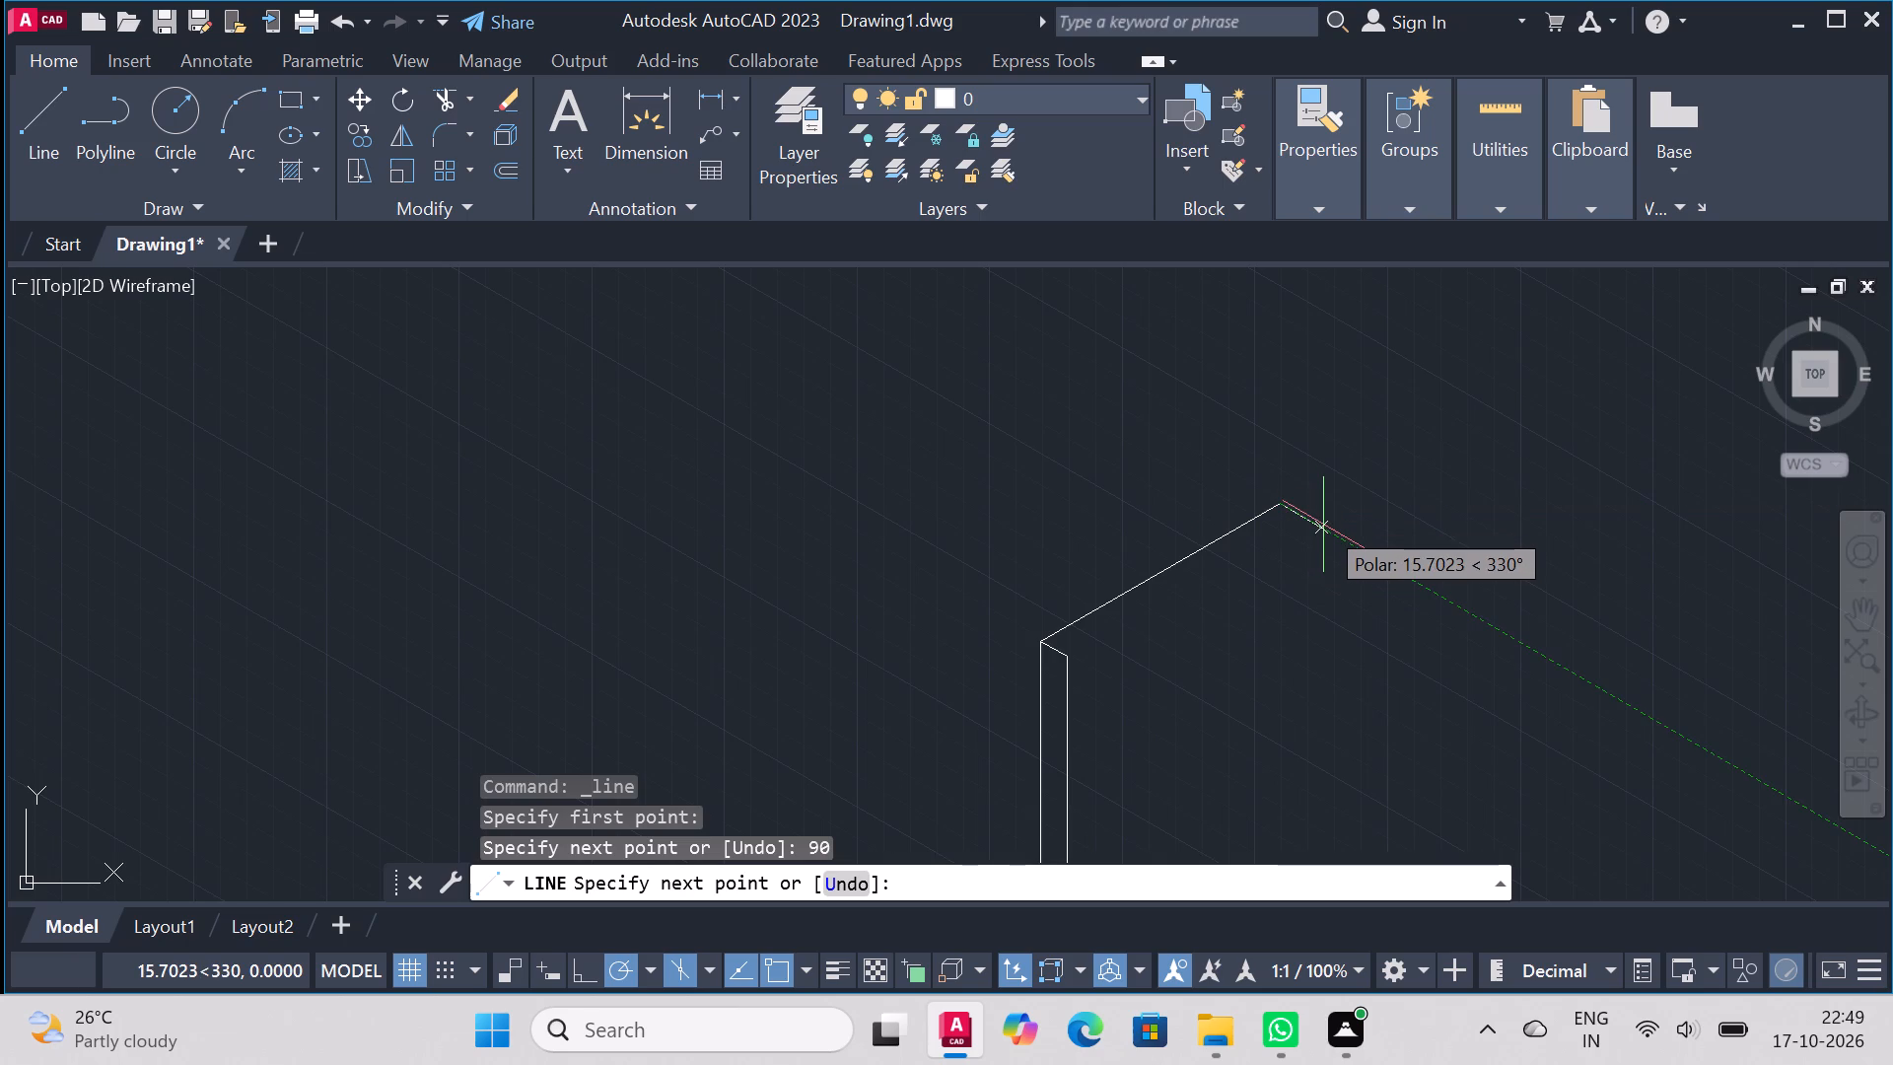
pyautogui.write('10')
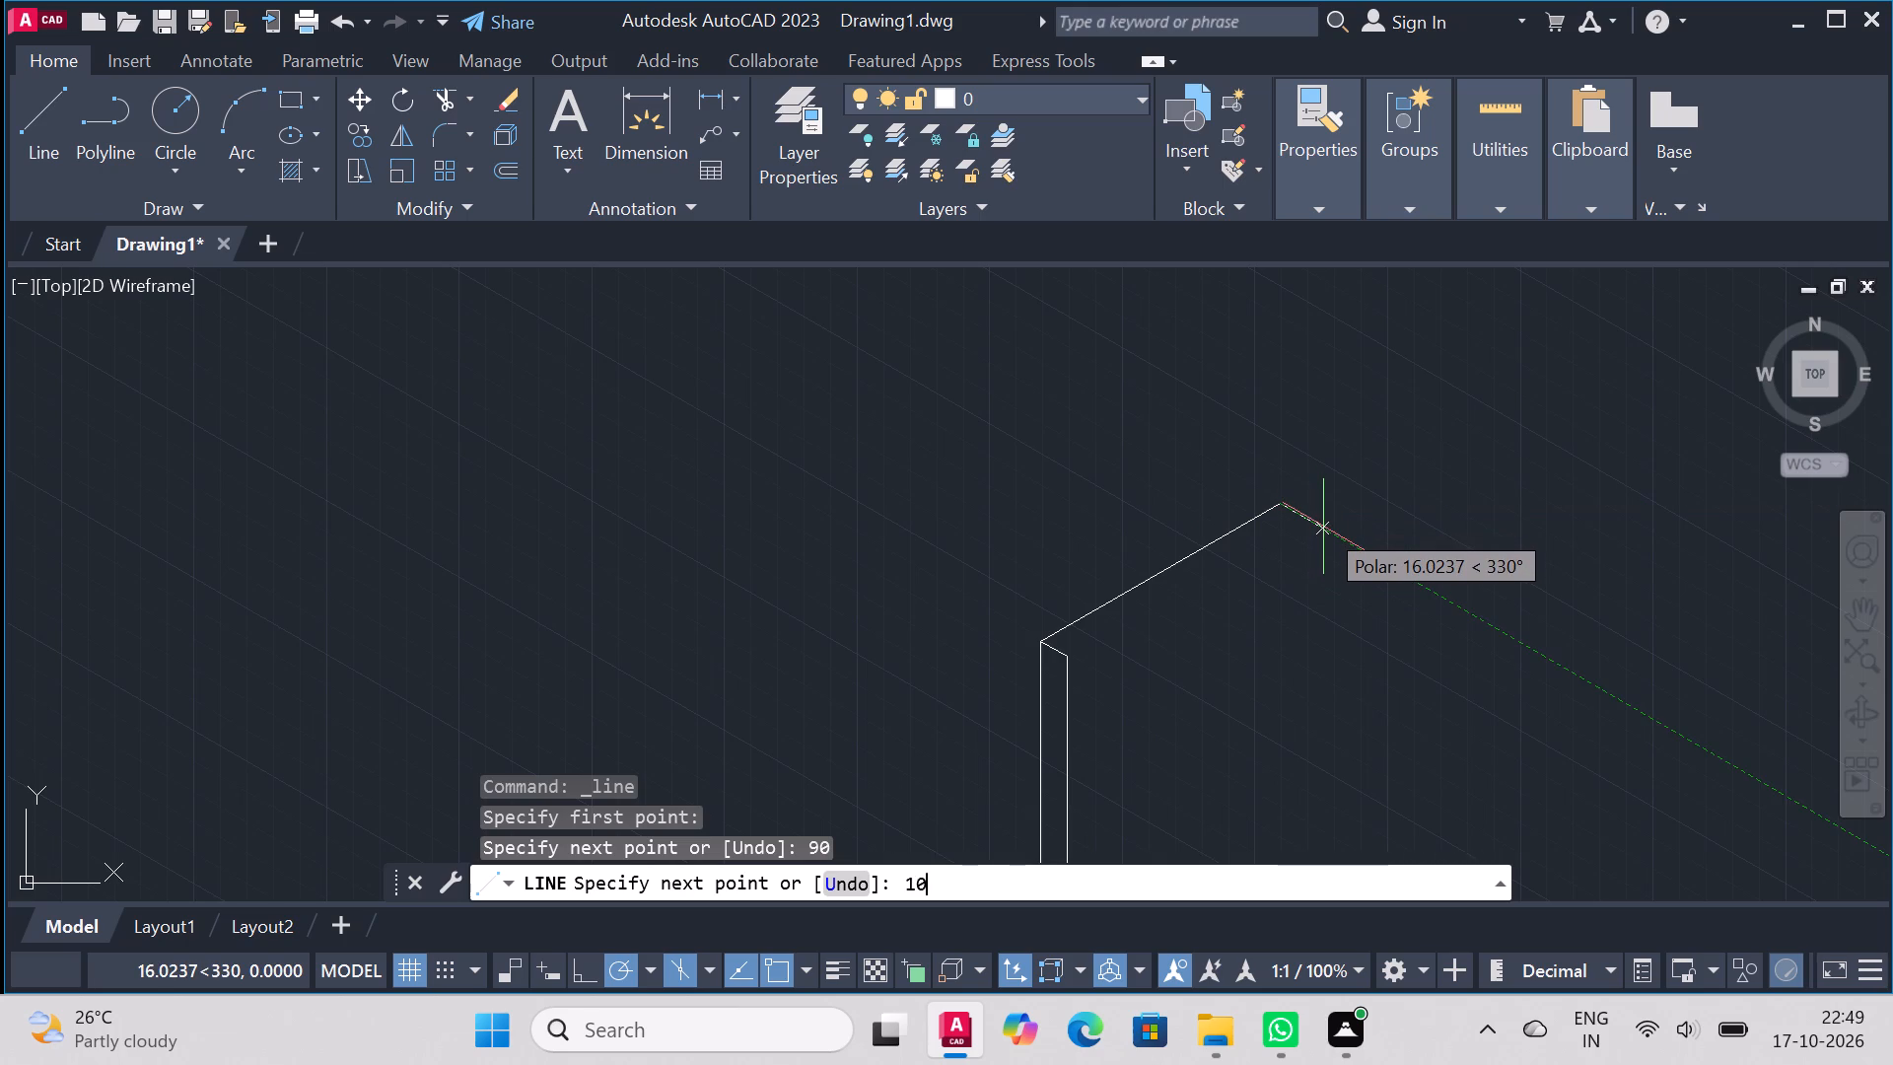
pyautogui.press('Return')
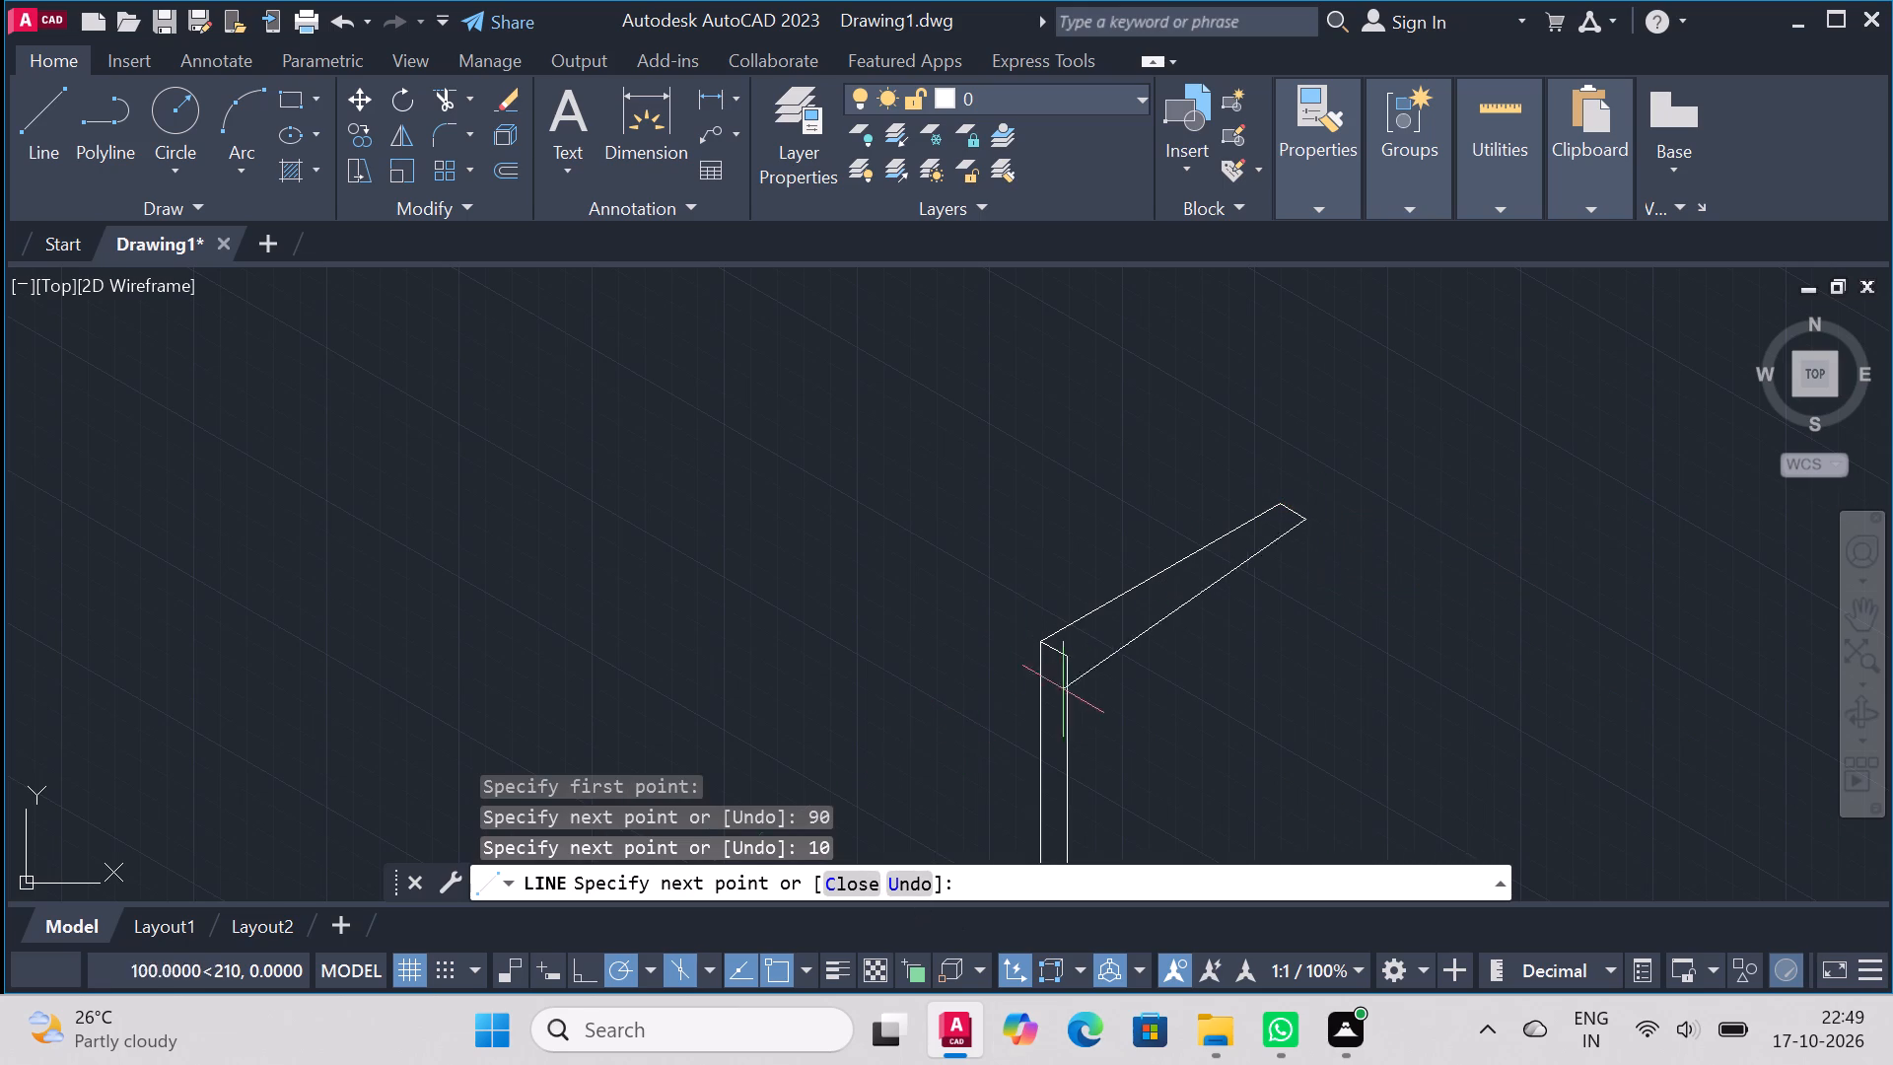
pyautogui.click(1073, 658)
pyautogui.rightClick(1068, 659)
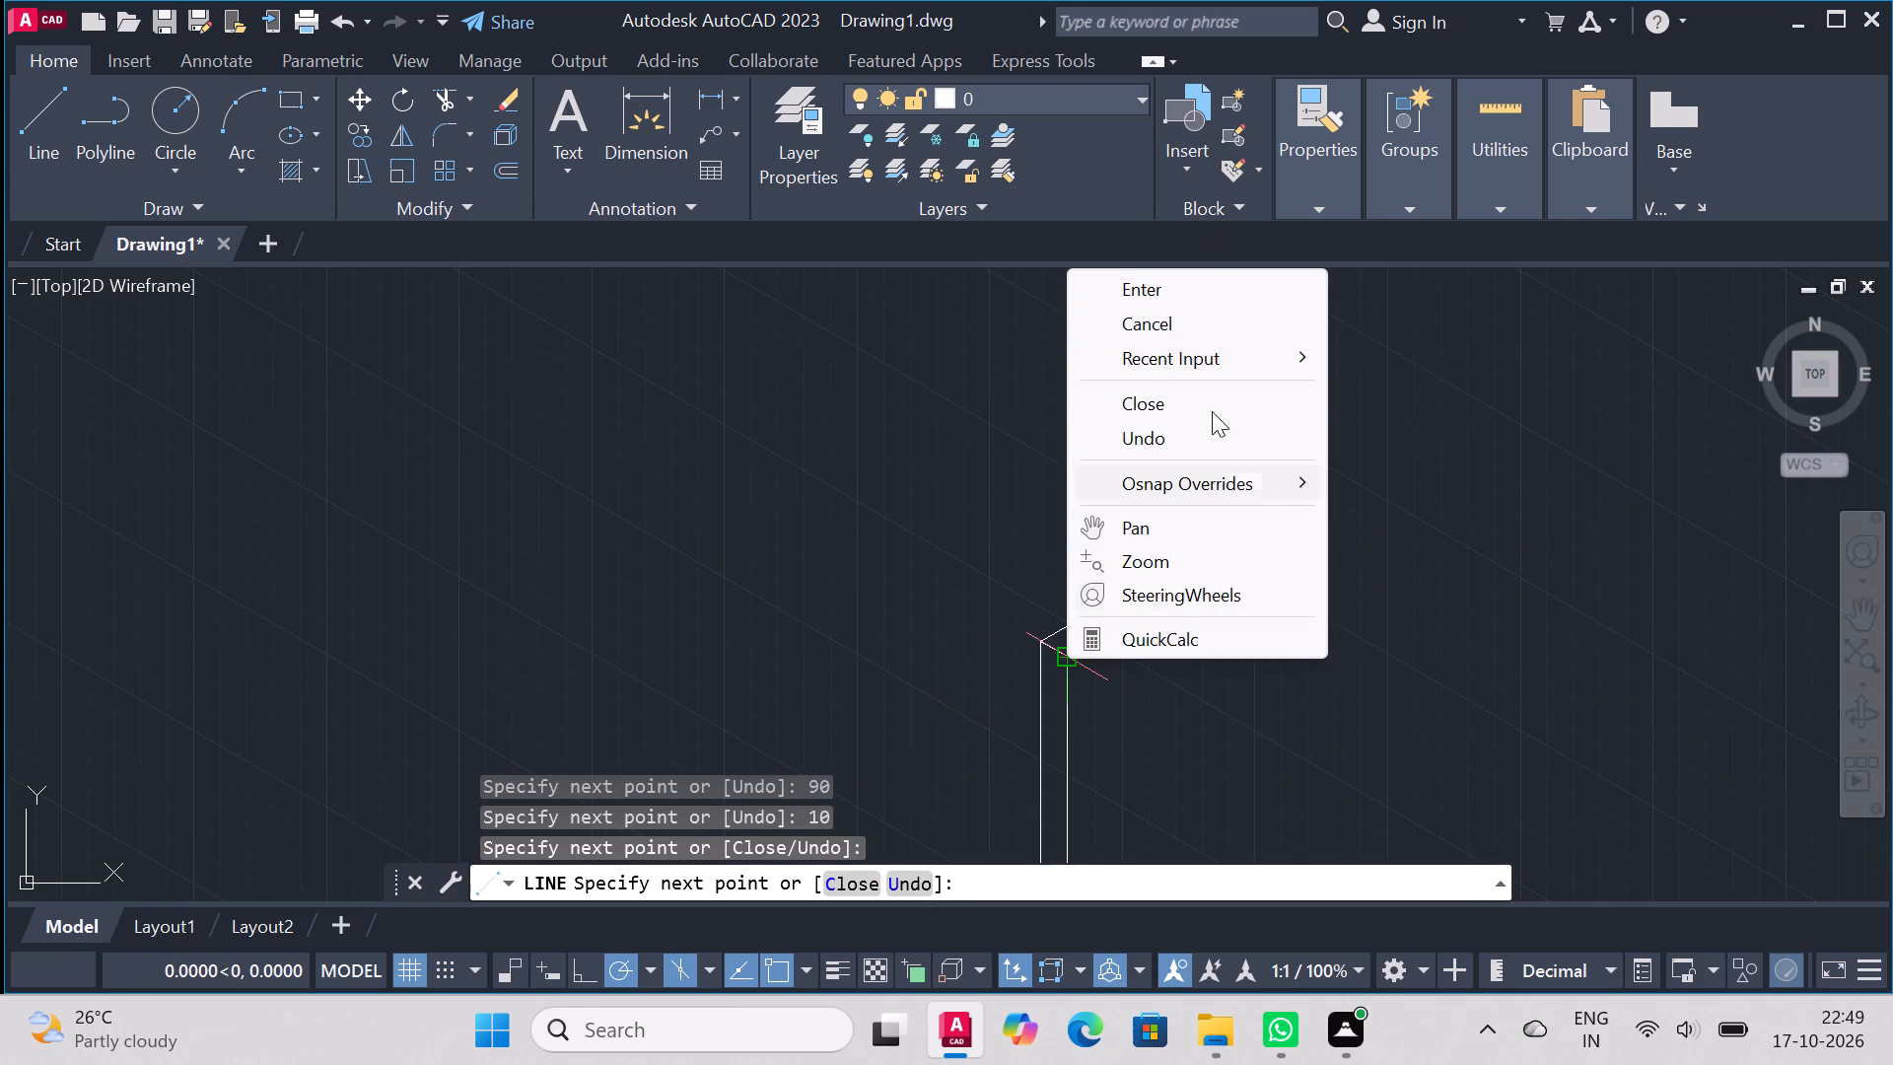
pyautogui.click(1192, 288)
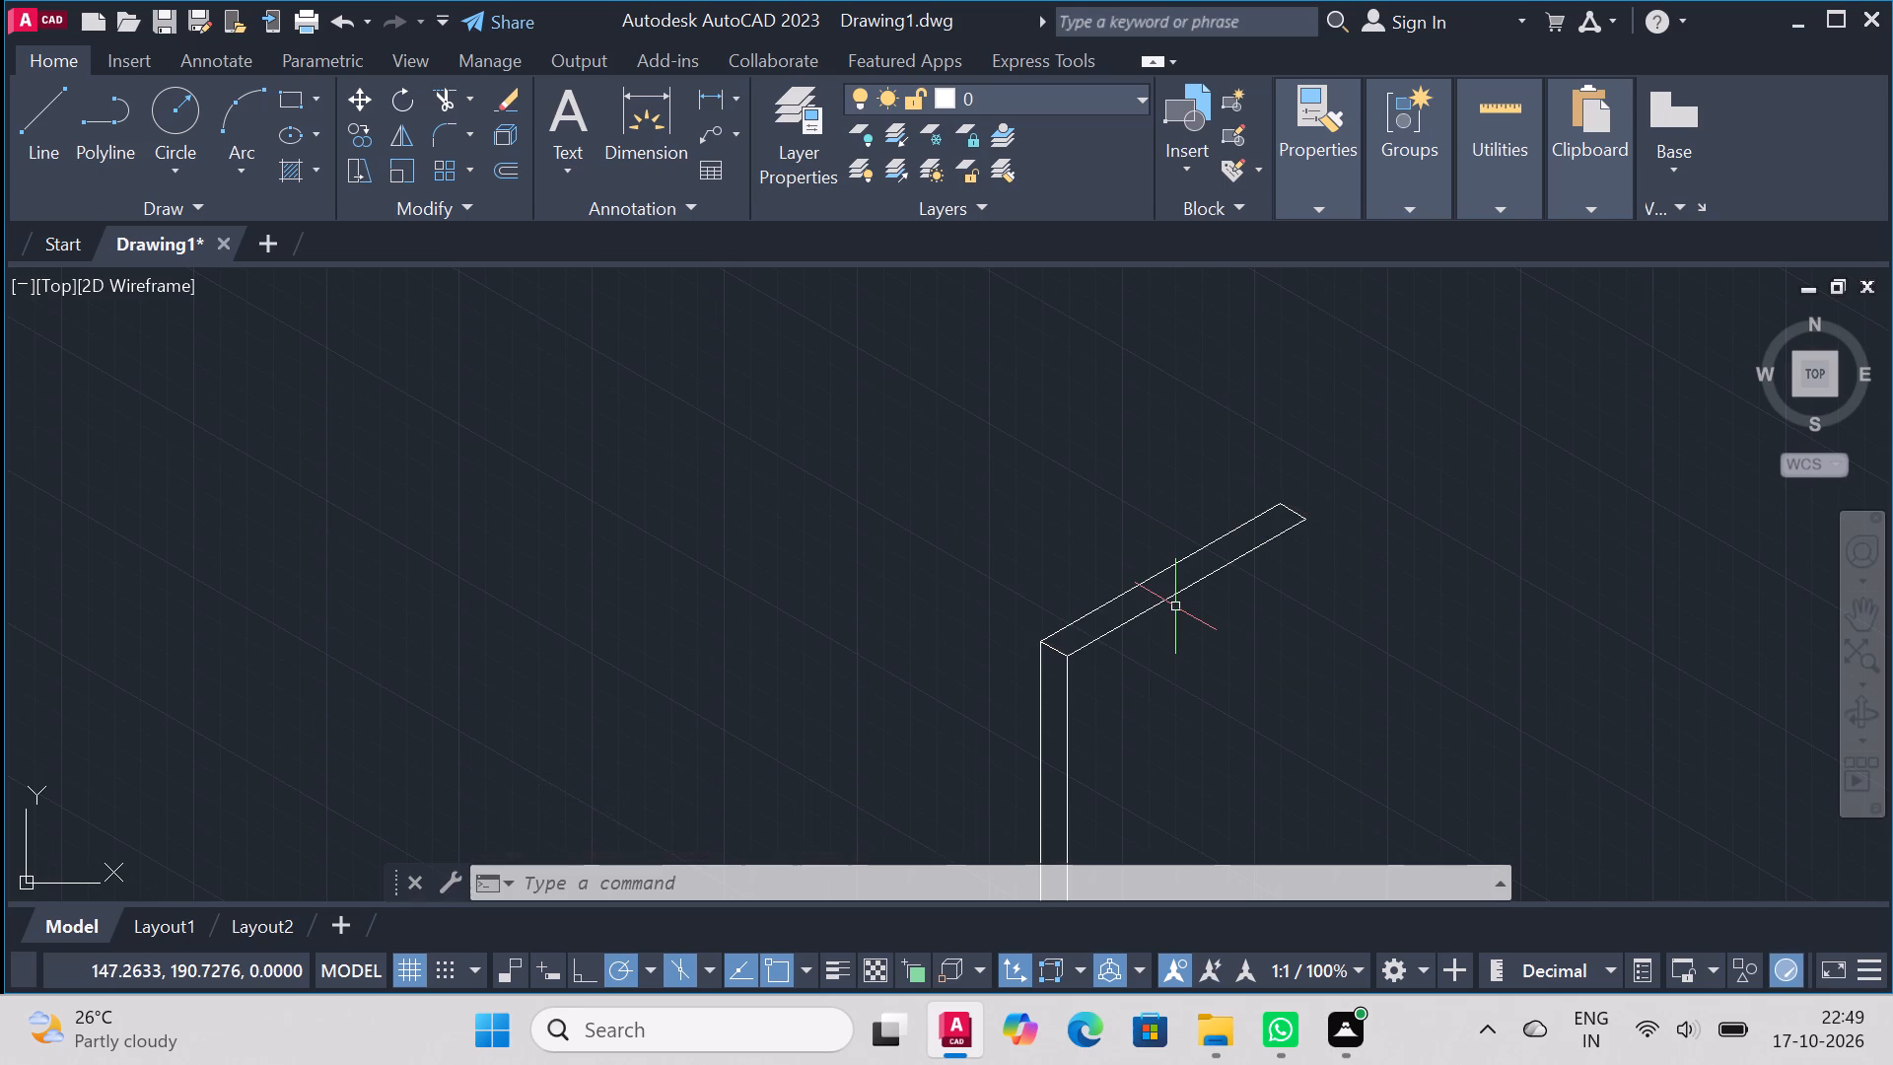
# Draw a line 135/2 down the upright strip's left edge from its top corner, and across at 330° to 10 units beyond the right edge.
pyautogui.scroll(-2, 1092, 576)
pyautogui.scroll(2, 1118, 673)
pyautogui.scroll(-1, 745, 318)
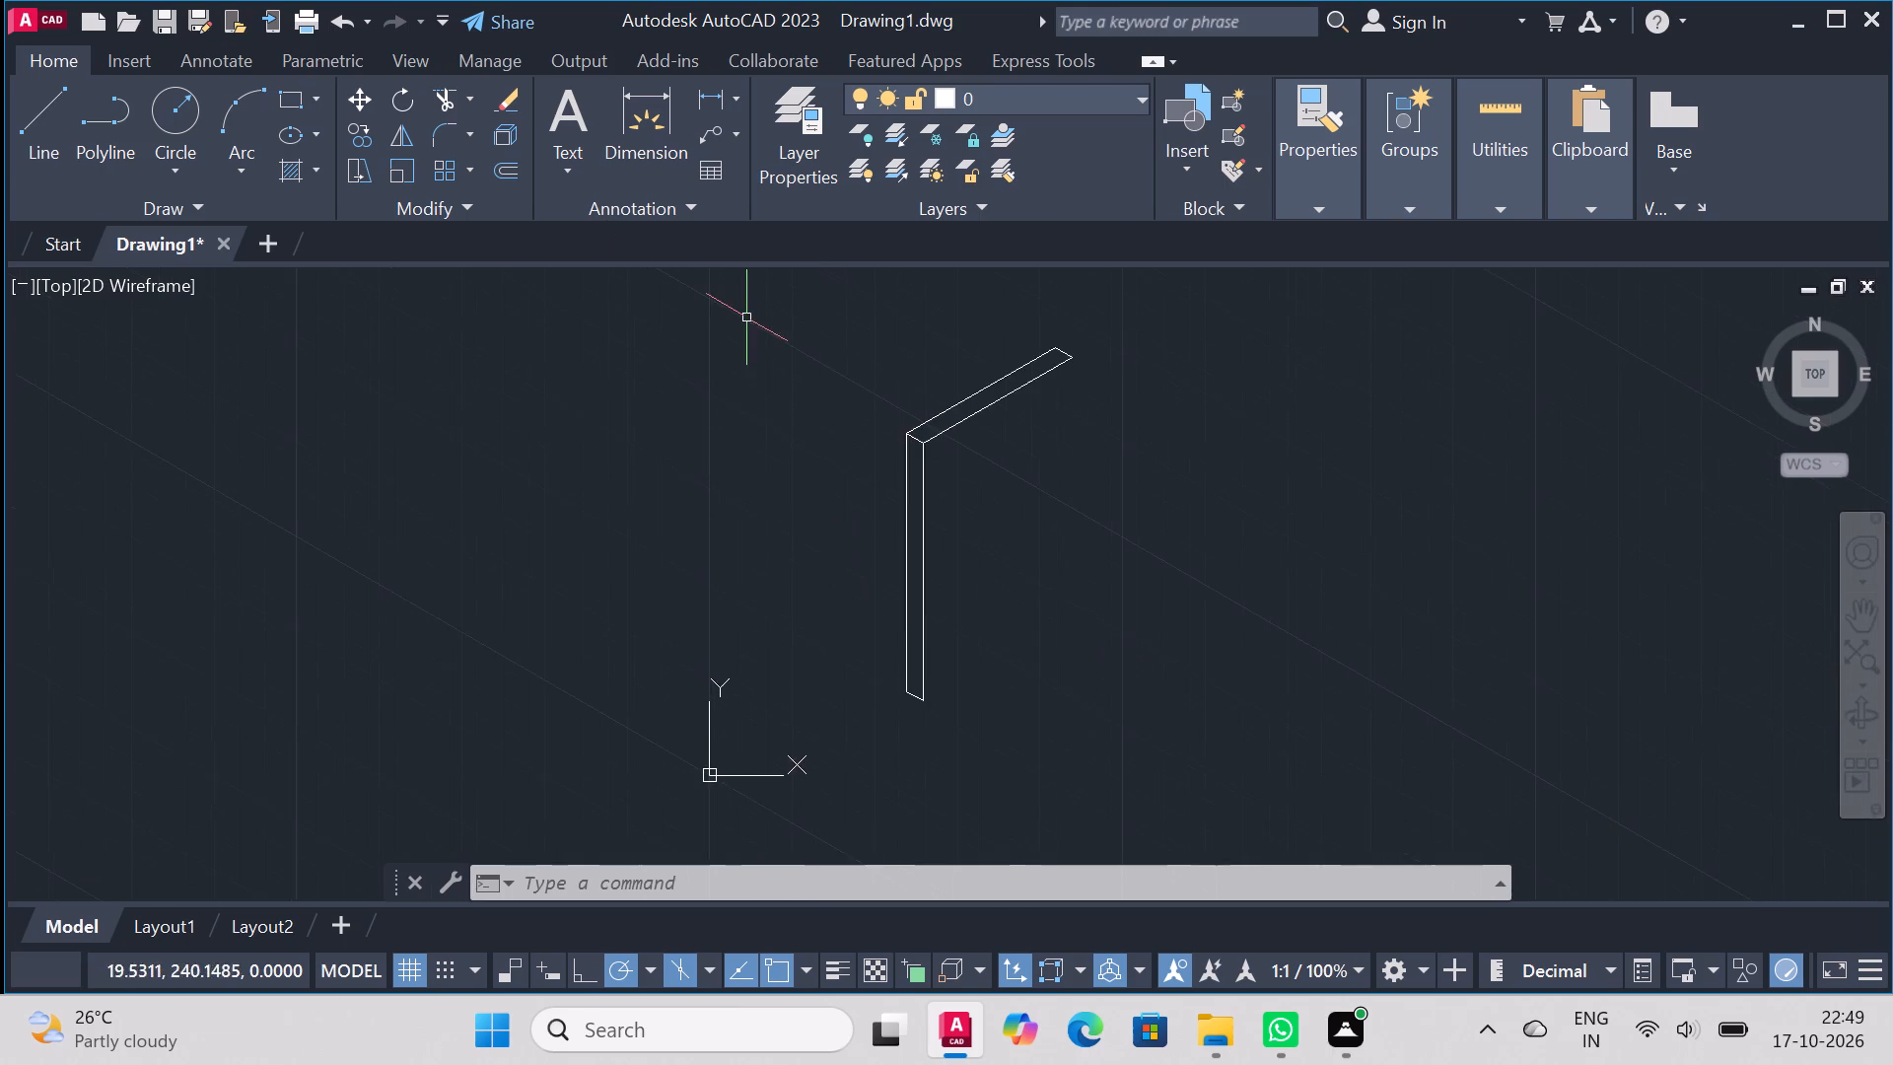
pyautogui.scroll(1, 918, 643)
pyautogui.click(46, 115)
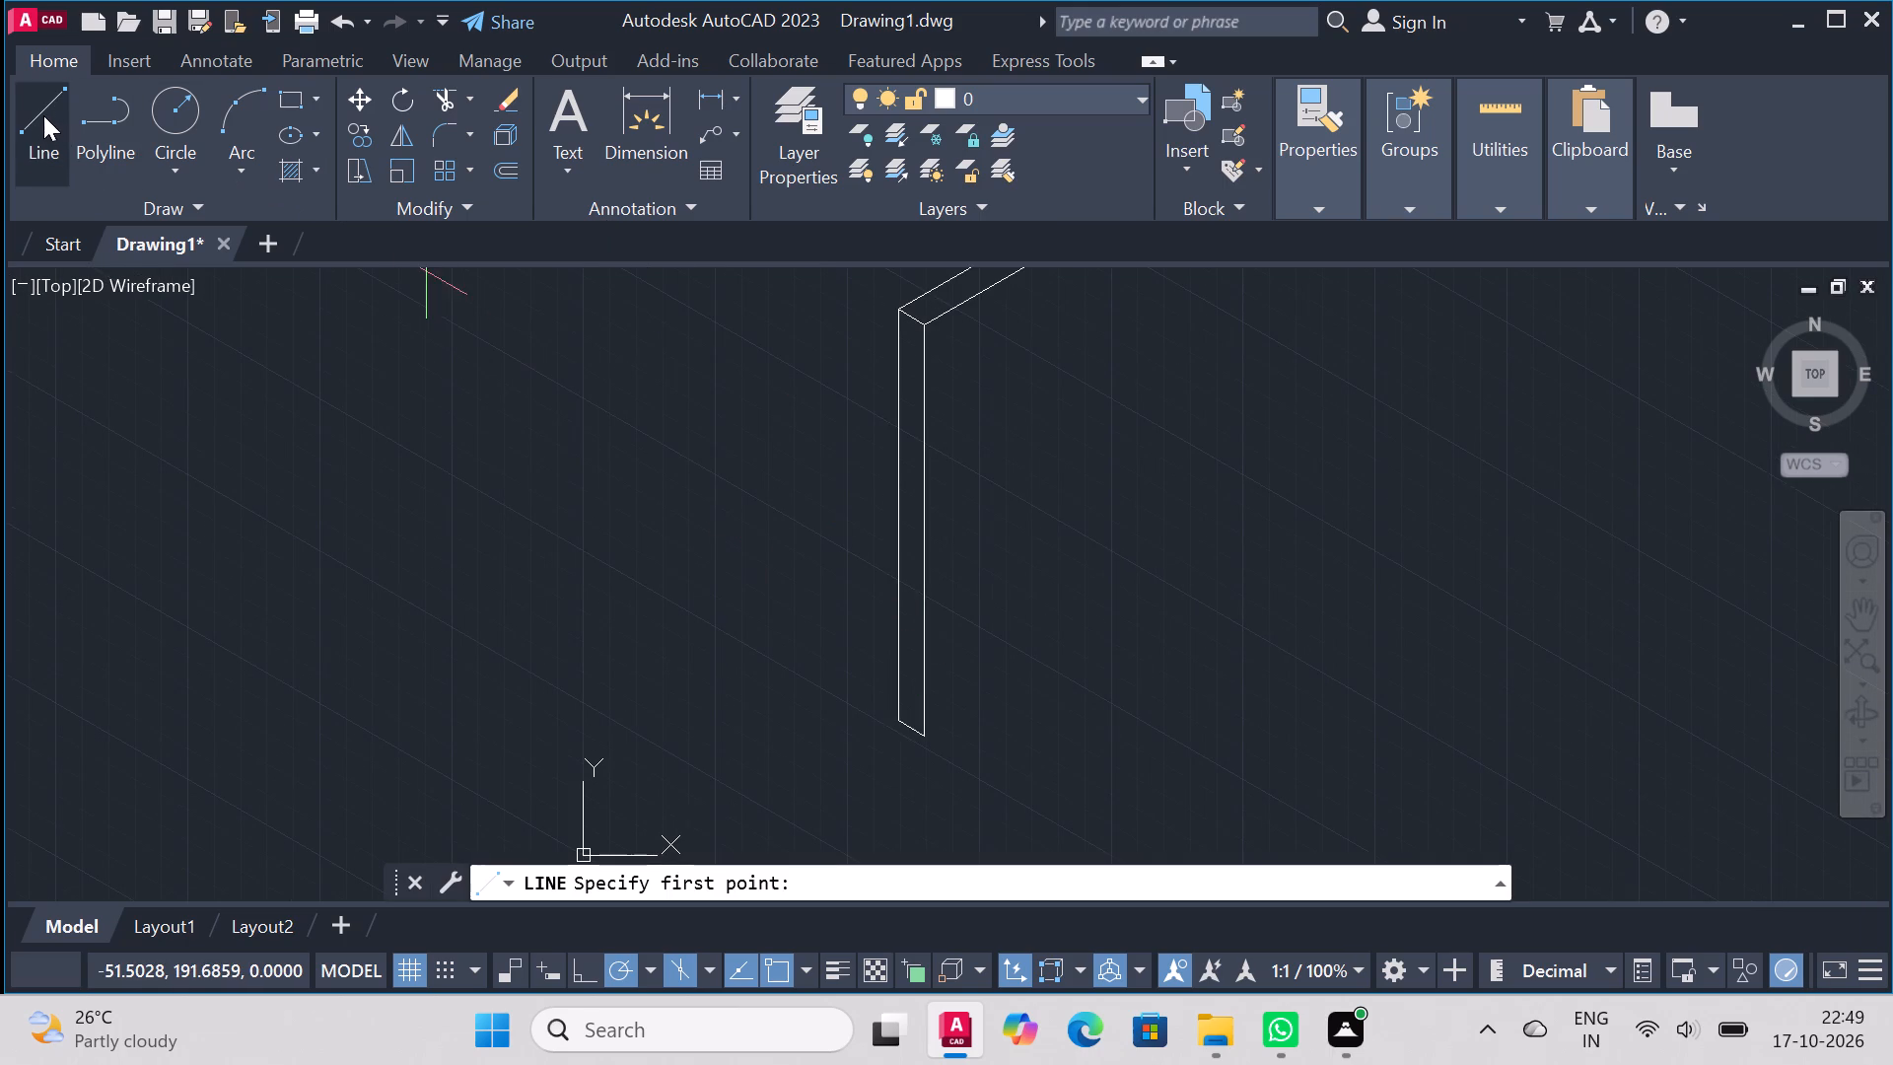
pyautogui.click(901, 315)
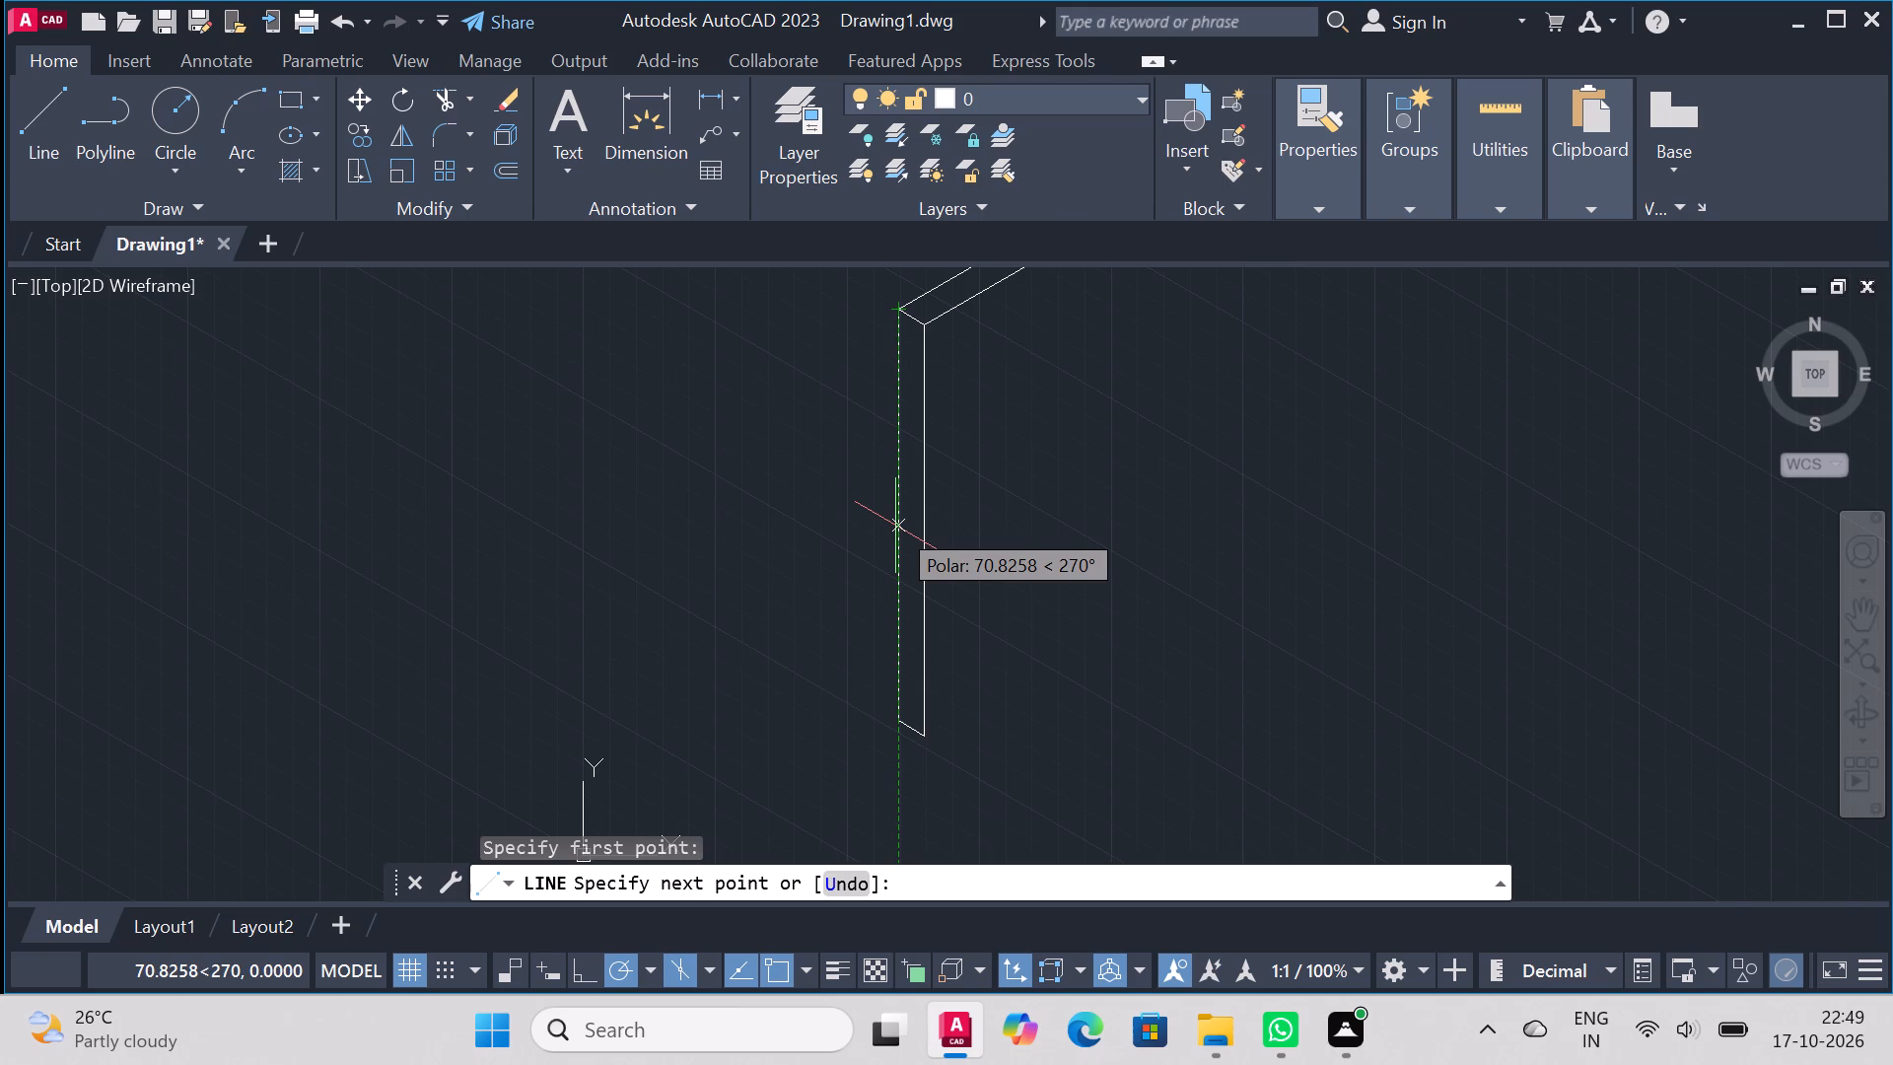
pyautogui.write('135')
pyautogui.write('/2')
pyautogui.press('Return')
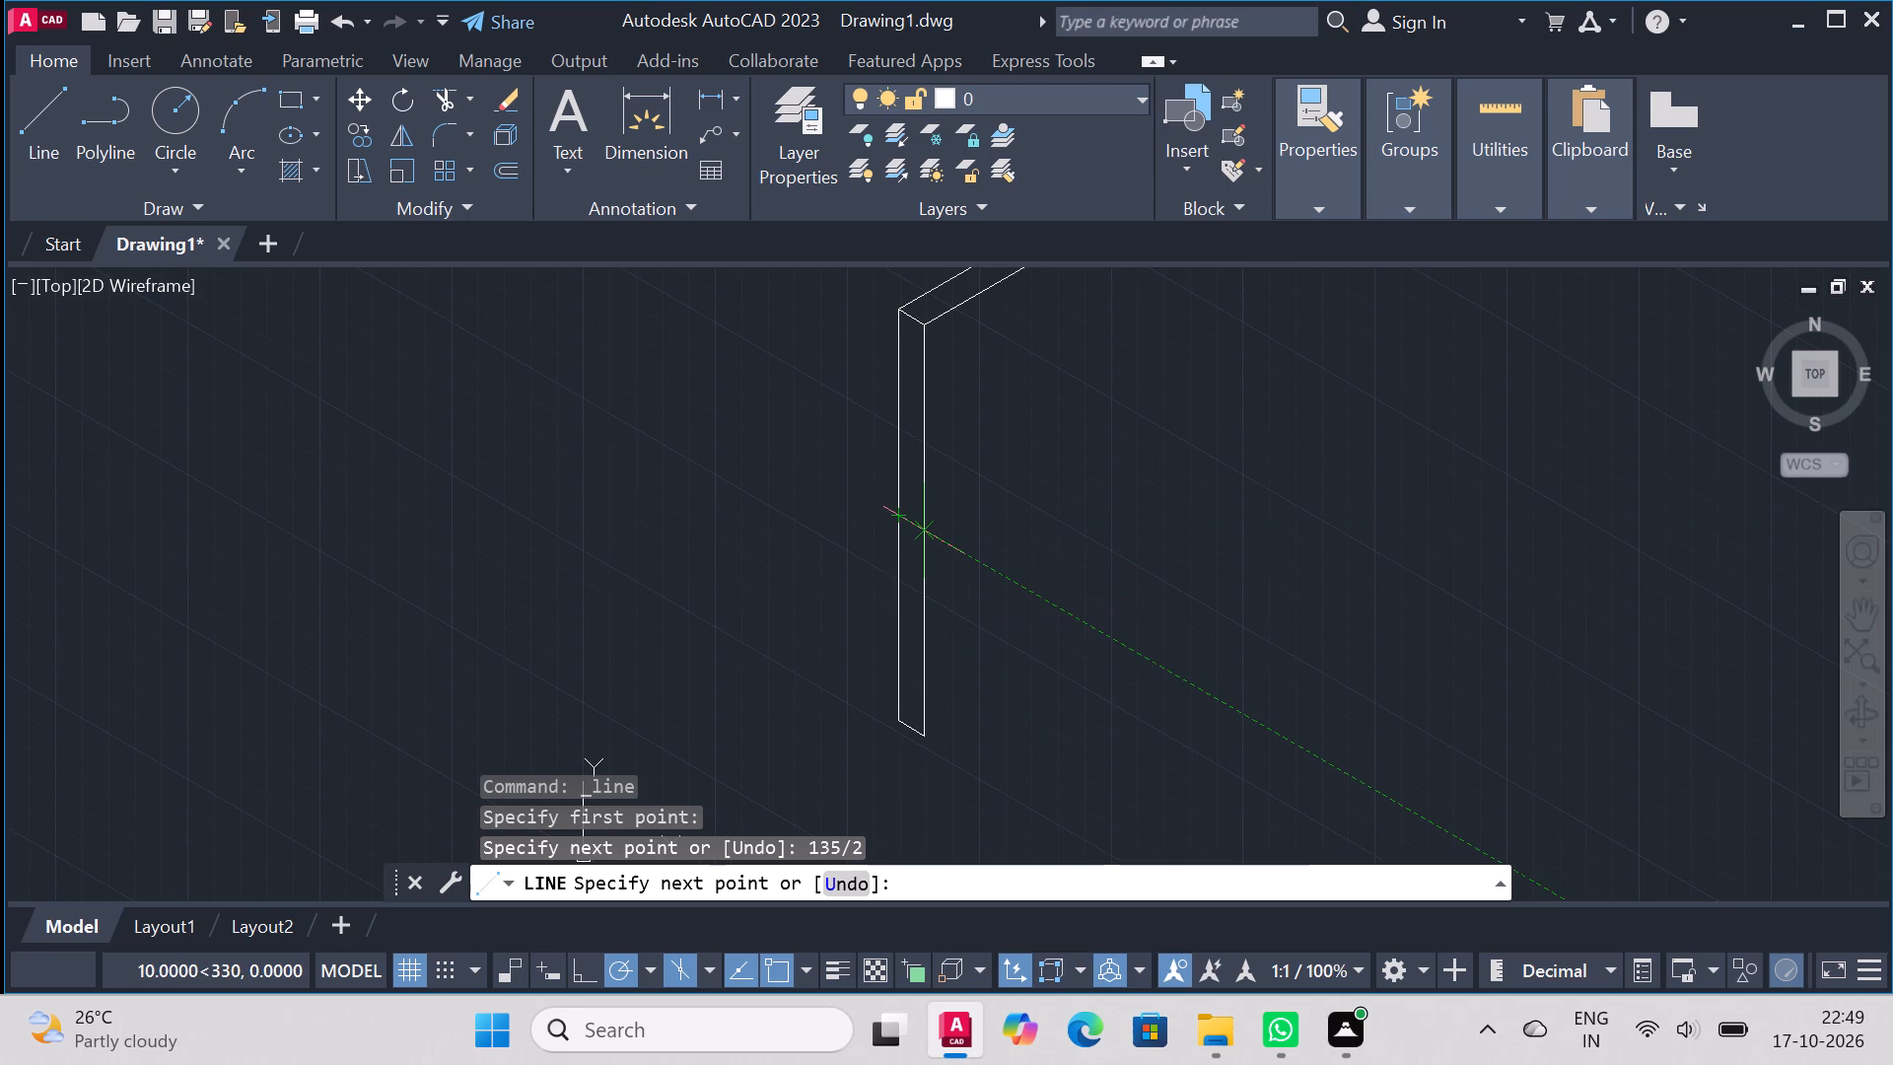
pyautogui.click(930, 532)
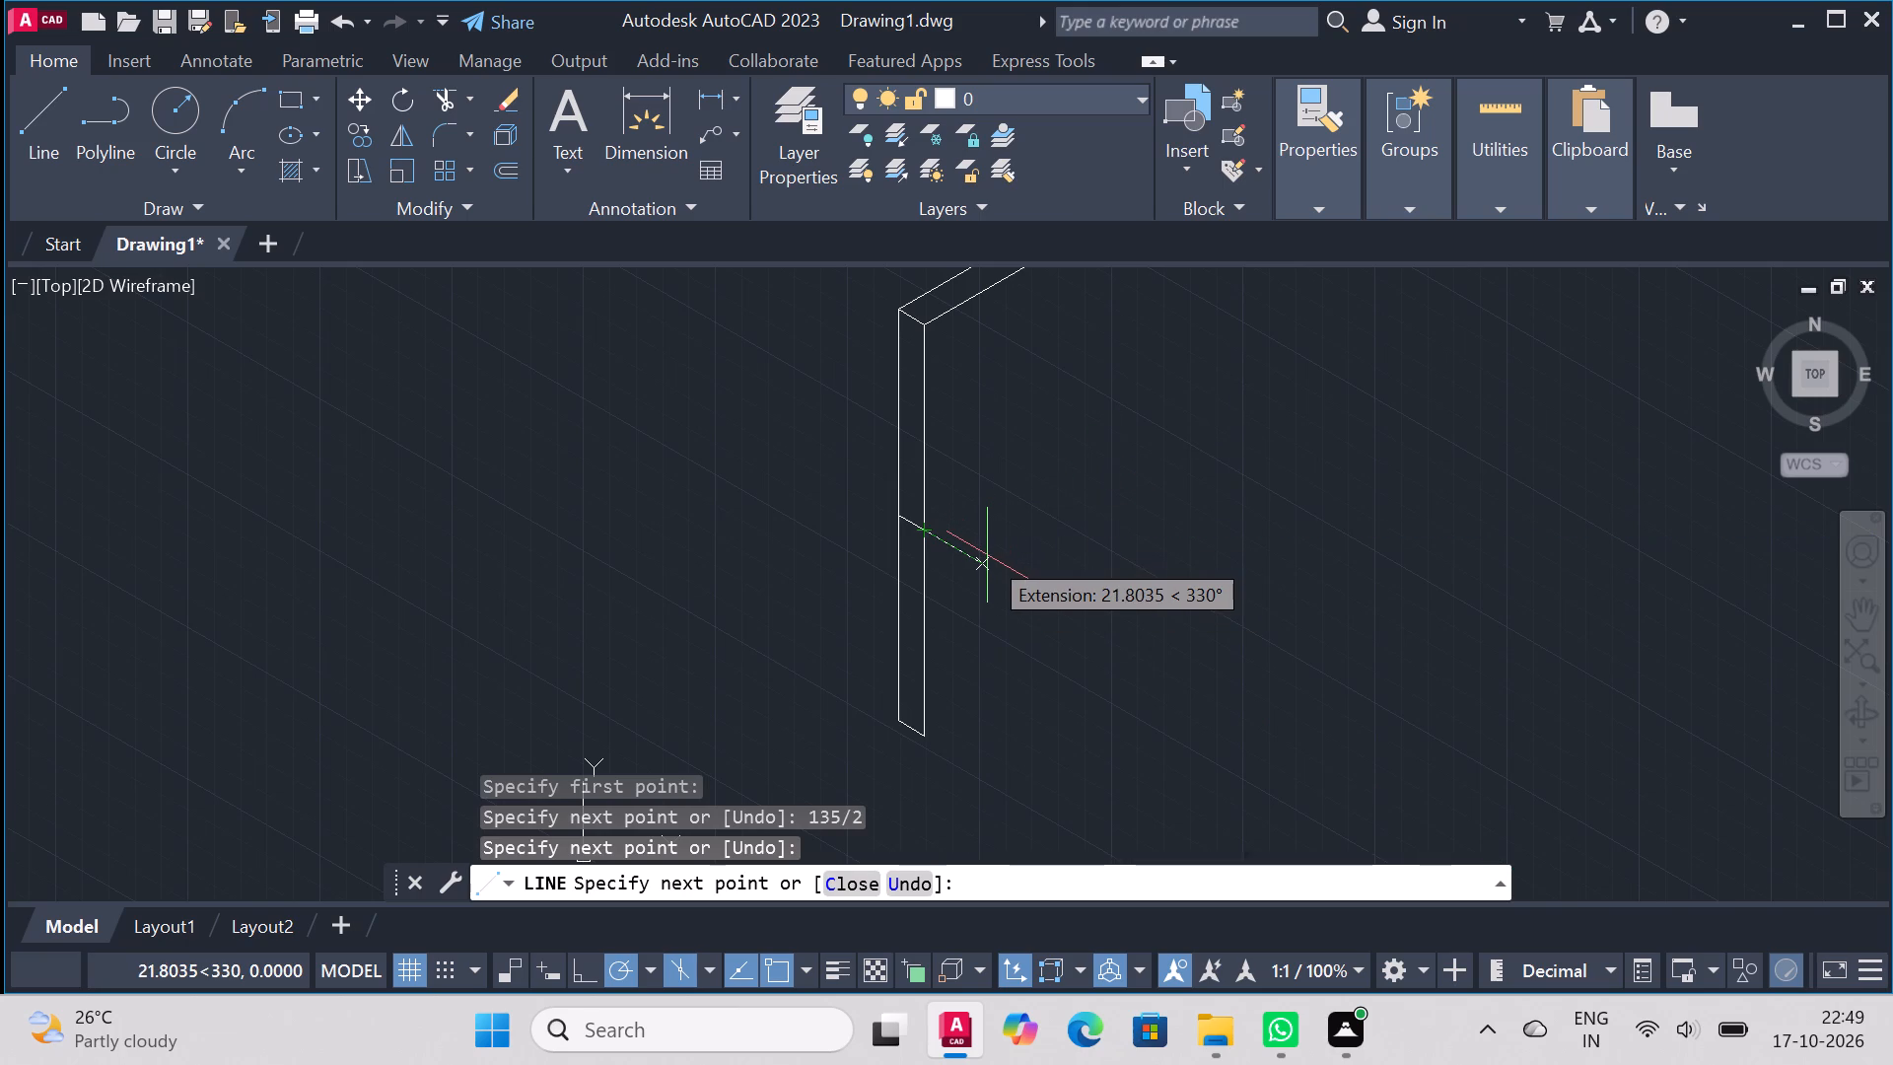
pyautogui.write('10')
pyautogui.press('Return')
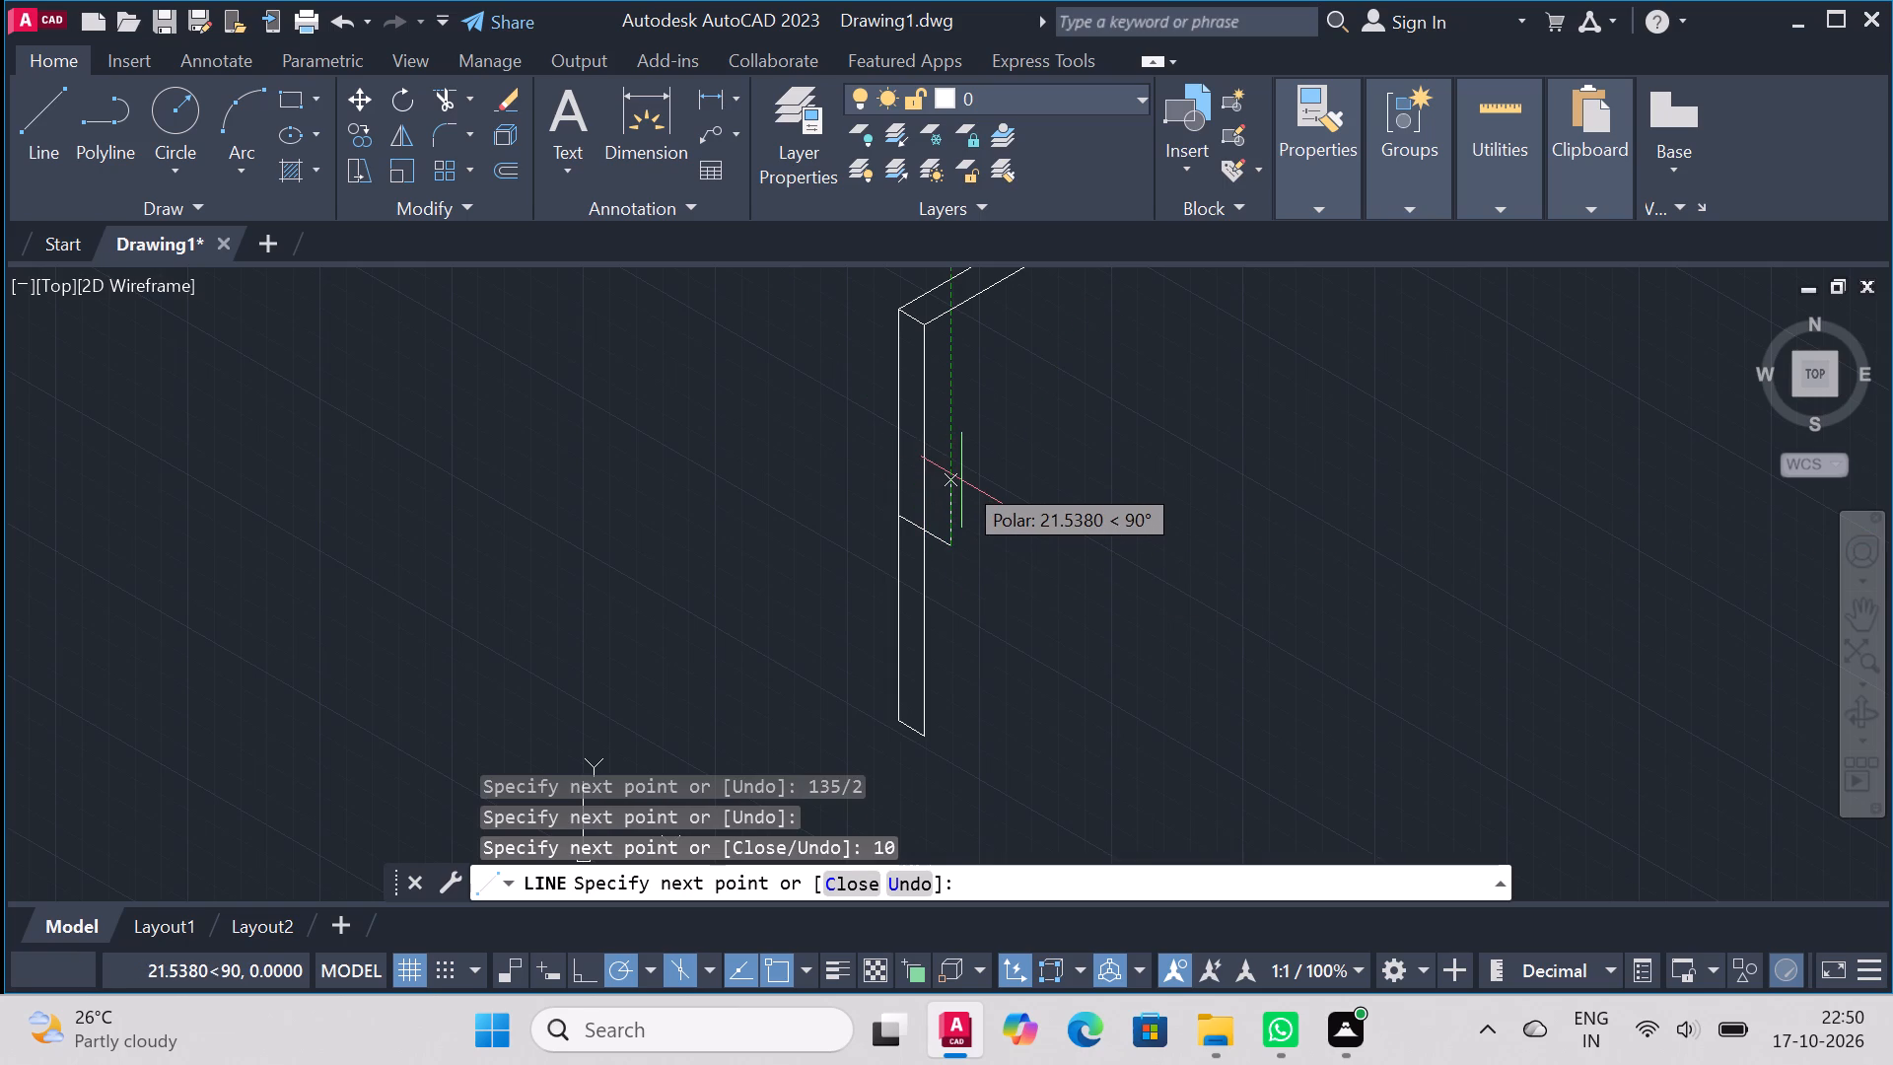
# Continue the line 75/2 straight up from the outer end of the cross line and finish it.
pyautogui.write('75')
pyautogui.write('/2')
pyautogui.press('Return')
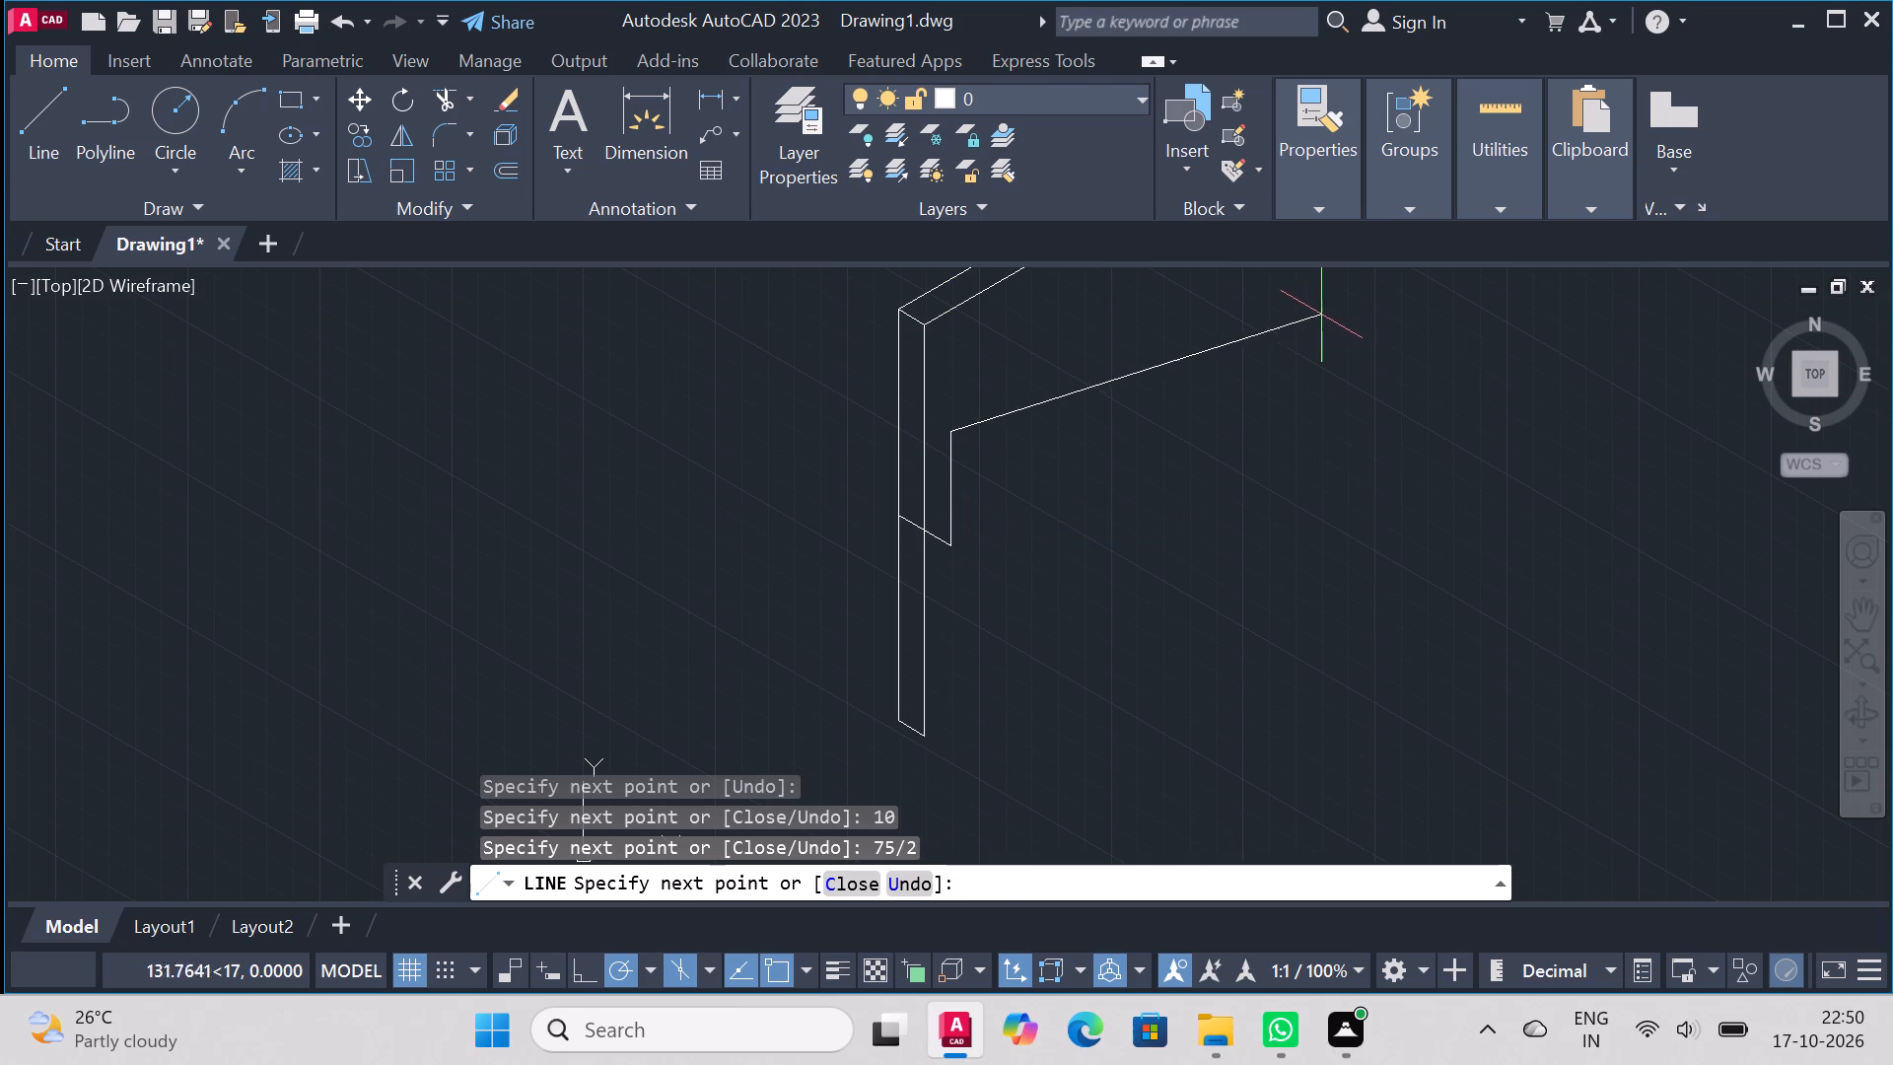
pyautogui.rightClick(1289, 364)
pyautogui.click(1330, 376)
# Draw a line 75/2 straight down from the cross line's outer end, returning 10 units at 150° to the upright strip's right edge.
pyautogui.rightClick(1270, 420)
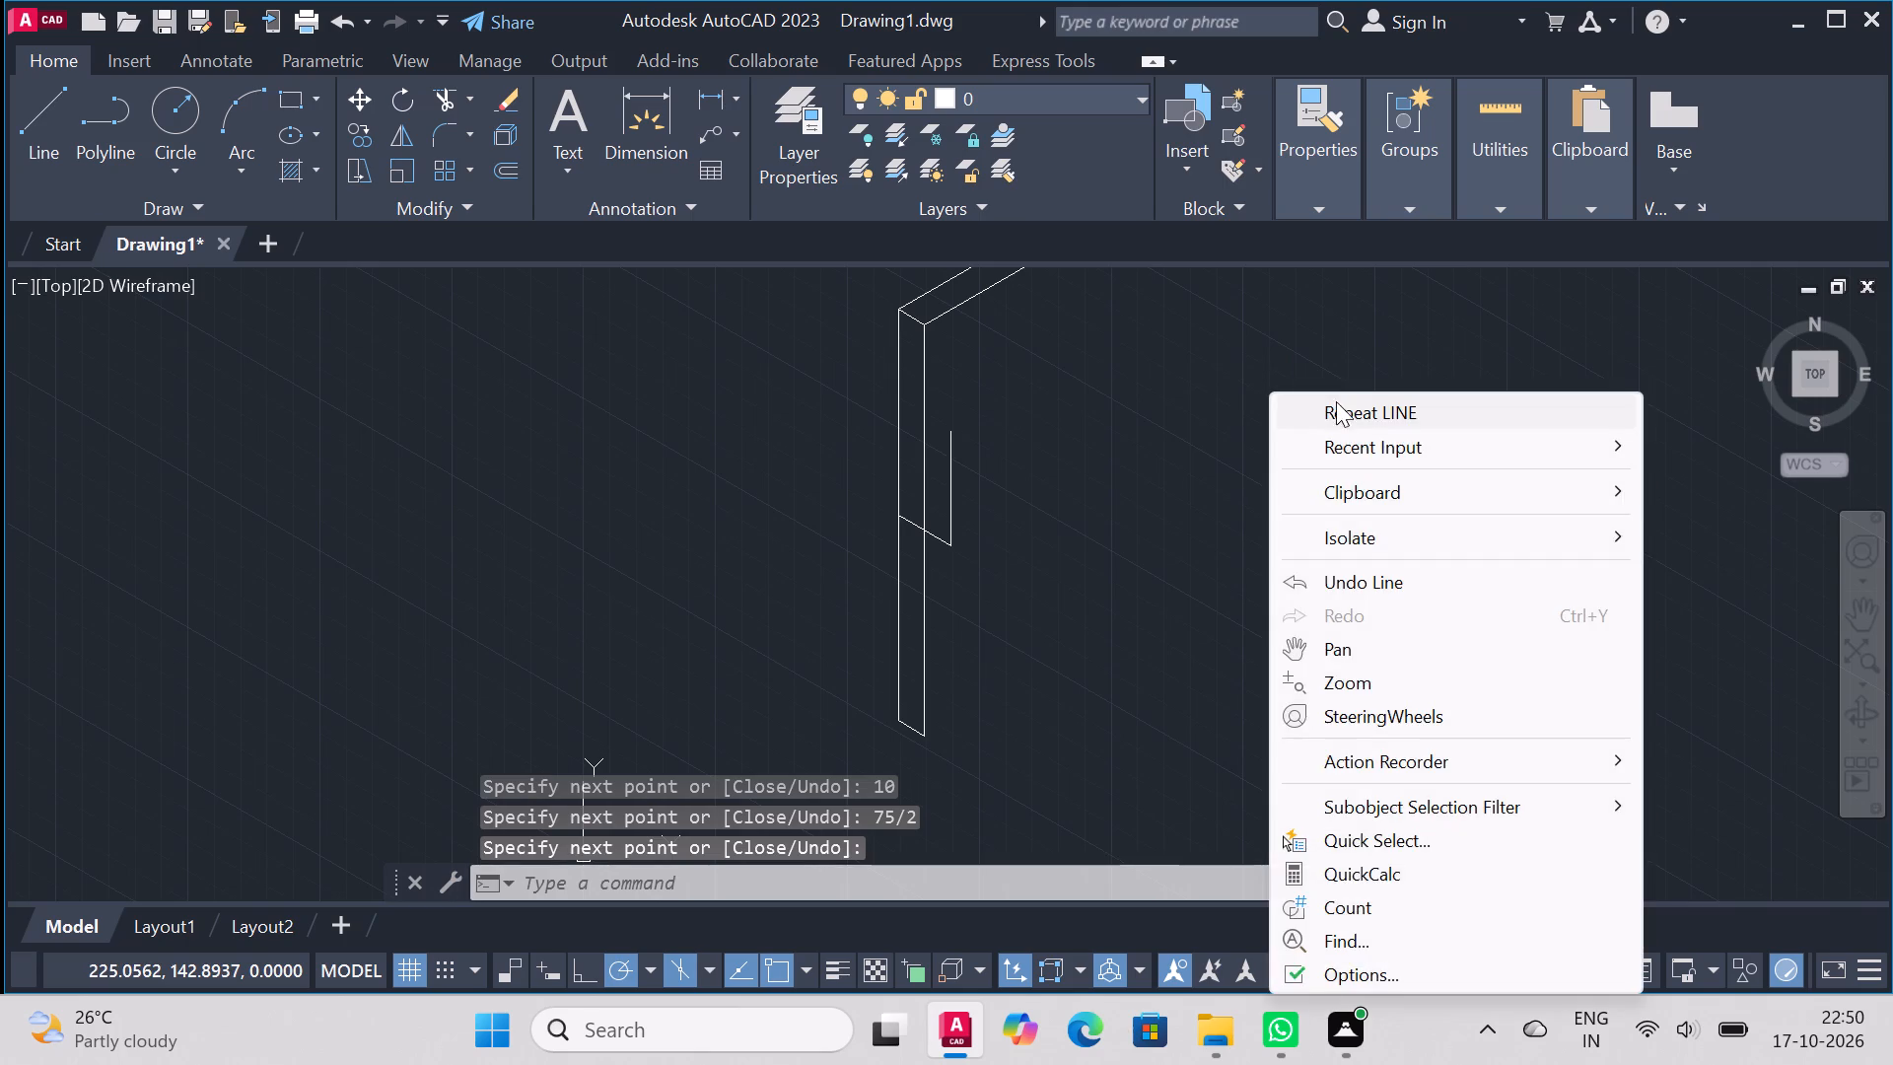
pyautogui.click(1337, 400)
pyautogui.click(951, 542)
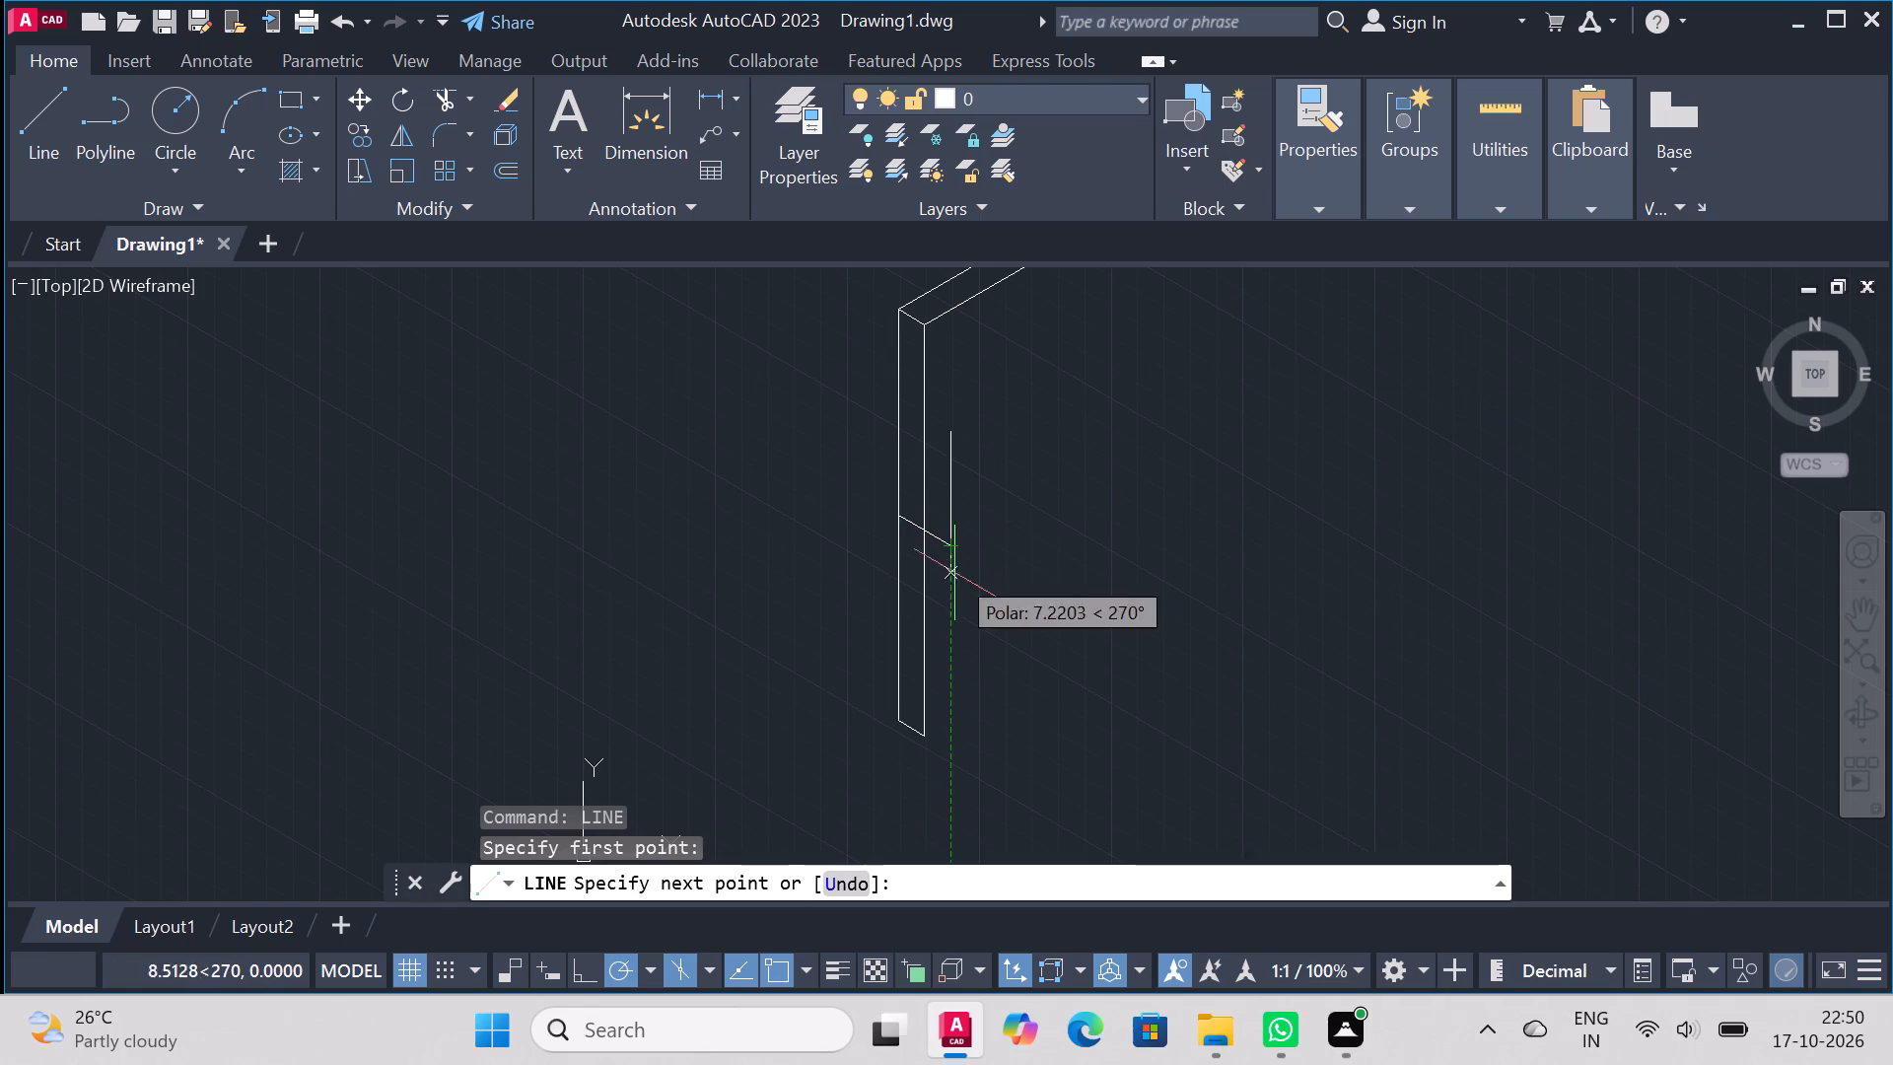
pyautogui.write('75')
pyautogui.write('/2')
pyautogui.press('Return')
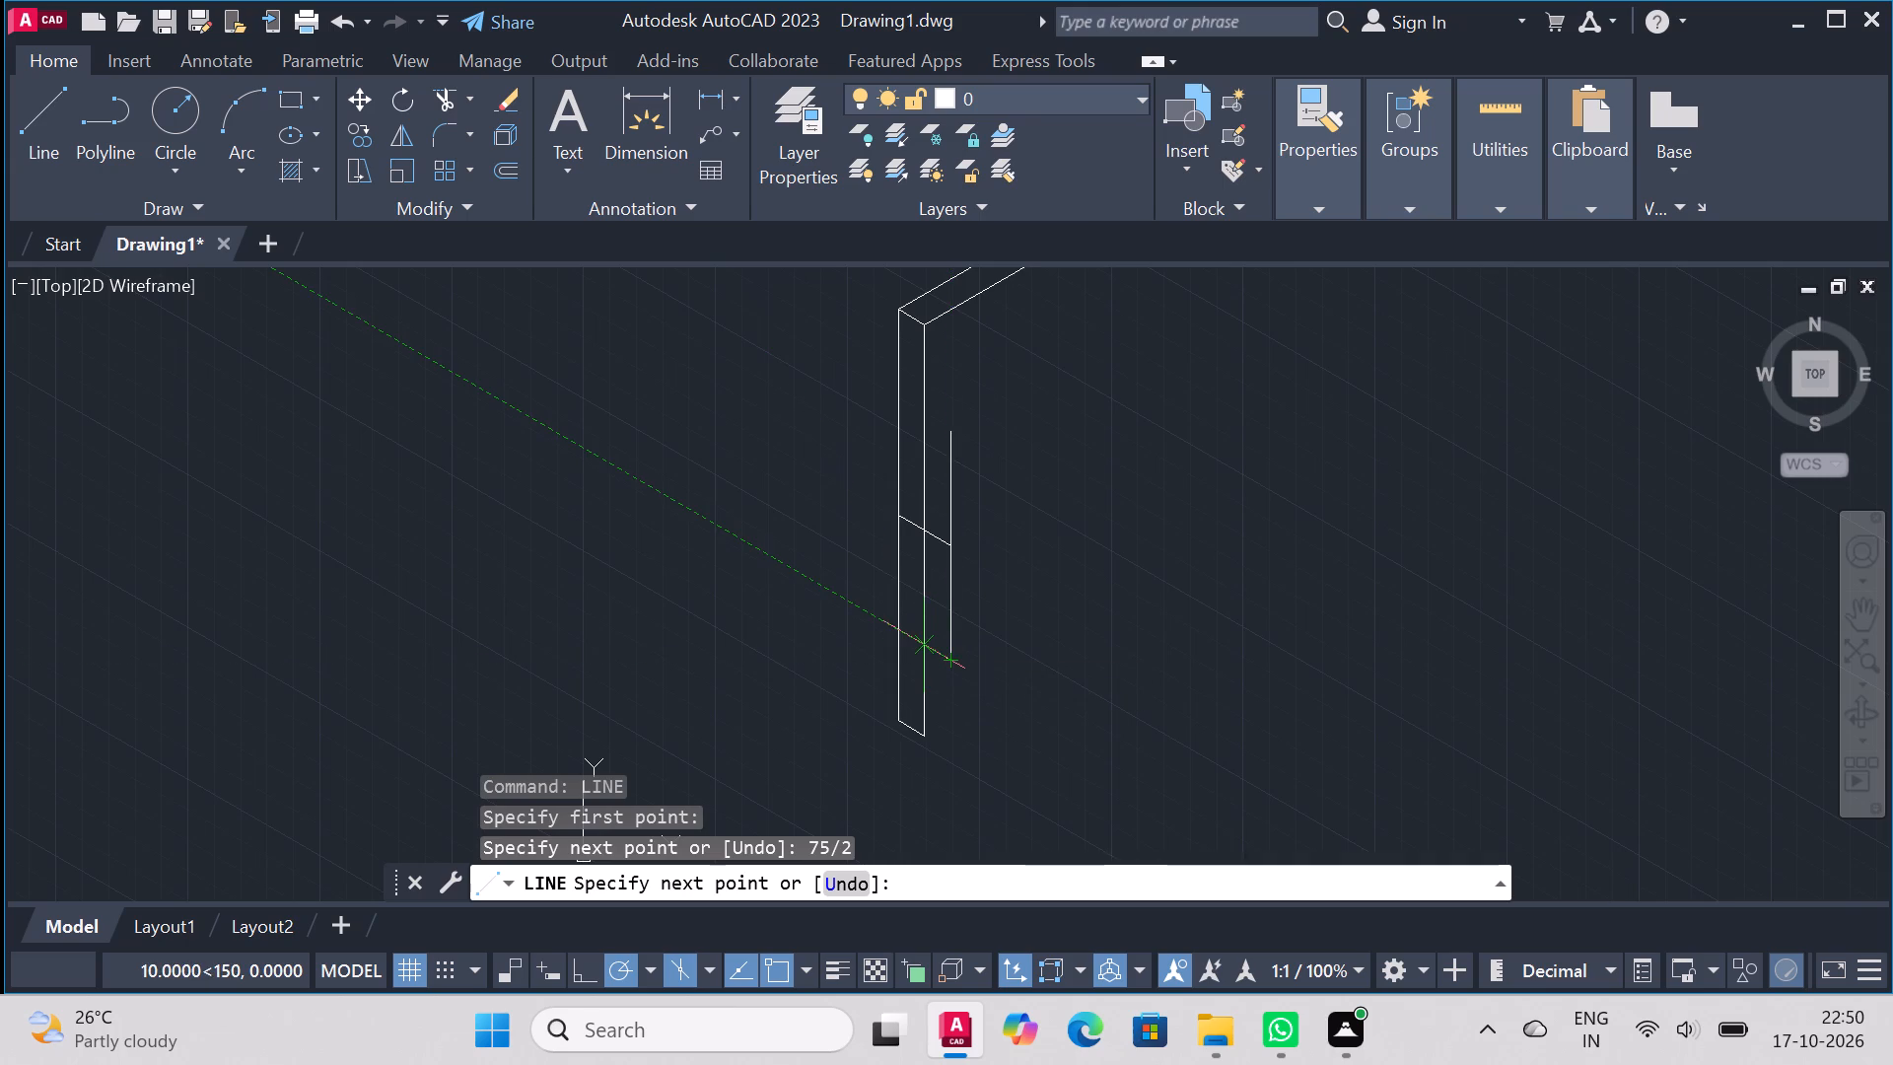
pyautogui.click(926, 653)
pyautogui.rightClick(926, 650)
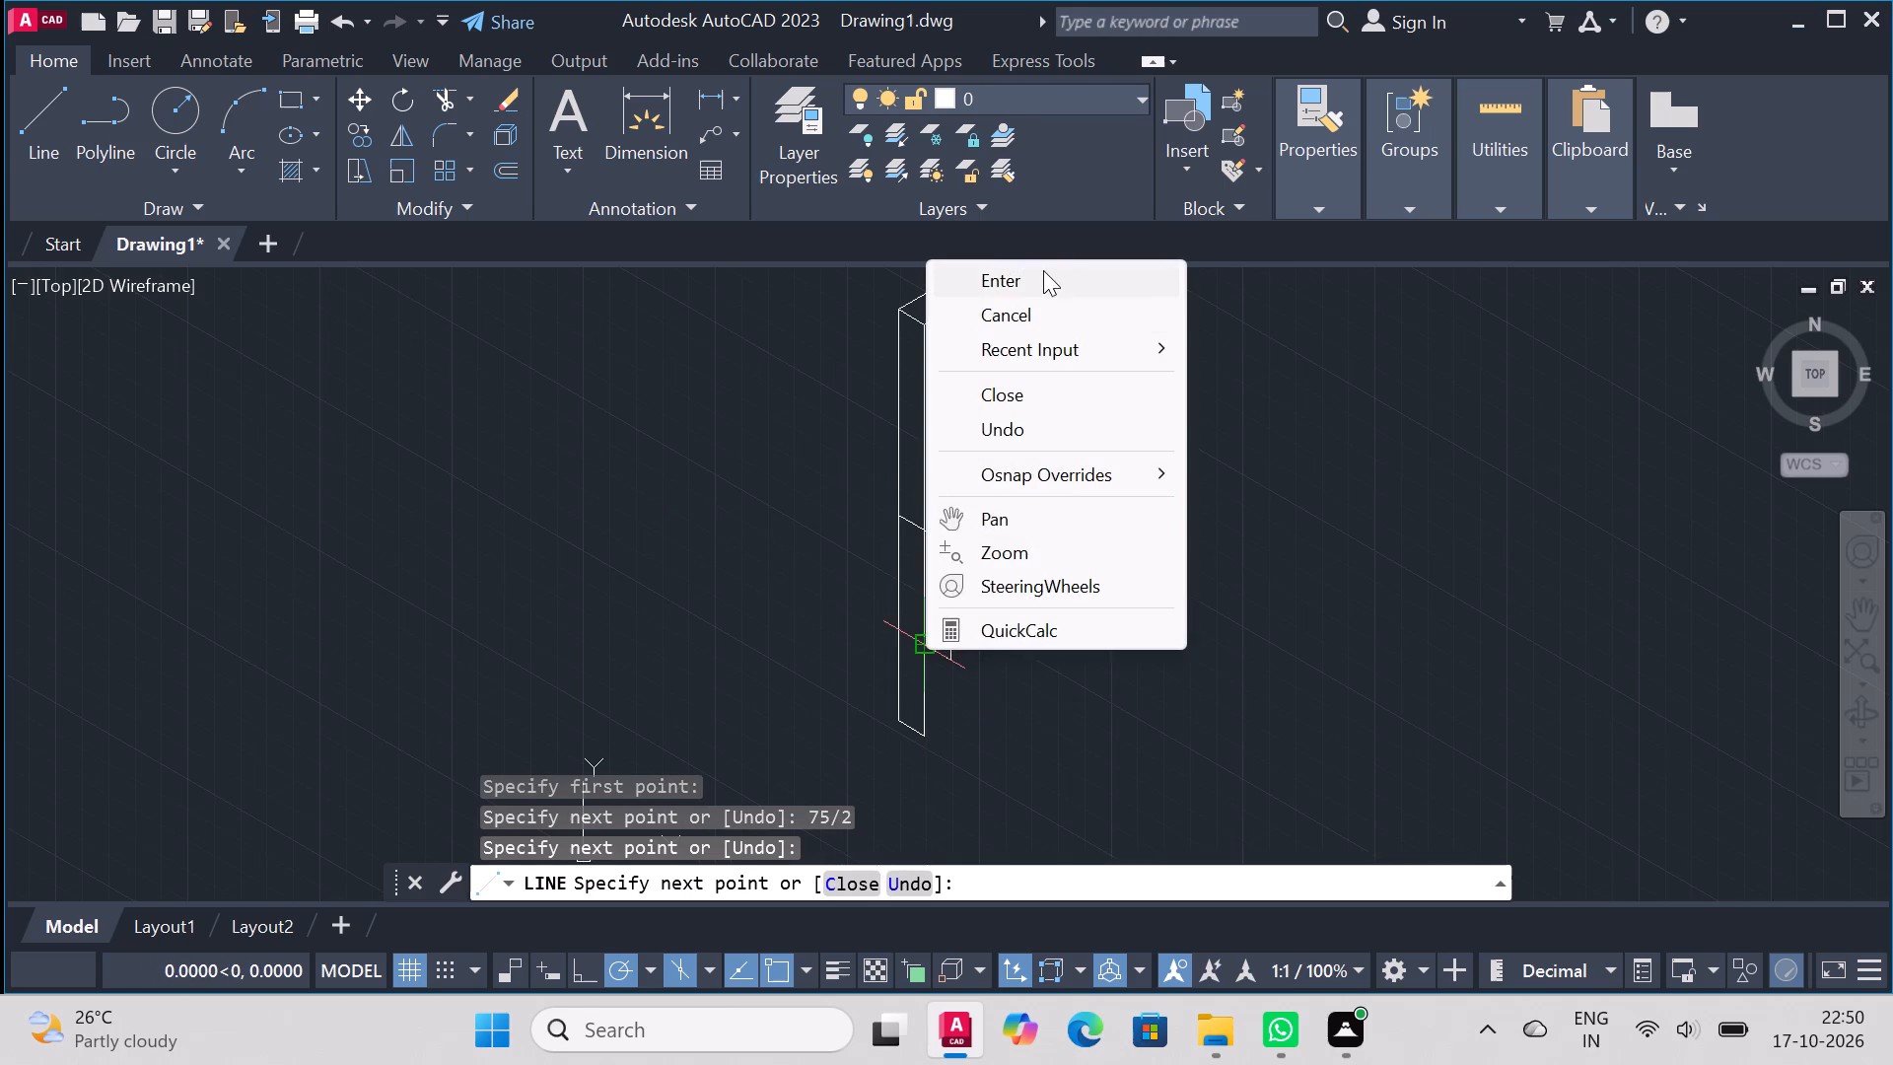
pyautogui.click(1043, 270)
# Draw a 20-unit line at 150° from the top of the new outer edge to the upright strip's left edge.
pyautogui.rightClick(1078, 430)
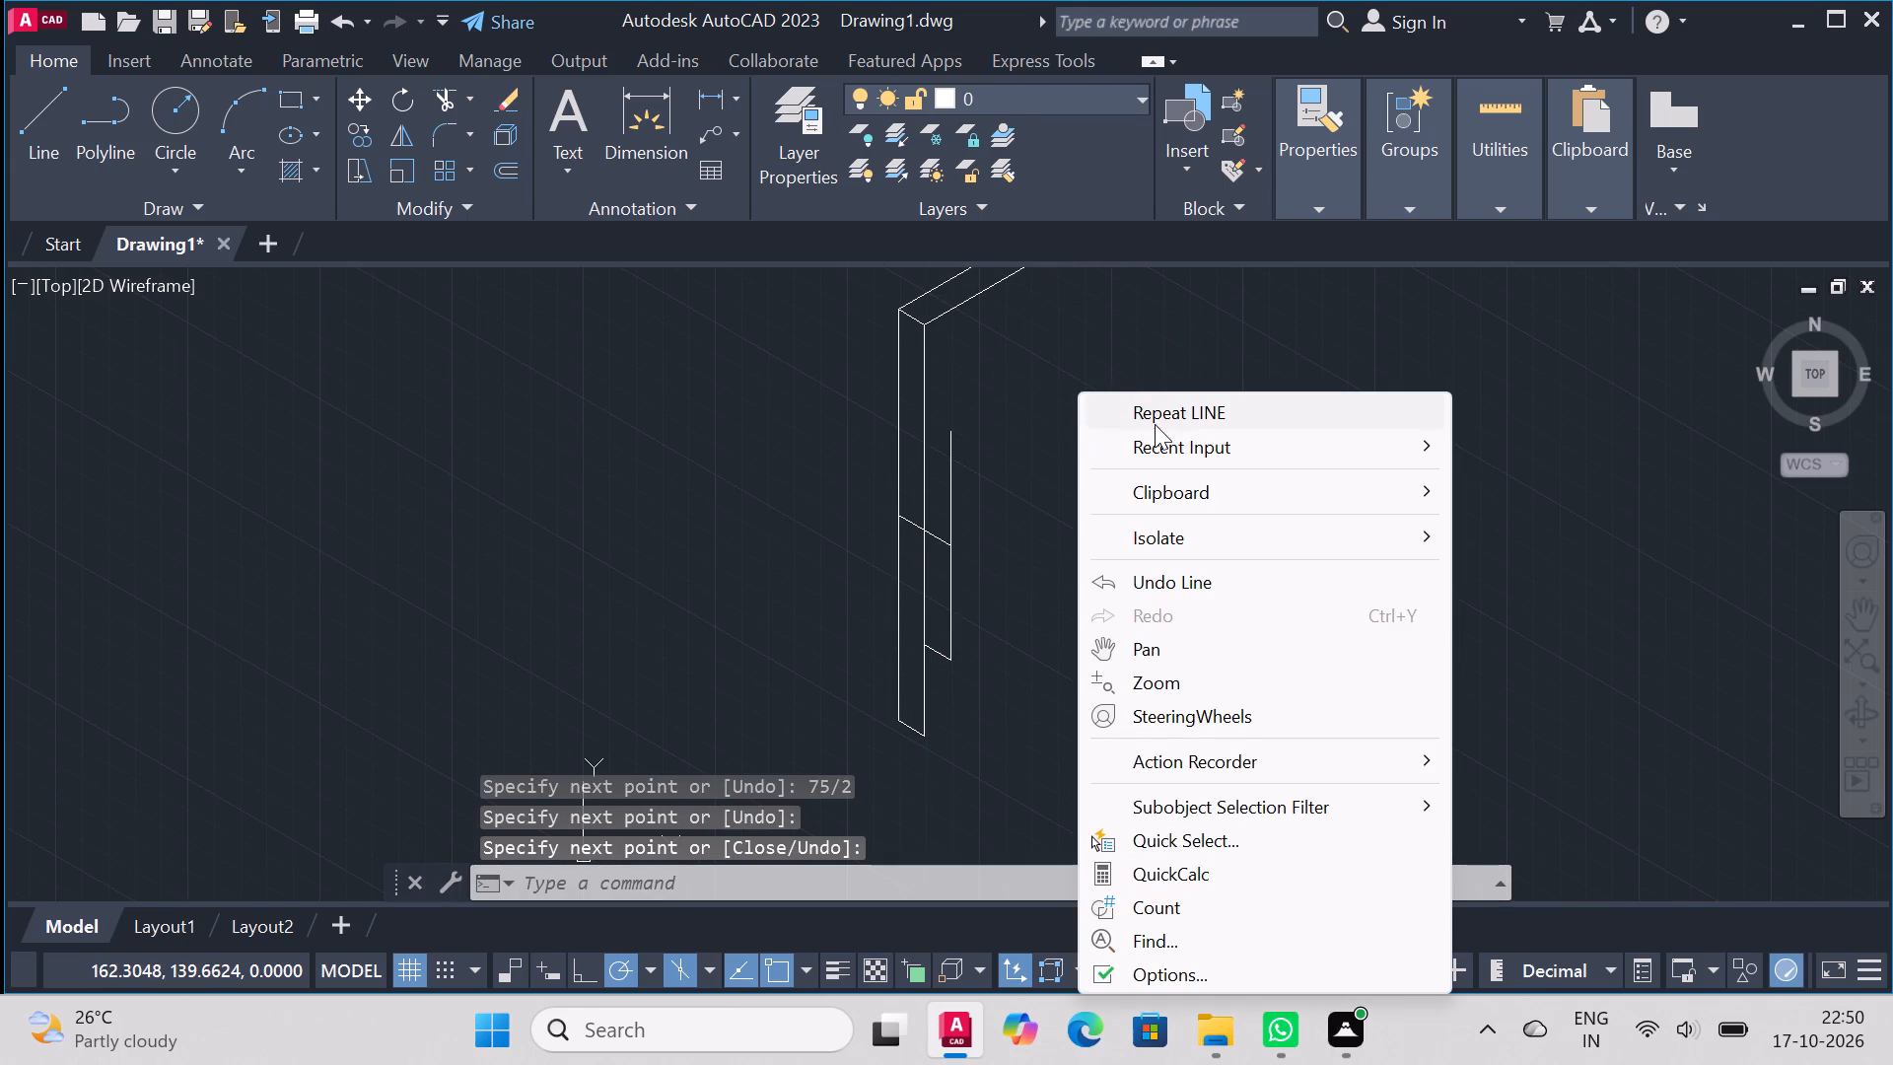
pyautogui.click(1155, 424)
pyautogui.click(954, 434)
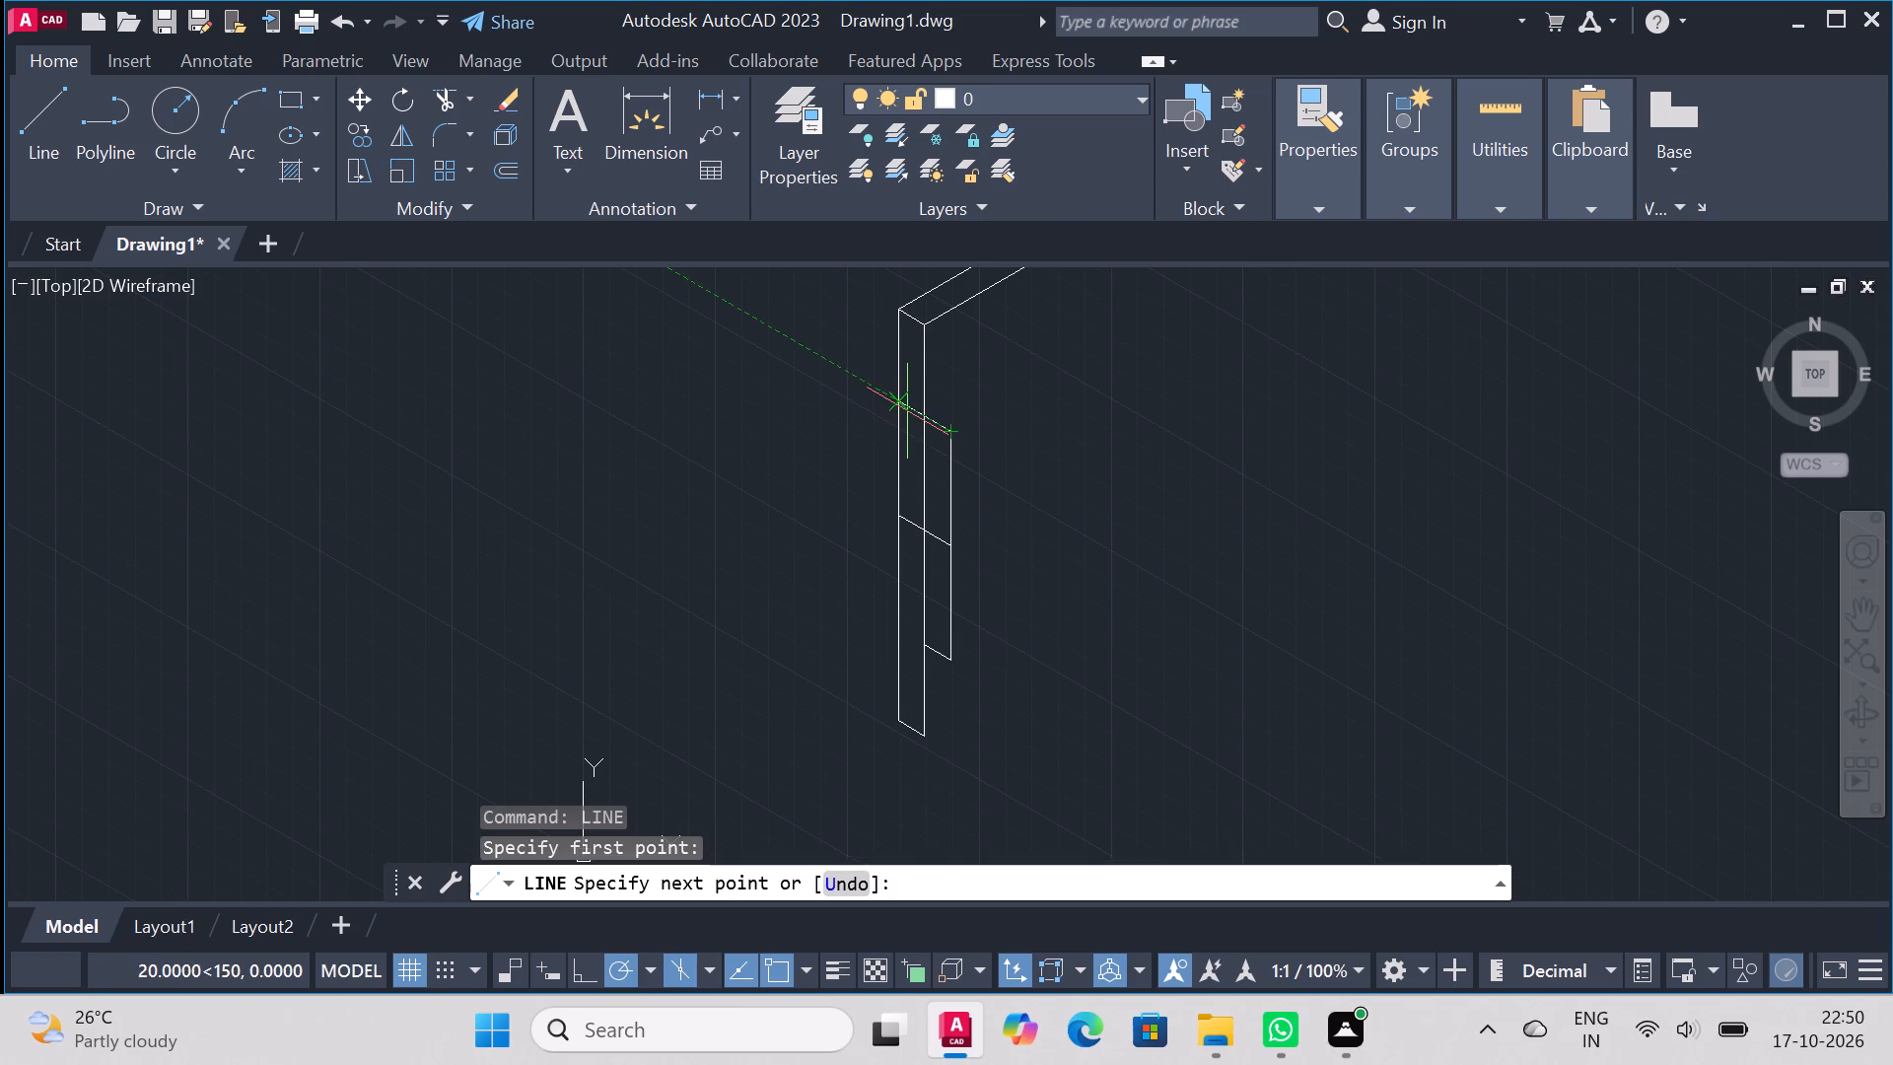
pyautogui.click(907, 411)
pyautogui.rightClick(907, 411)
pyautogui.click(974, 411)
pyautogui.click(977, 426)
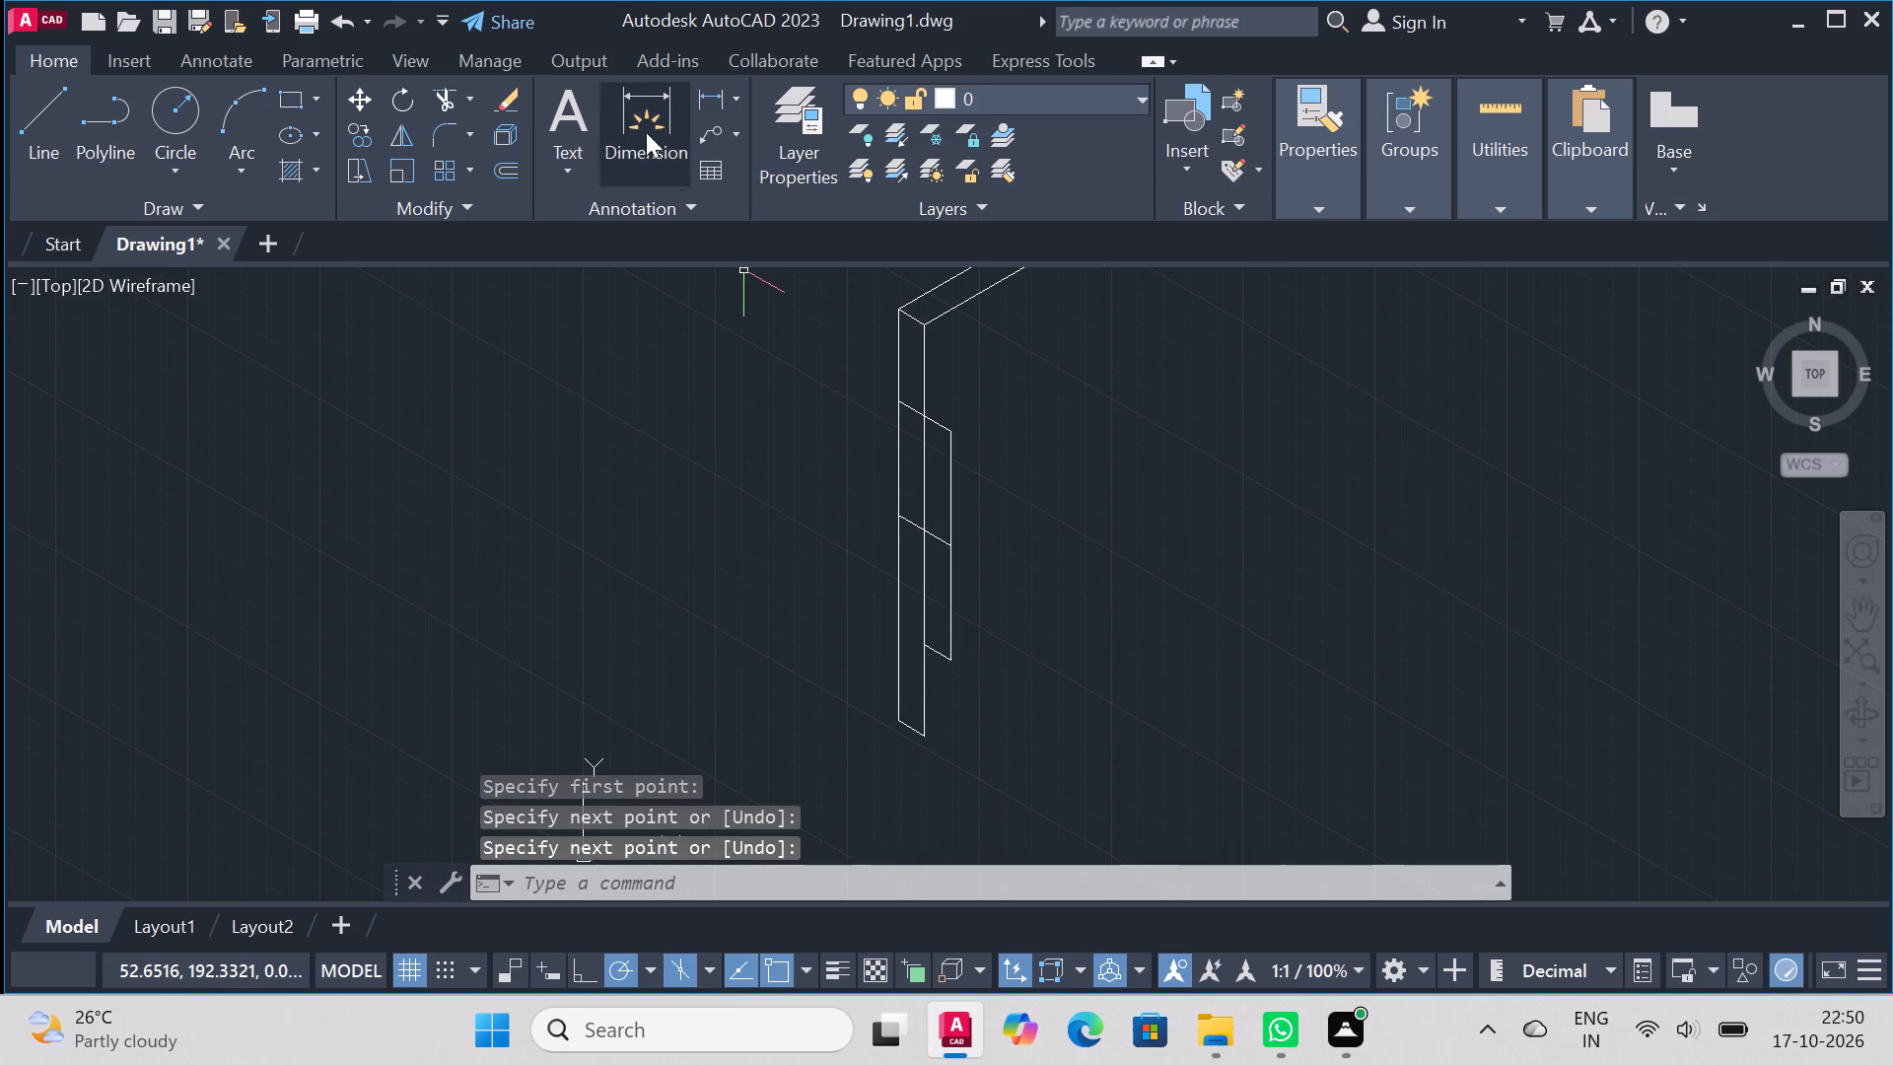
# Trim the part of the 20-unit top line that lies inside the upright strip.
pyautogui.click(436, 92)
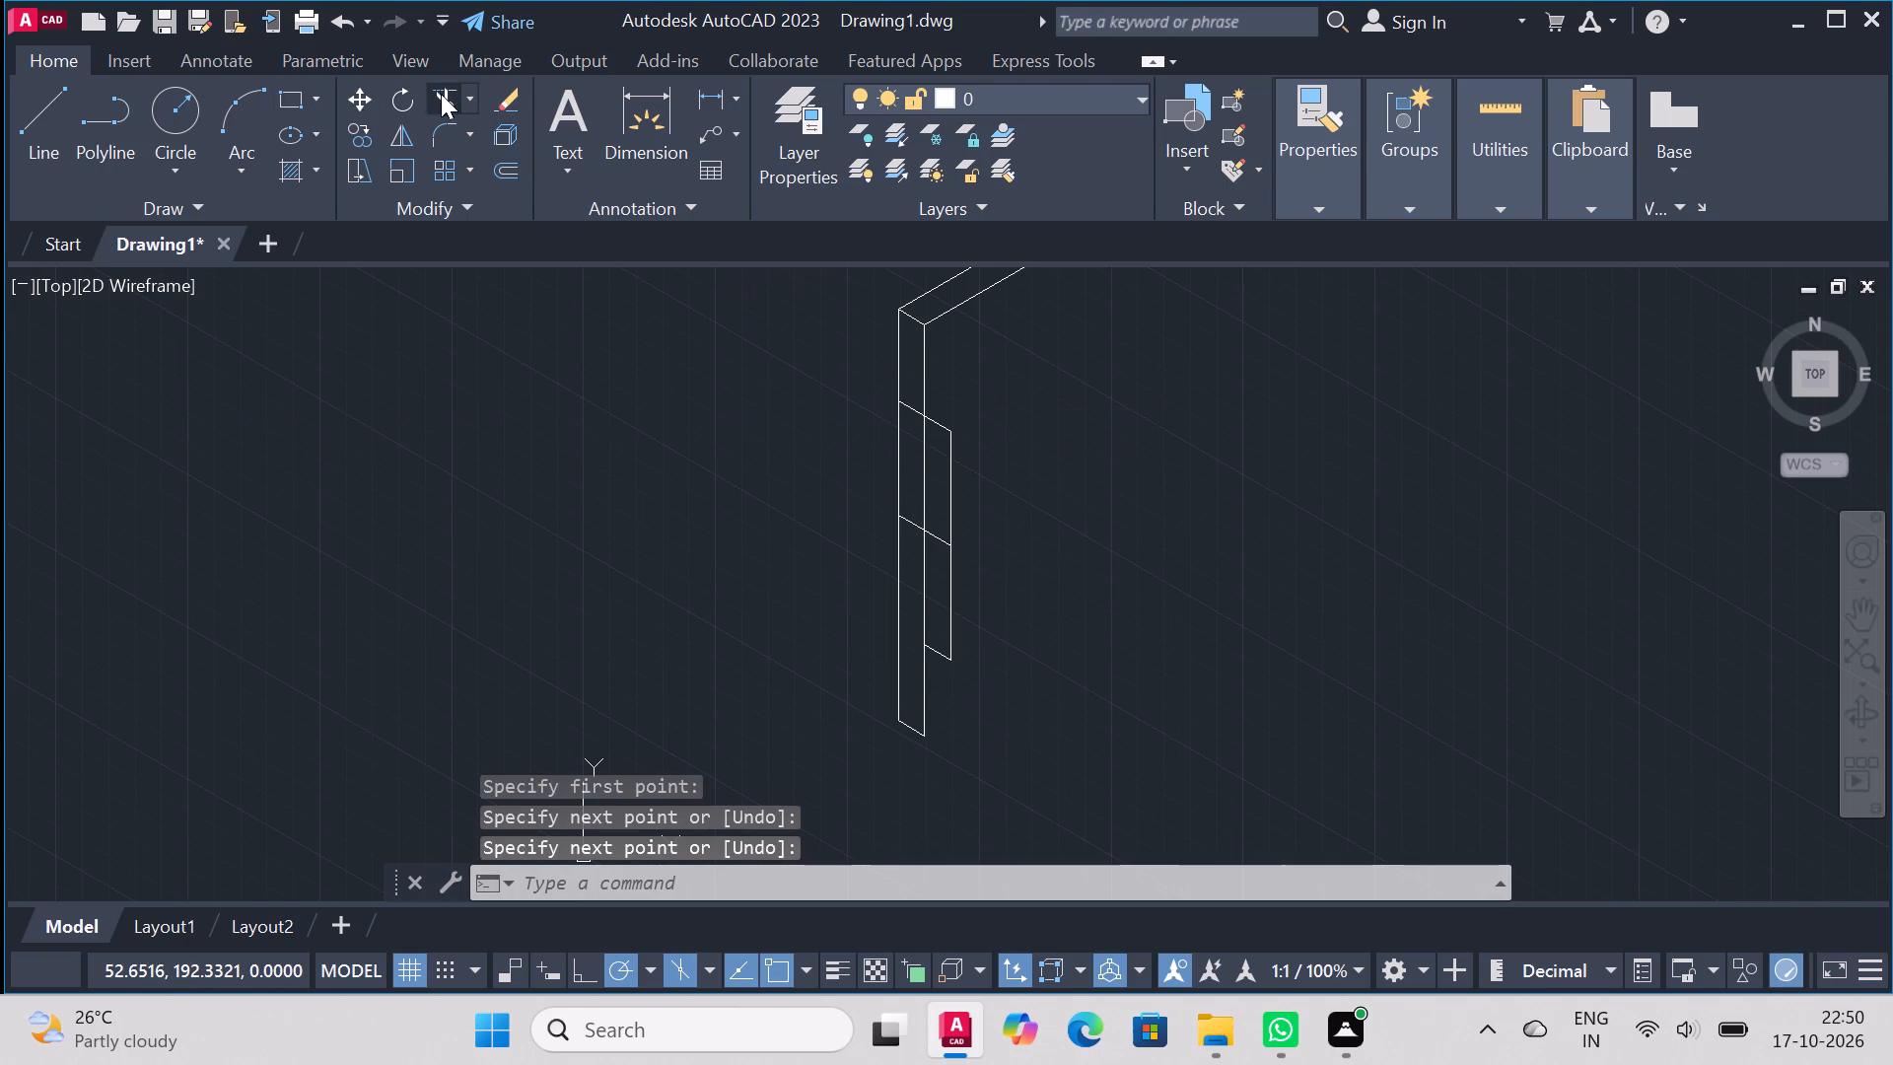
pyautogui.click(903, 411)
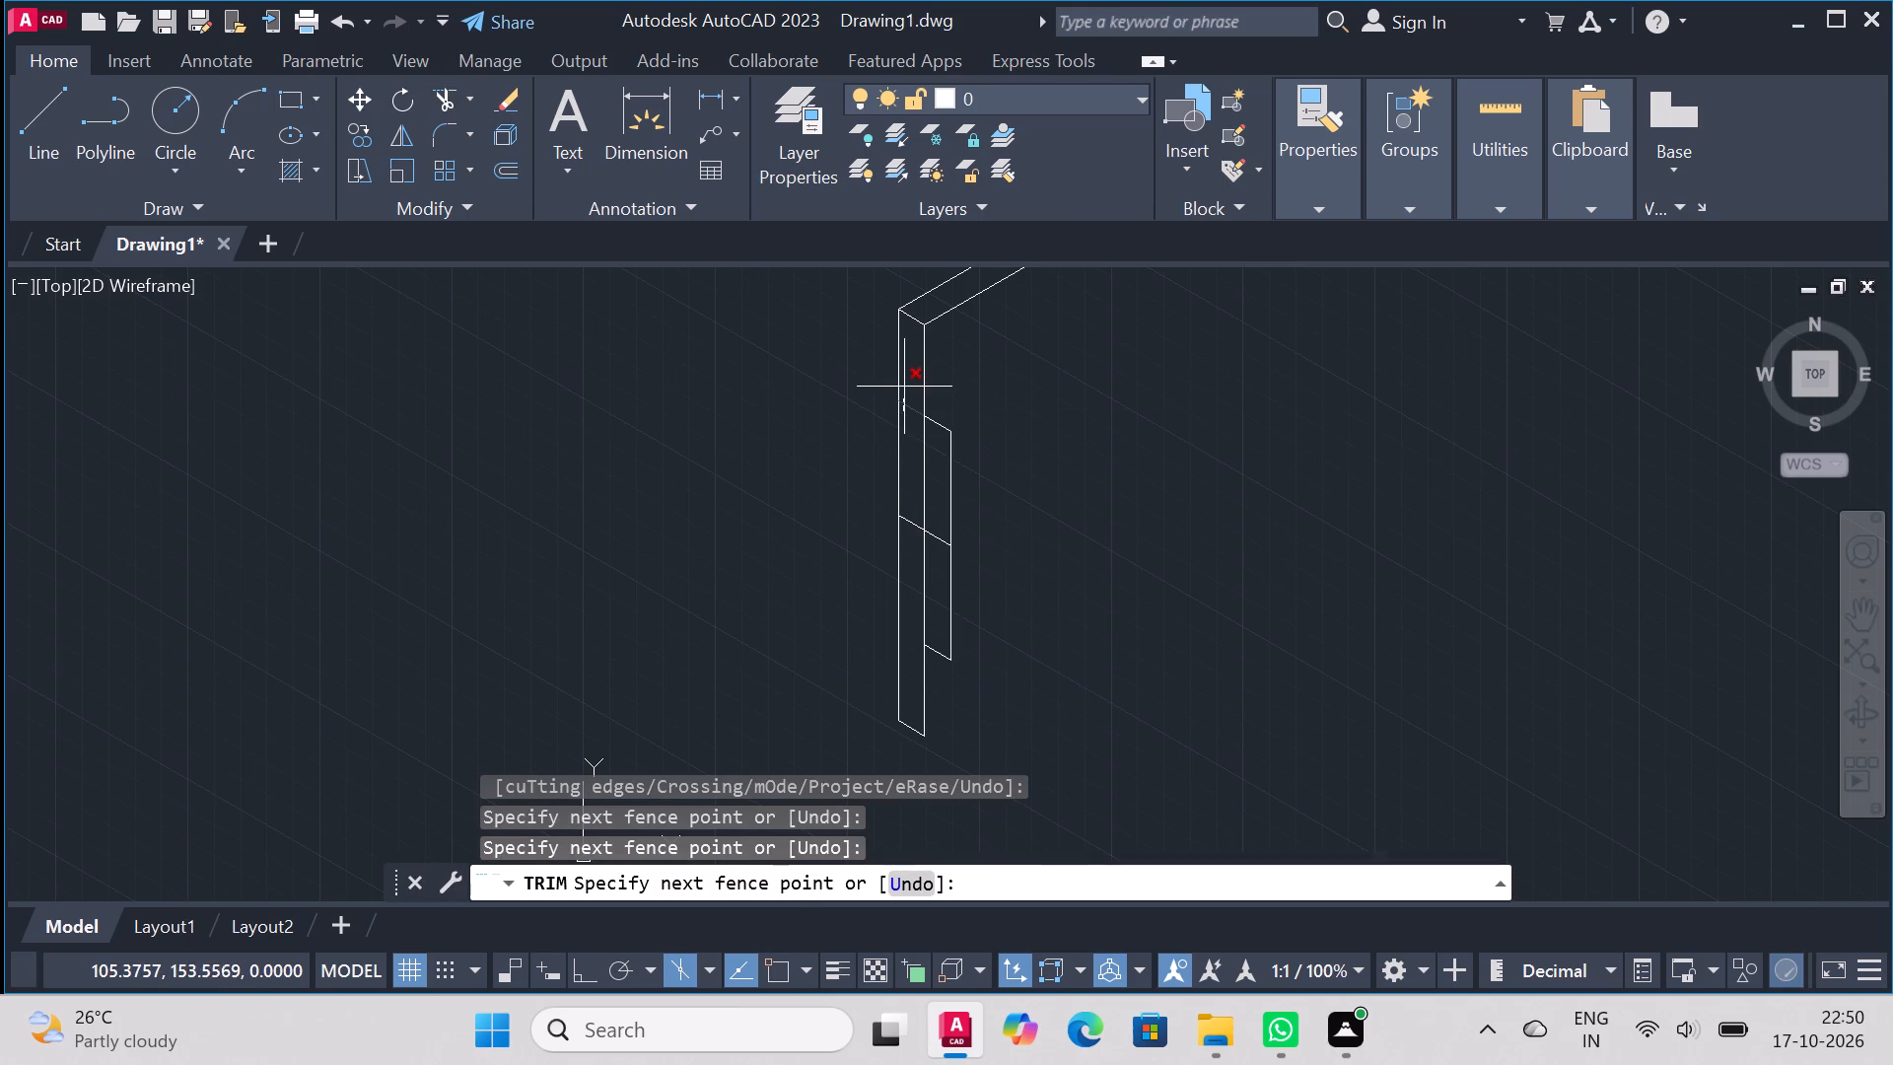
pyautogui.click(906, 388)
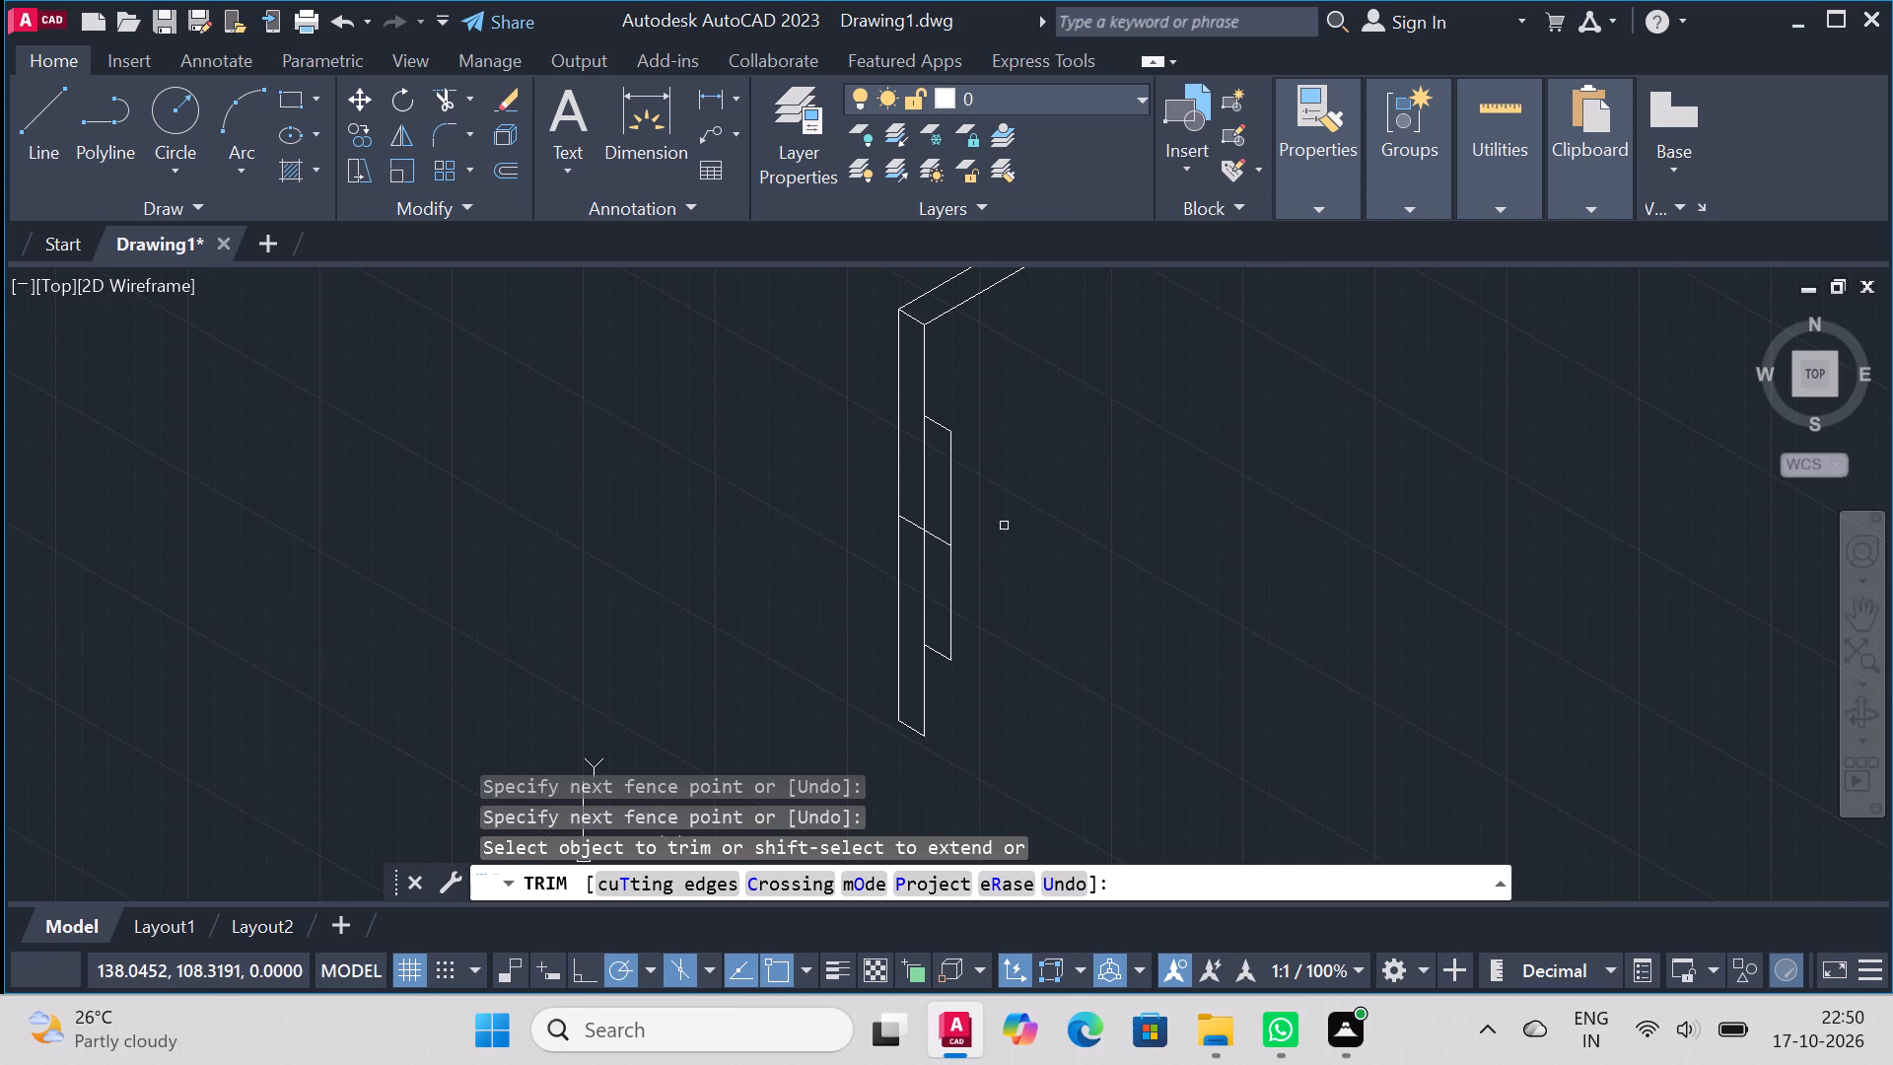
# Draw a line 55/2 up from where the cross line meets the strip's right edge, ending with 10 units at 150° to the left edge.
pyautogui.scroll(2, 1004, 526)
pyautogui.click(64, 112)
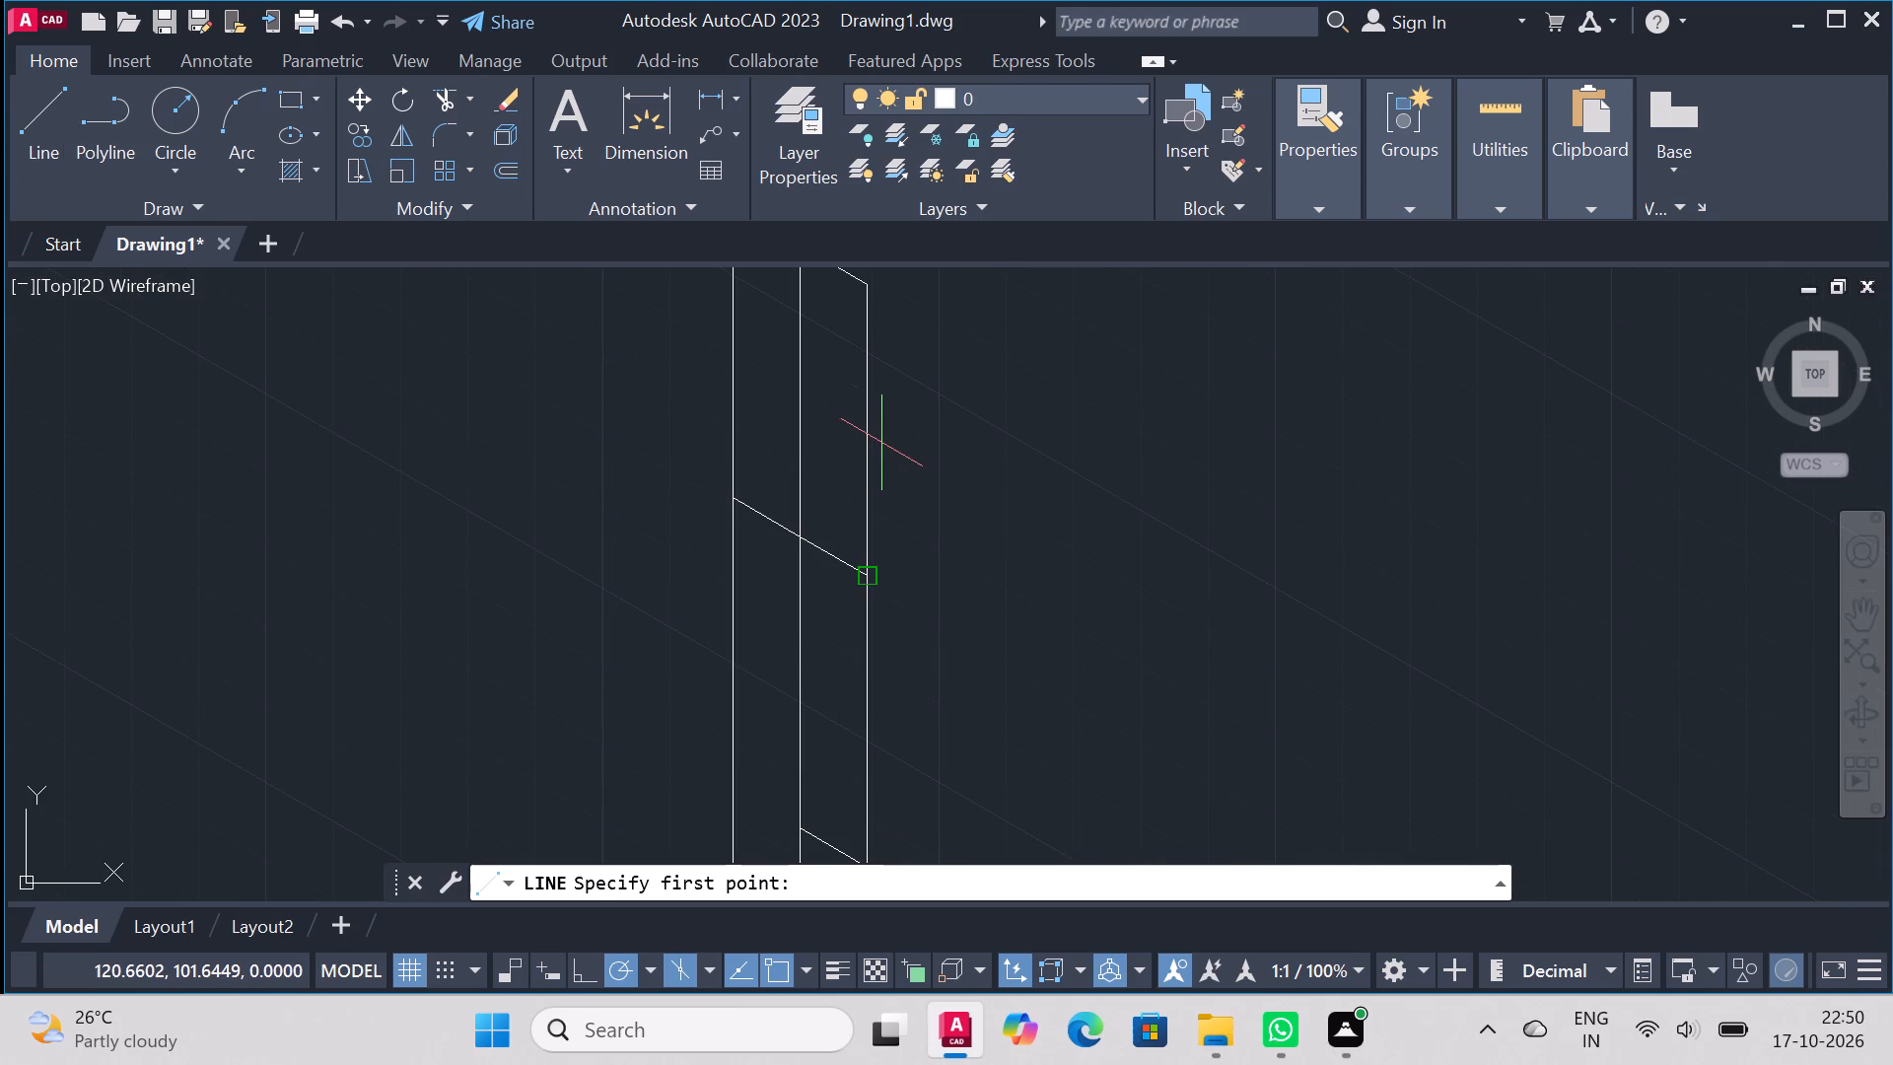
pyautogui.click(796, 541)
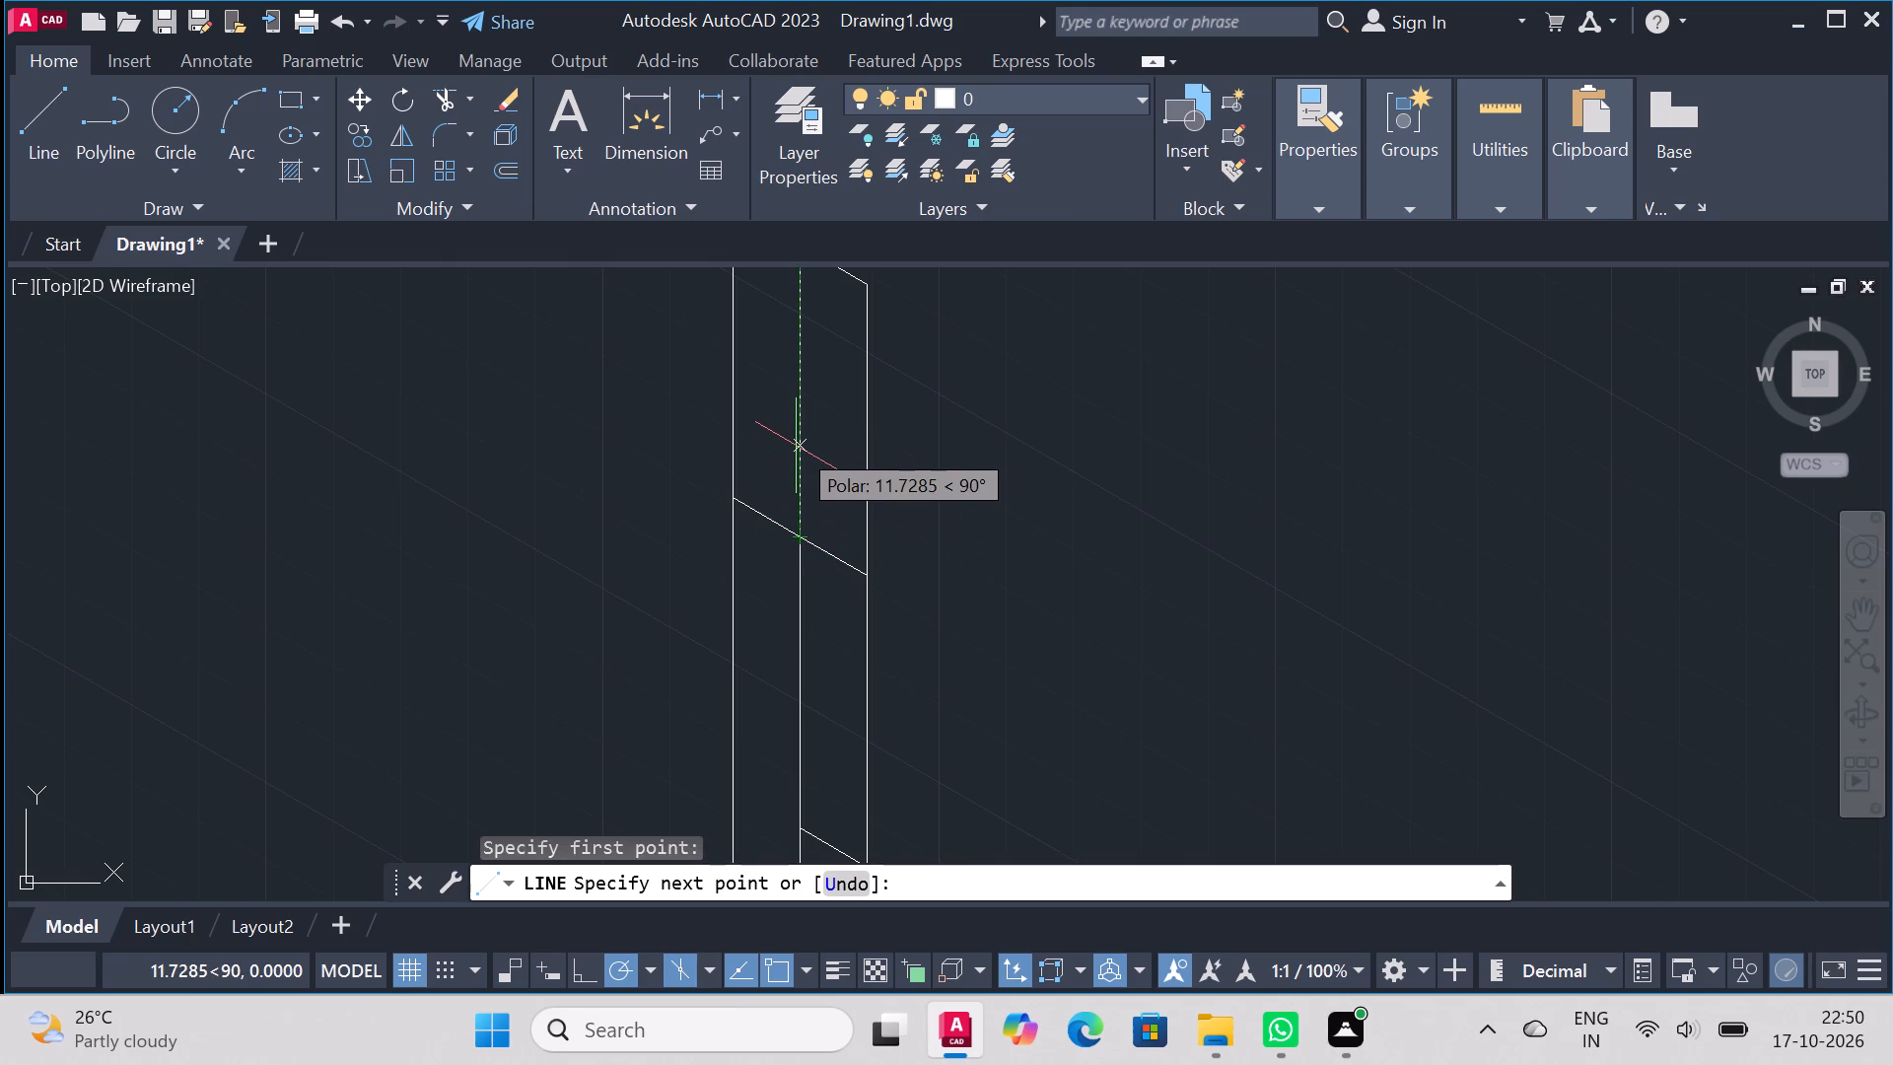
pyautogui.write('55')
pyautogui.press('/')
pyautogui.press('2')
pyautogui.press('Return')
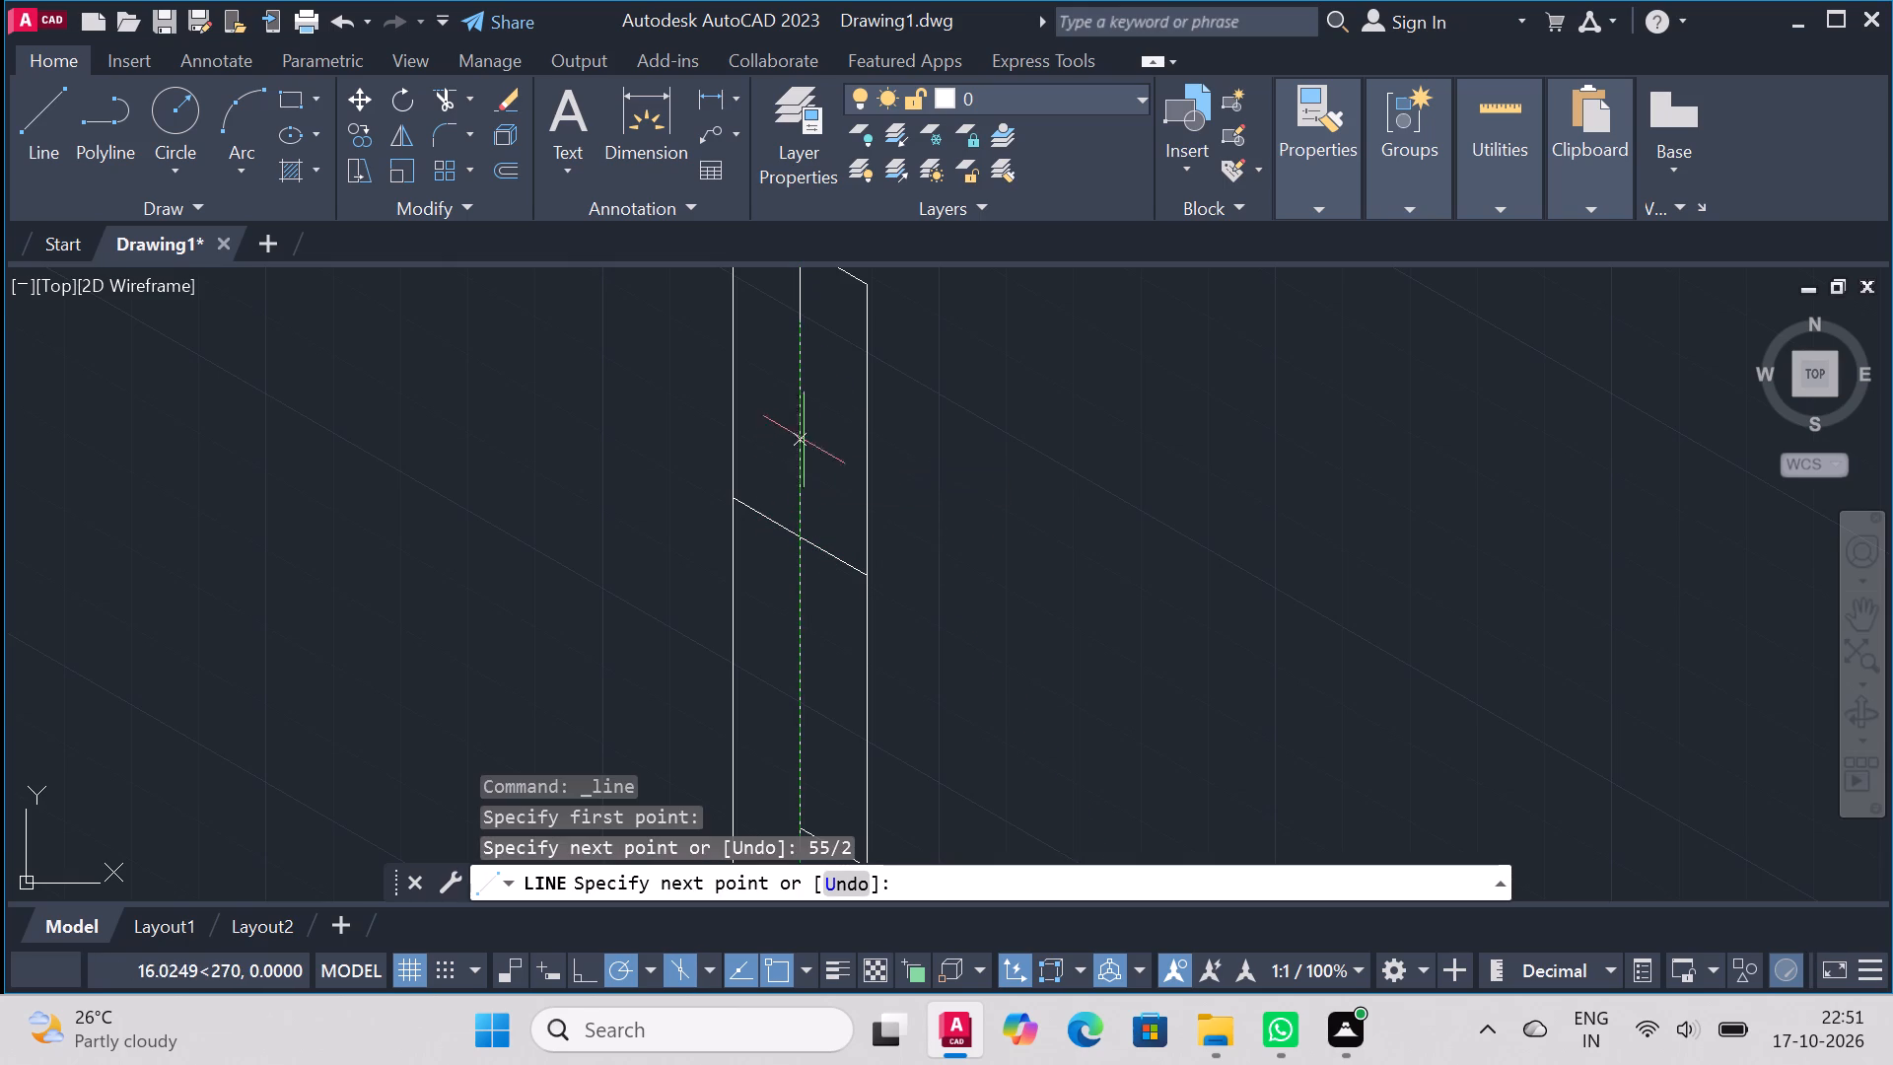
pyautogui.click(740, 287)
pyautogui.rightClick(740, 287)
pyautogui.click(813, 300)
pyautogui.scroll(-2, 1066, 249)
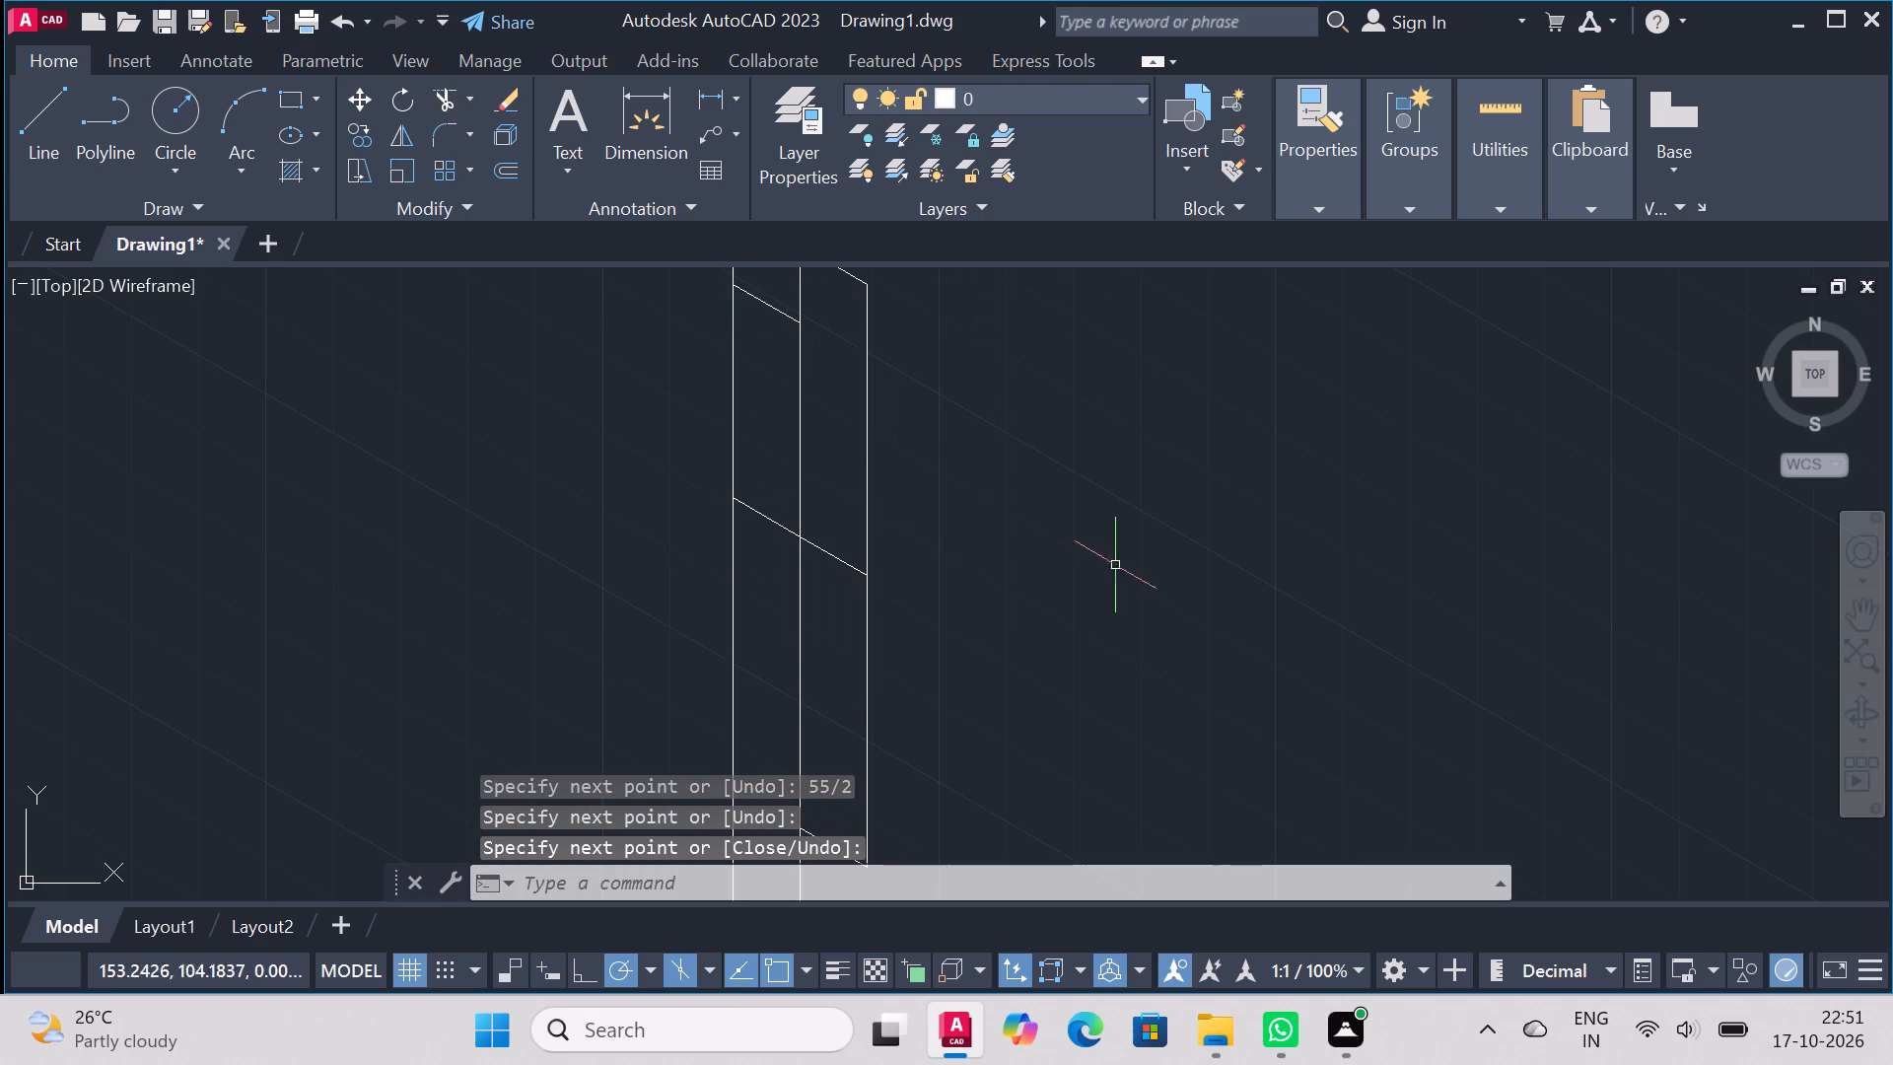
# Draw a line 55/2 down from the same intersection, ending at 150° on the upright strip's left edge.
pyautogui.rightClick(1293, 324)
pyautogui.click(1385, 348)
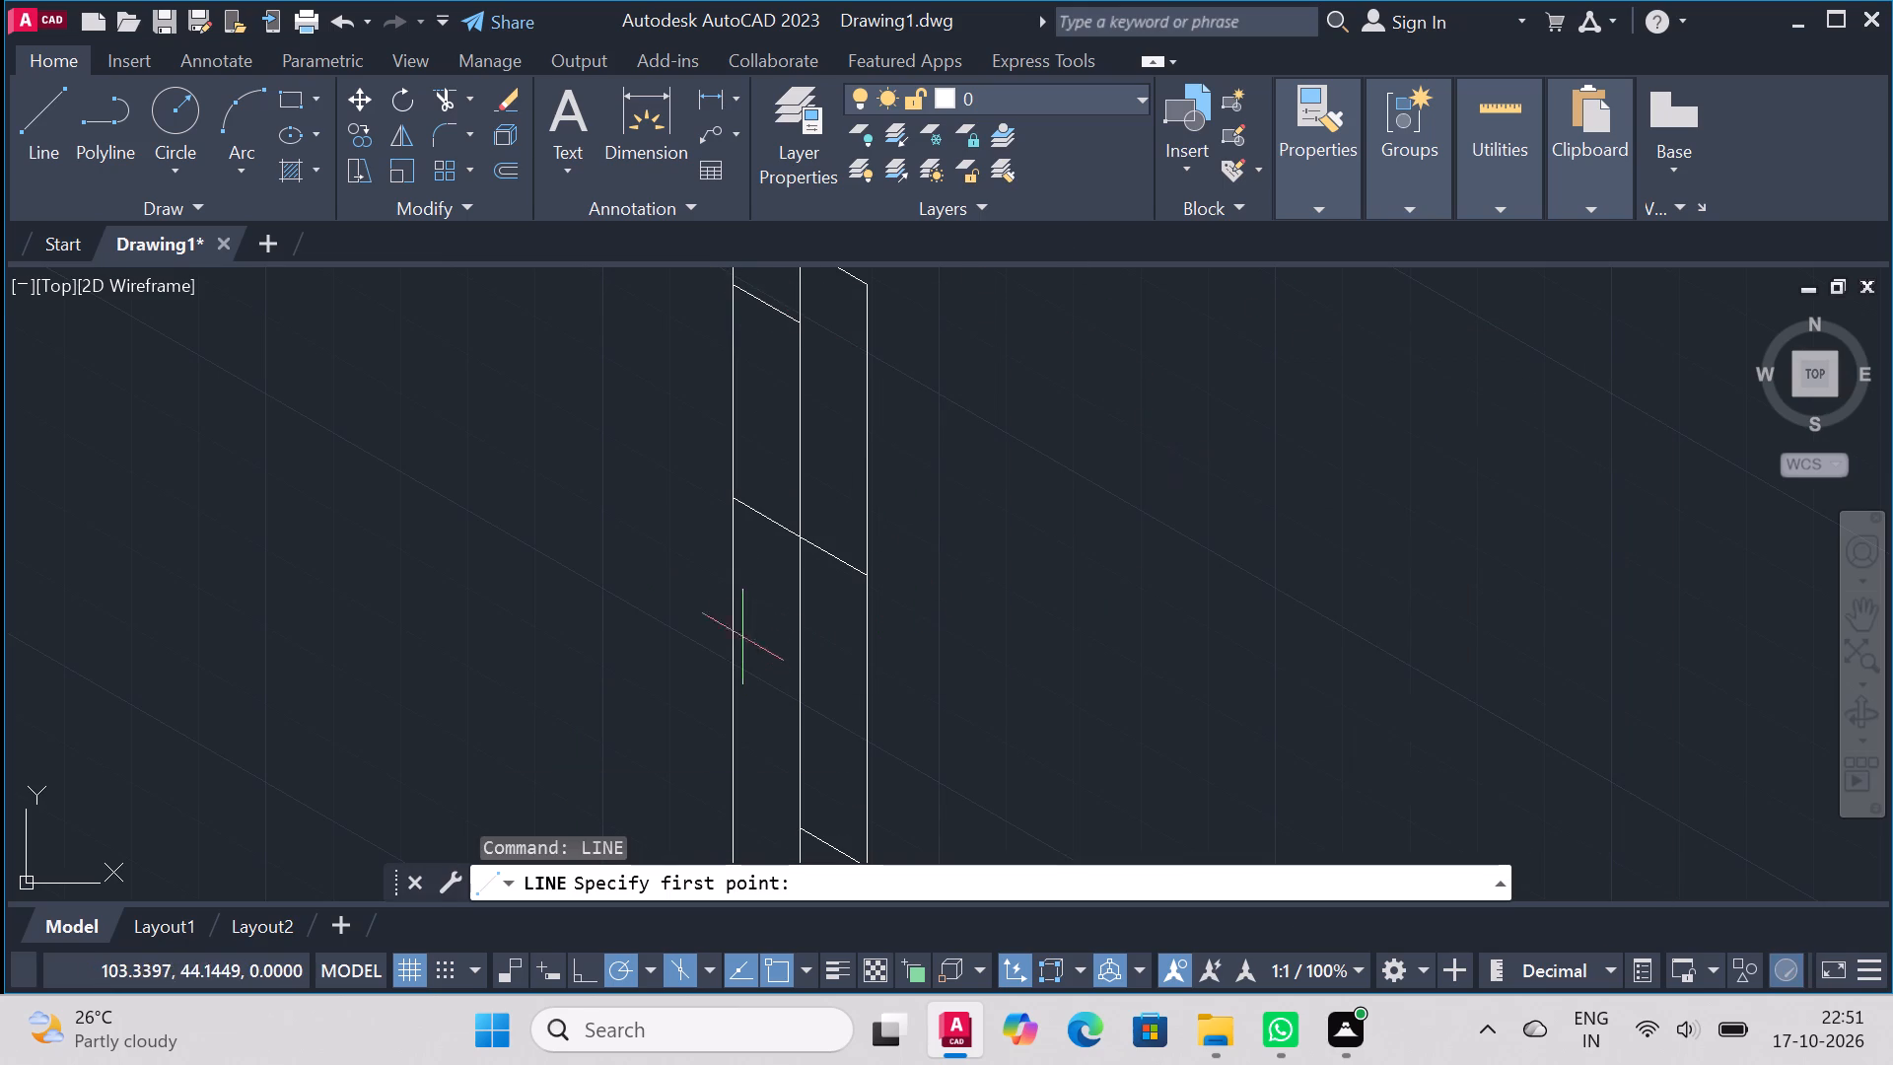
pyautogui.click(804, 539)
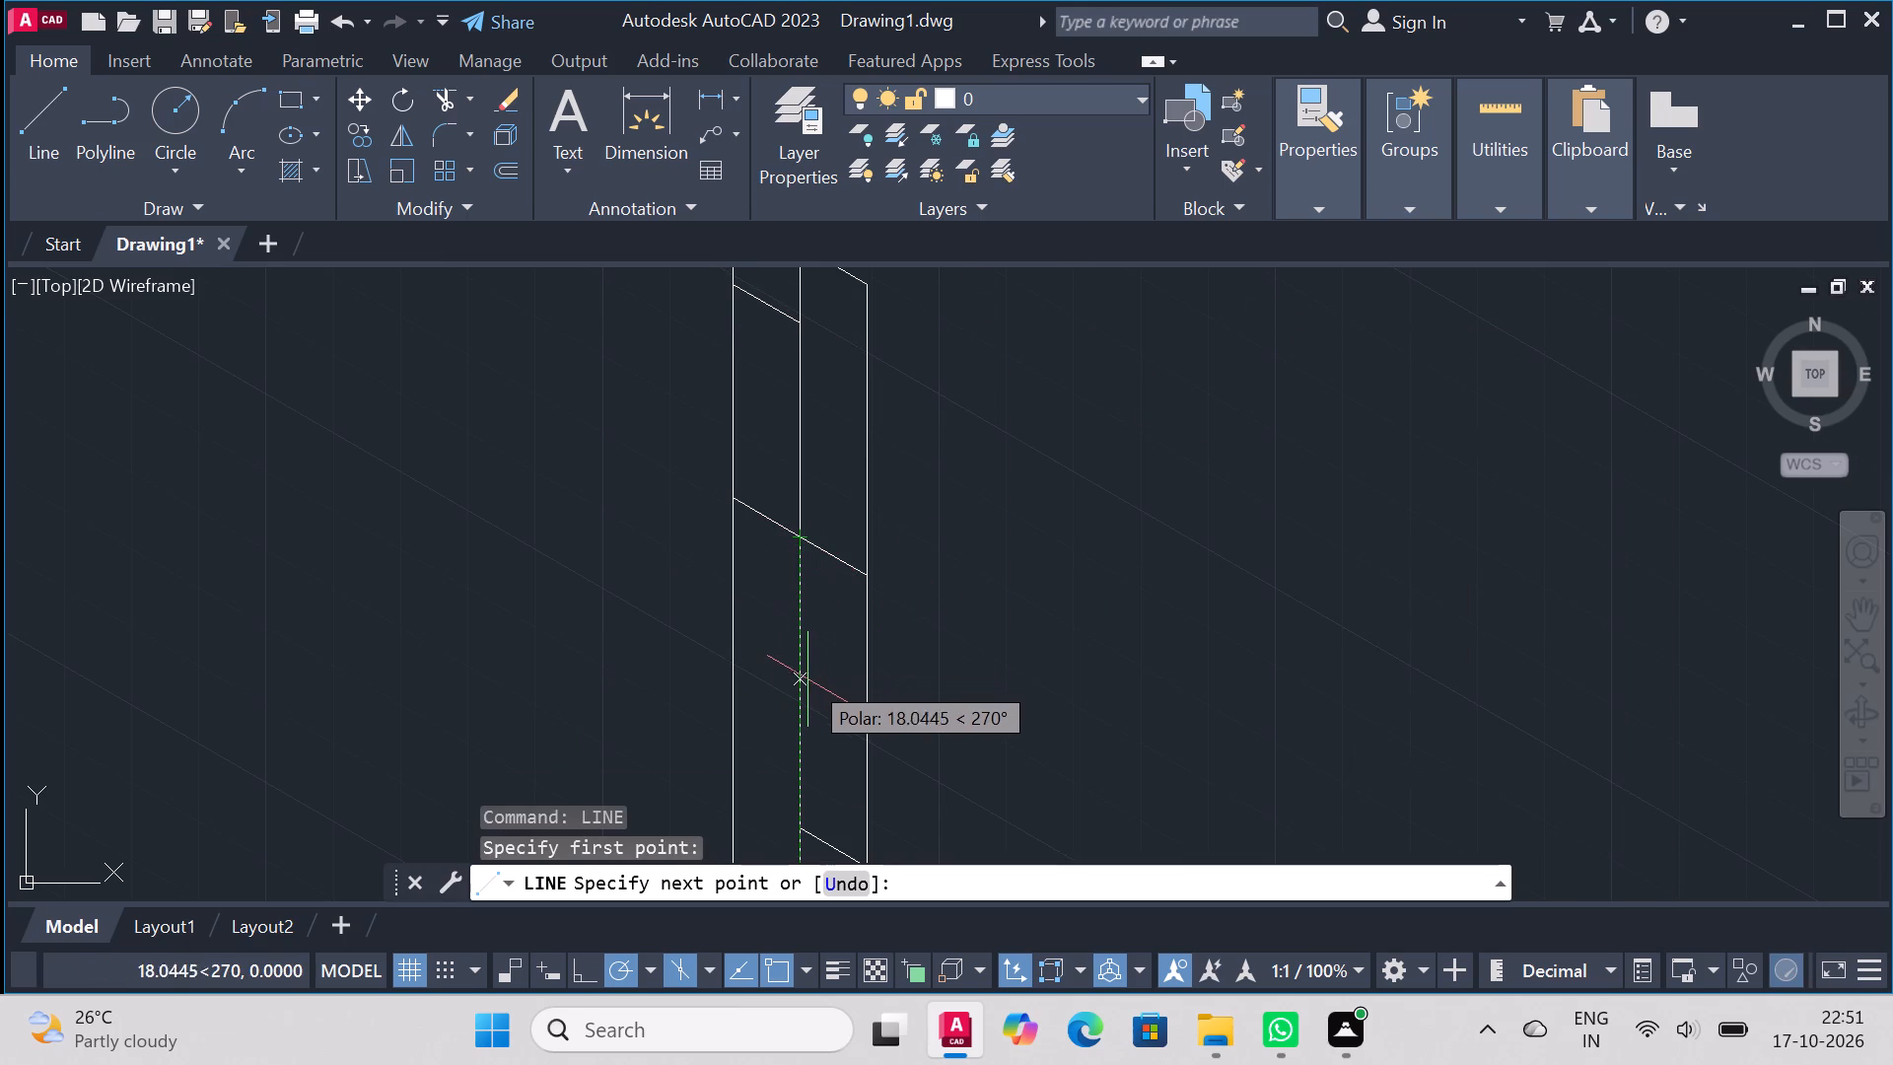
pyautogui.write('55')
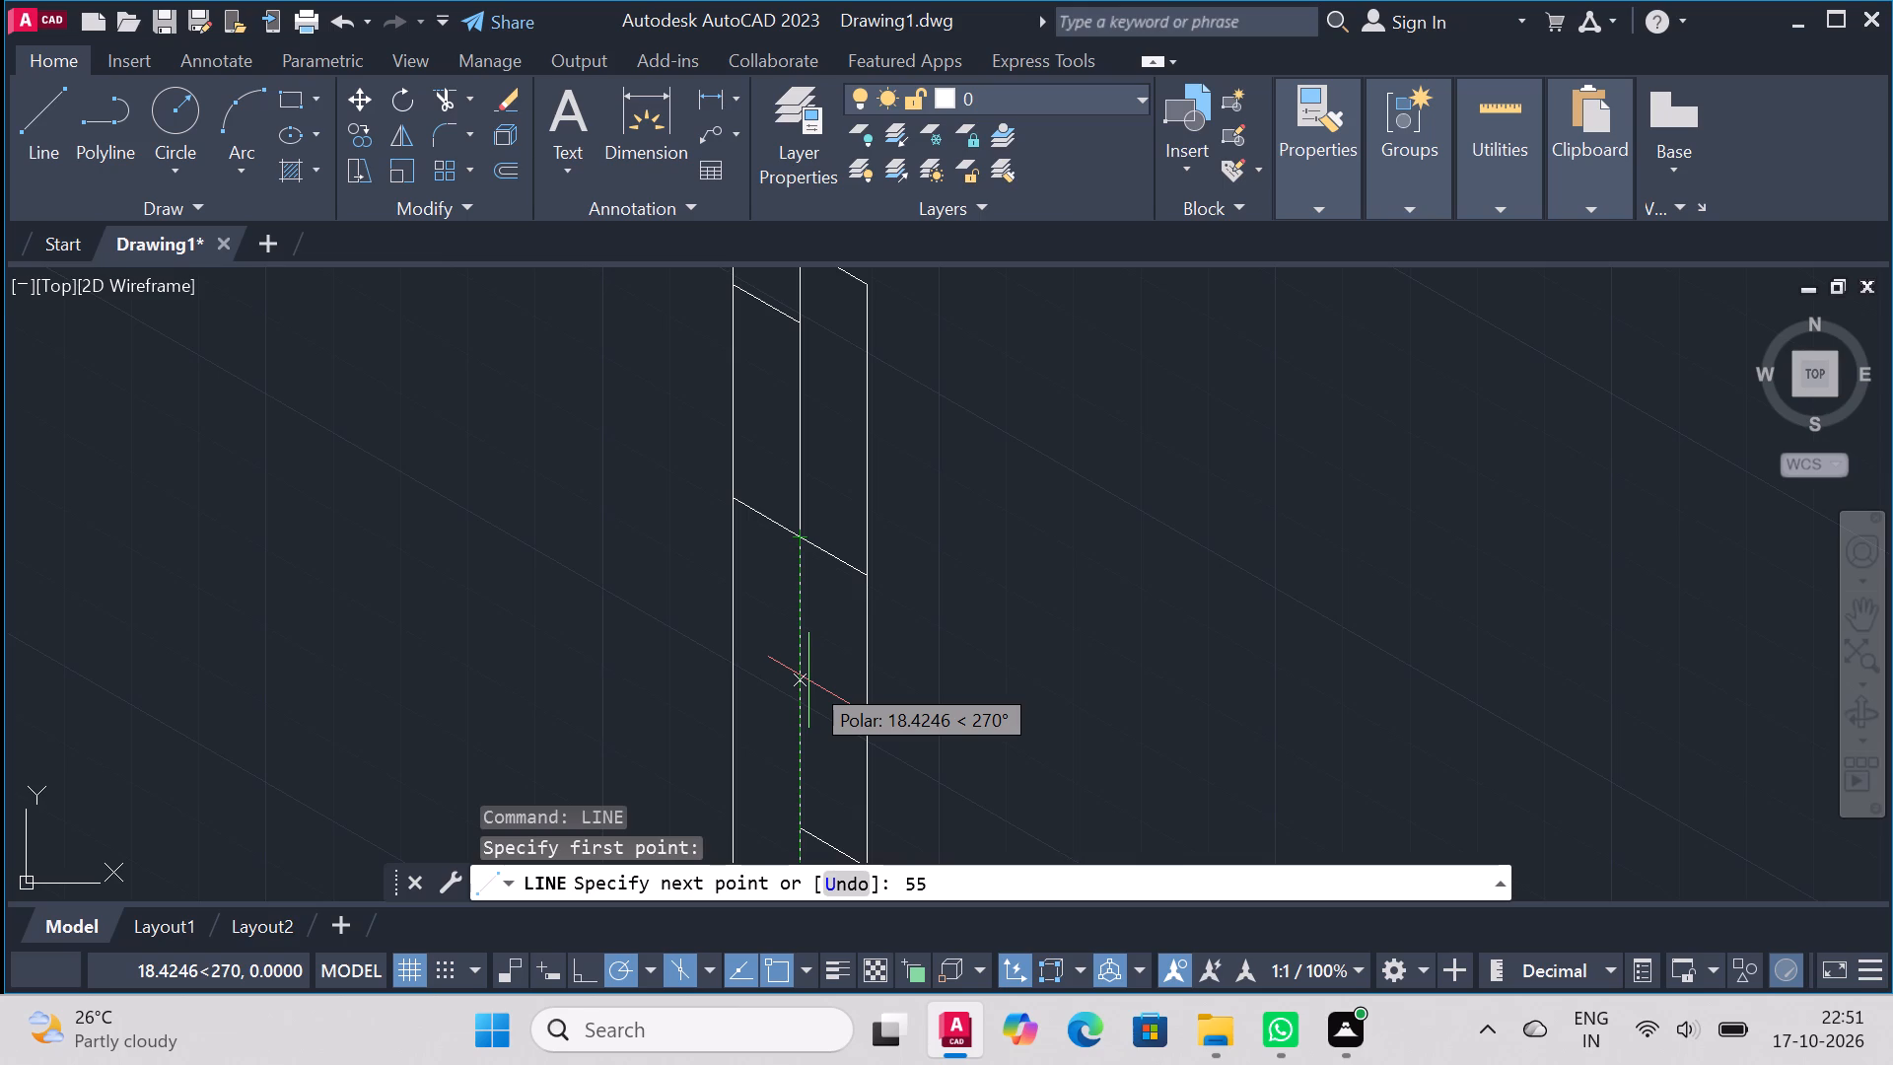
pyautogui.write('/2')
pyautogui.press('Return')
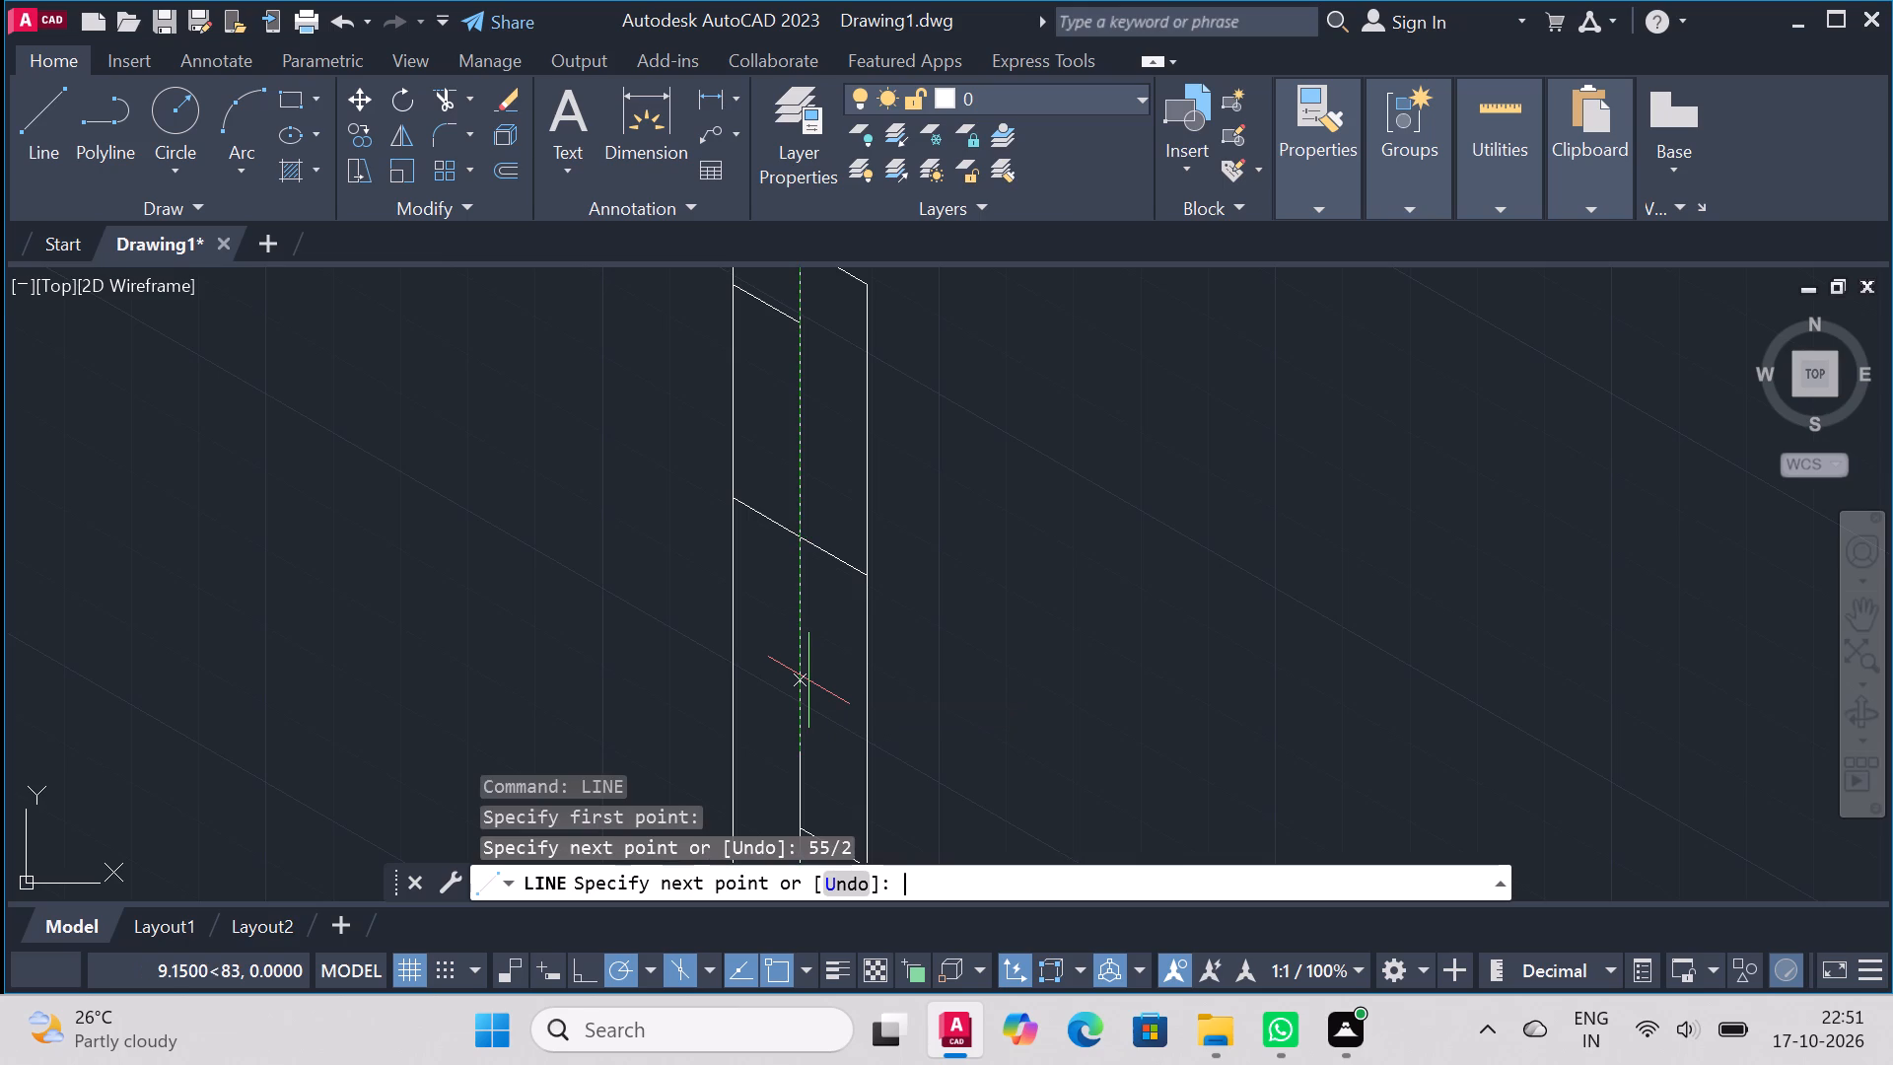
pyautogui.click(742, 724)
pyautogui.rightClick(742, 724)
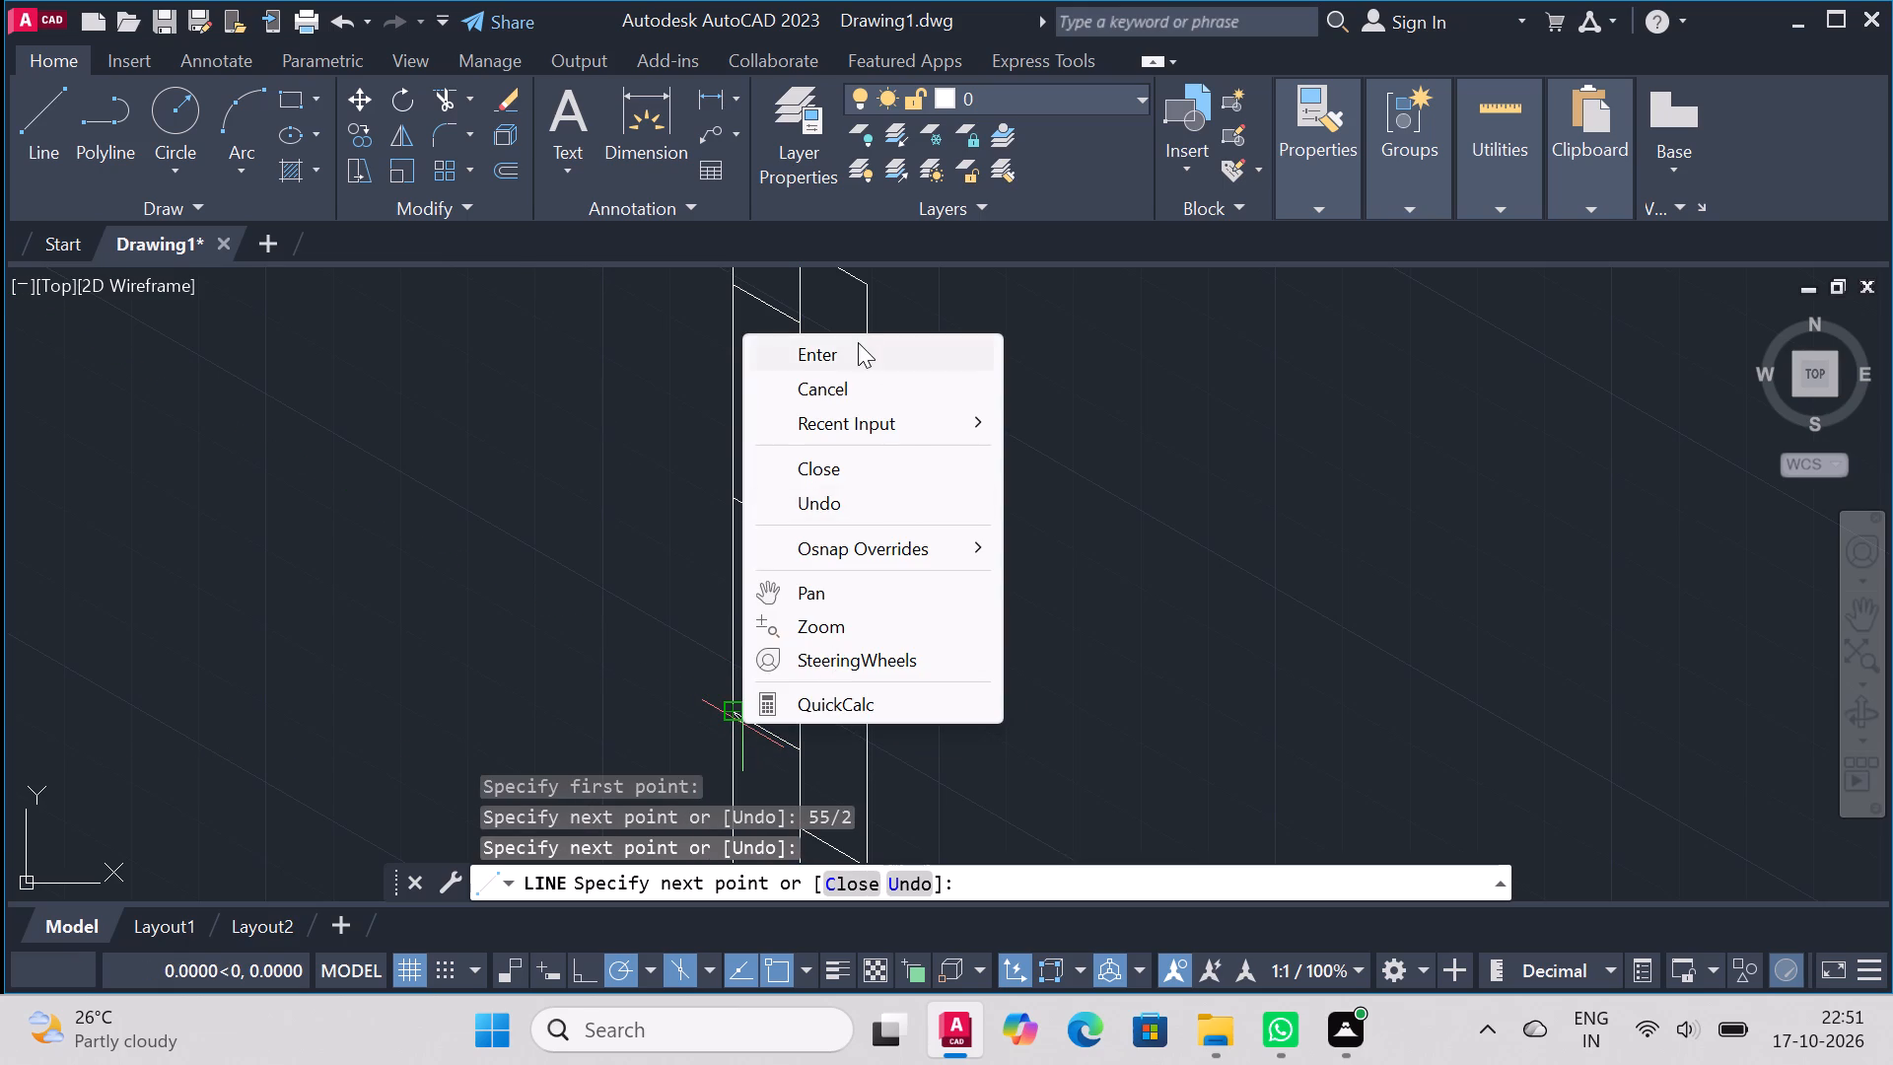
pyautogui.click(858, 342)
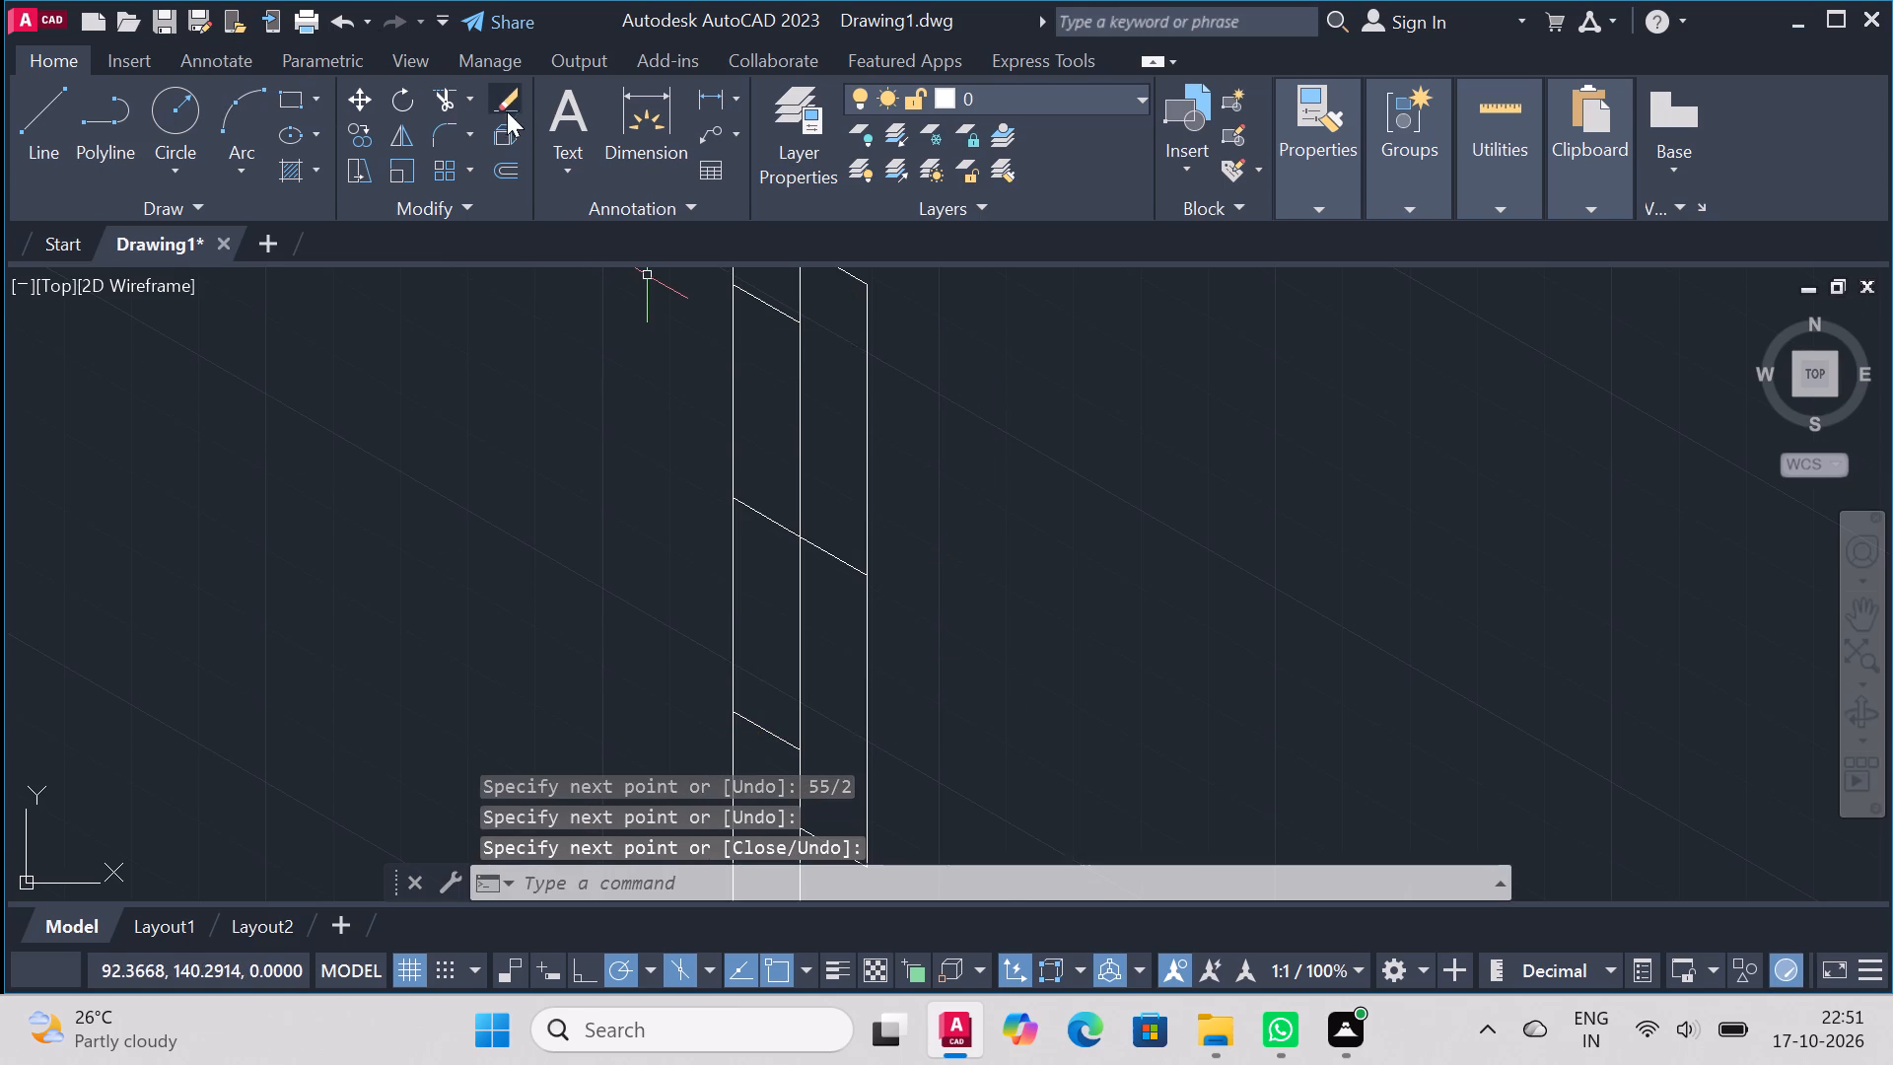
# Trim the upright strip's left edge between the two short notch lines and its right edge inside the offset section.
pyautogui.click(436, 96)
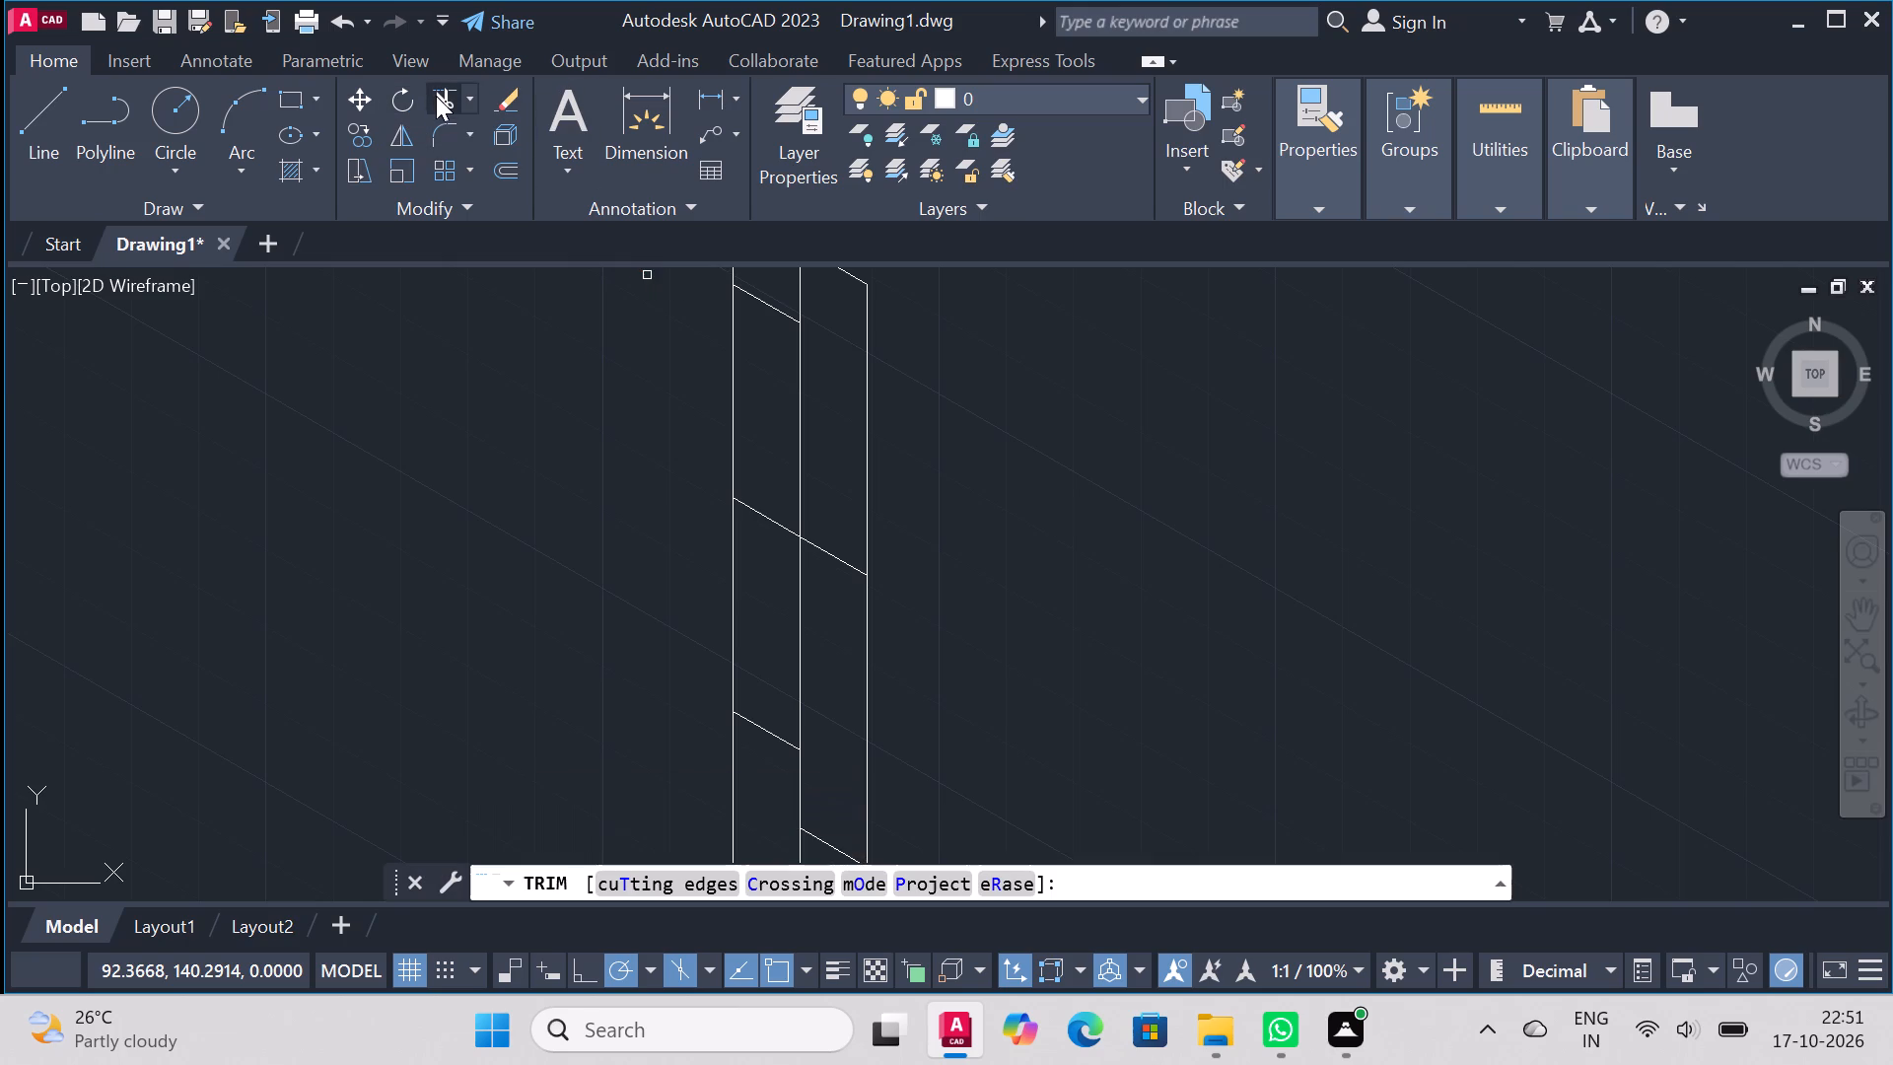
pyautogui.click(735, 603)
pyautogui.scroll(-2, 845, 586)
pyautogui.scroll(2, 914, 703)
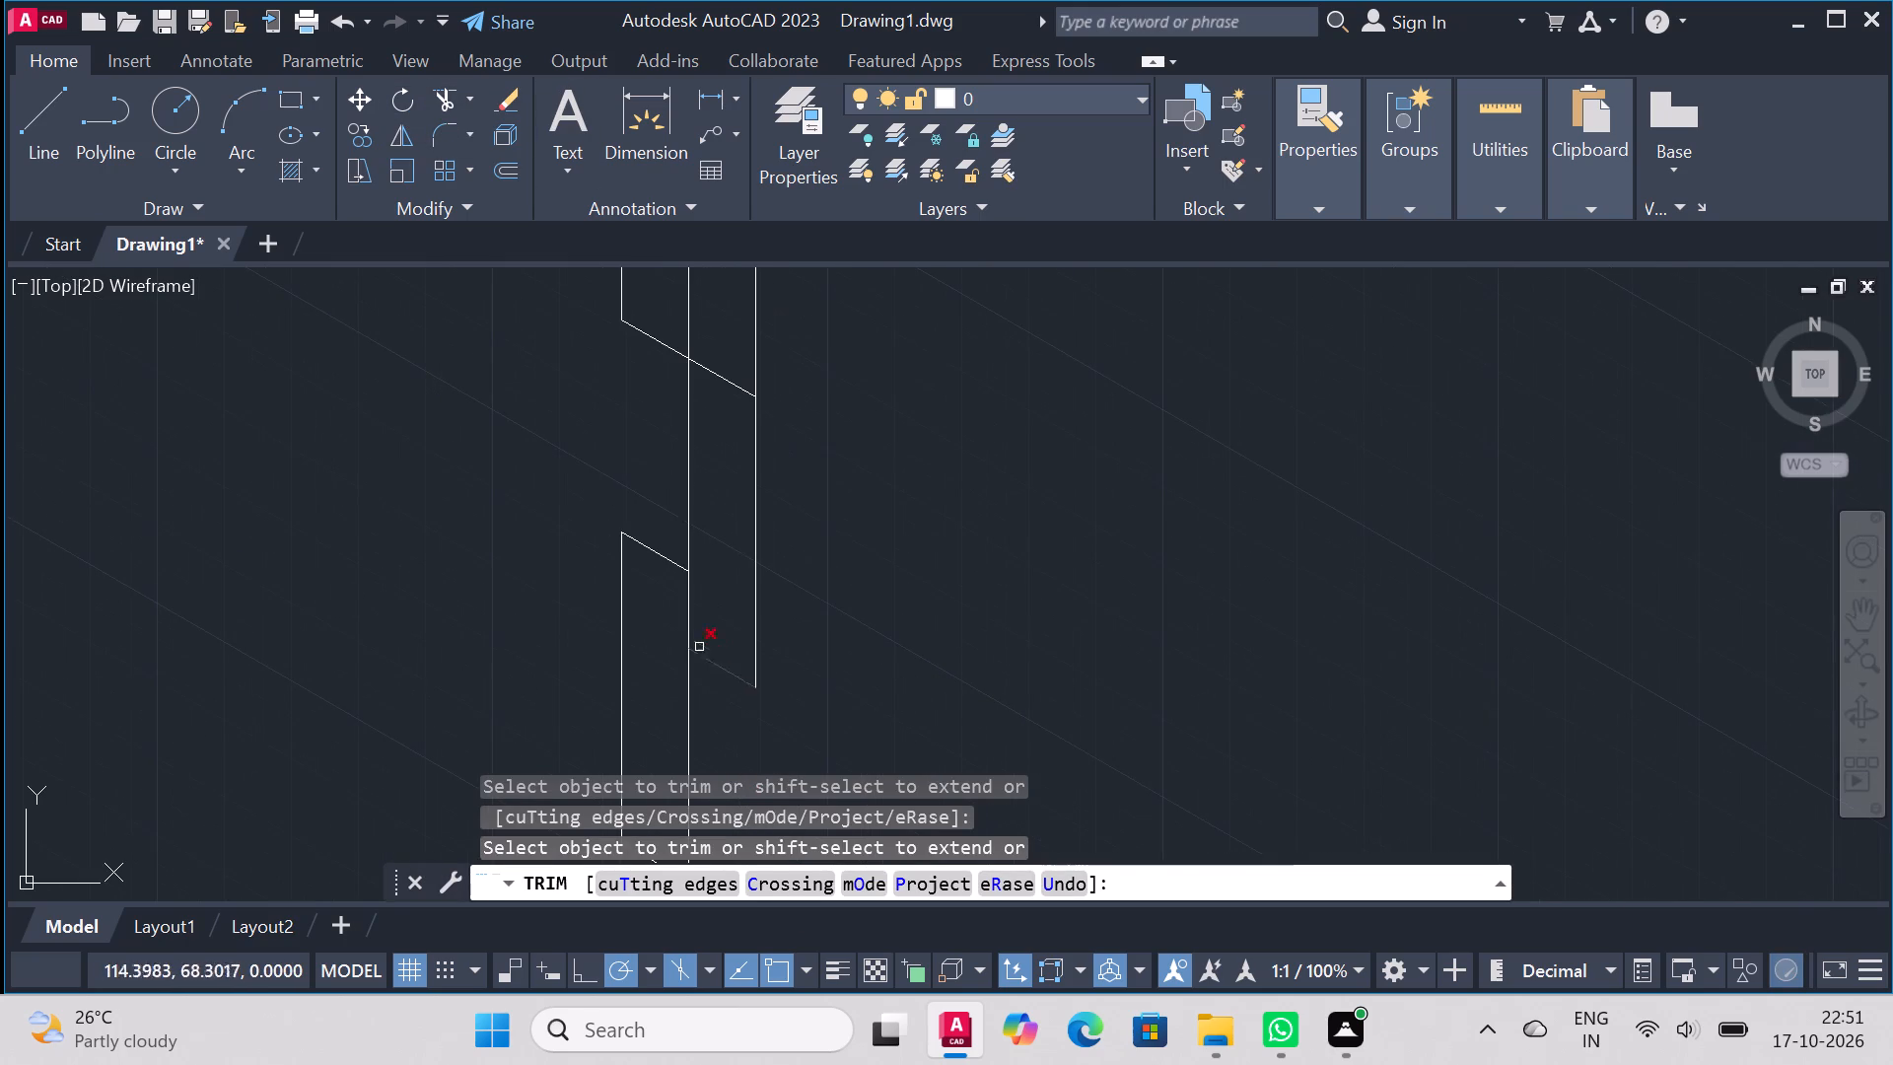
pyautogui.click(688, 609)
pyautogui.click(688, 609)
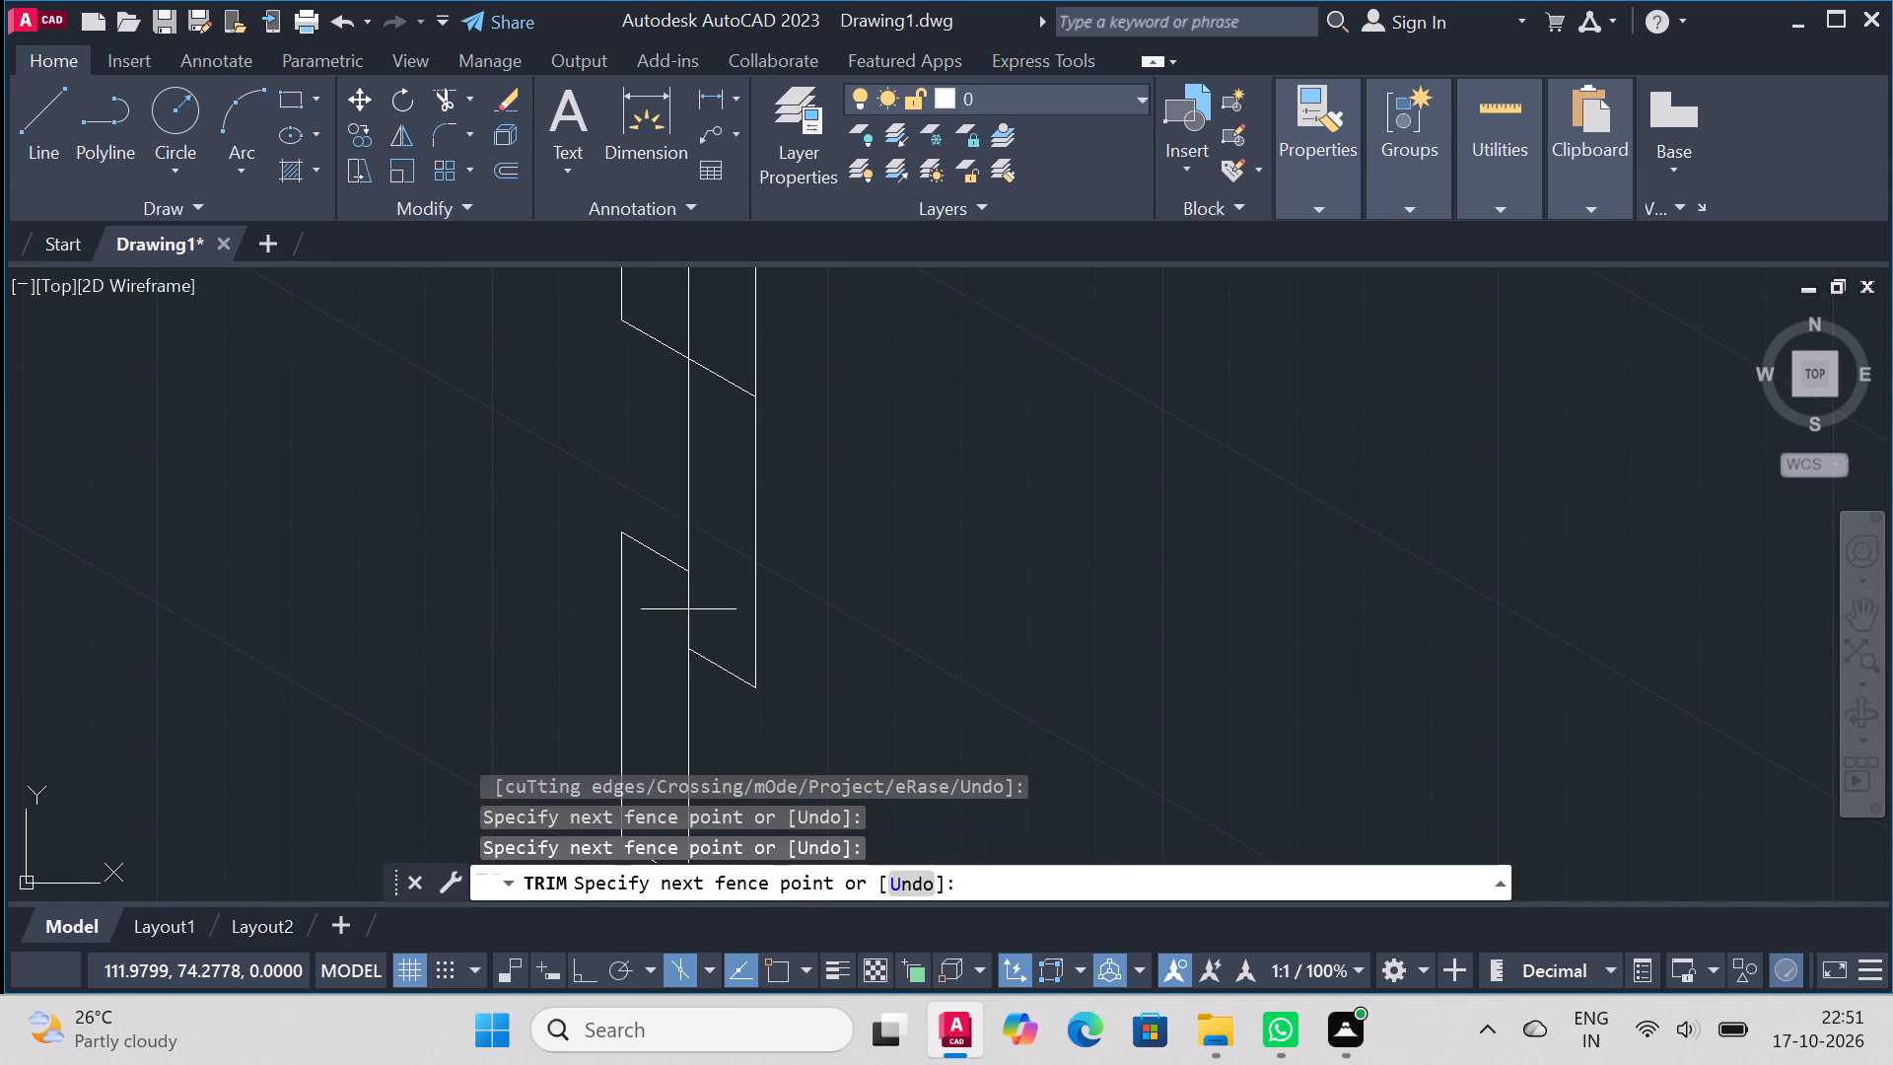
pyautogui.click(719, 587)
pyautogui.scroll(-3, 715, 561)
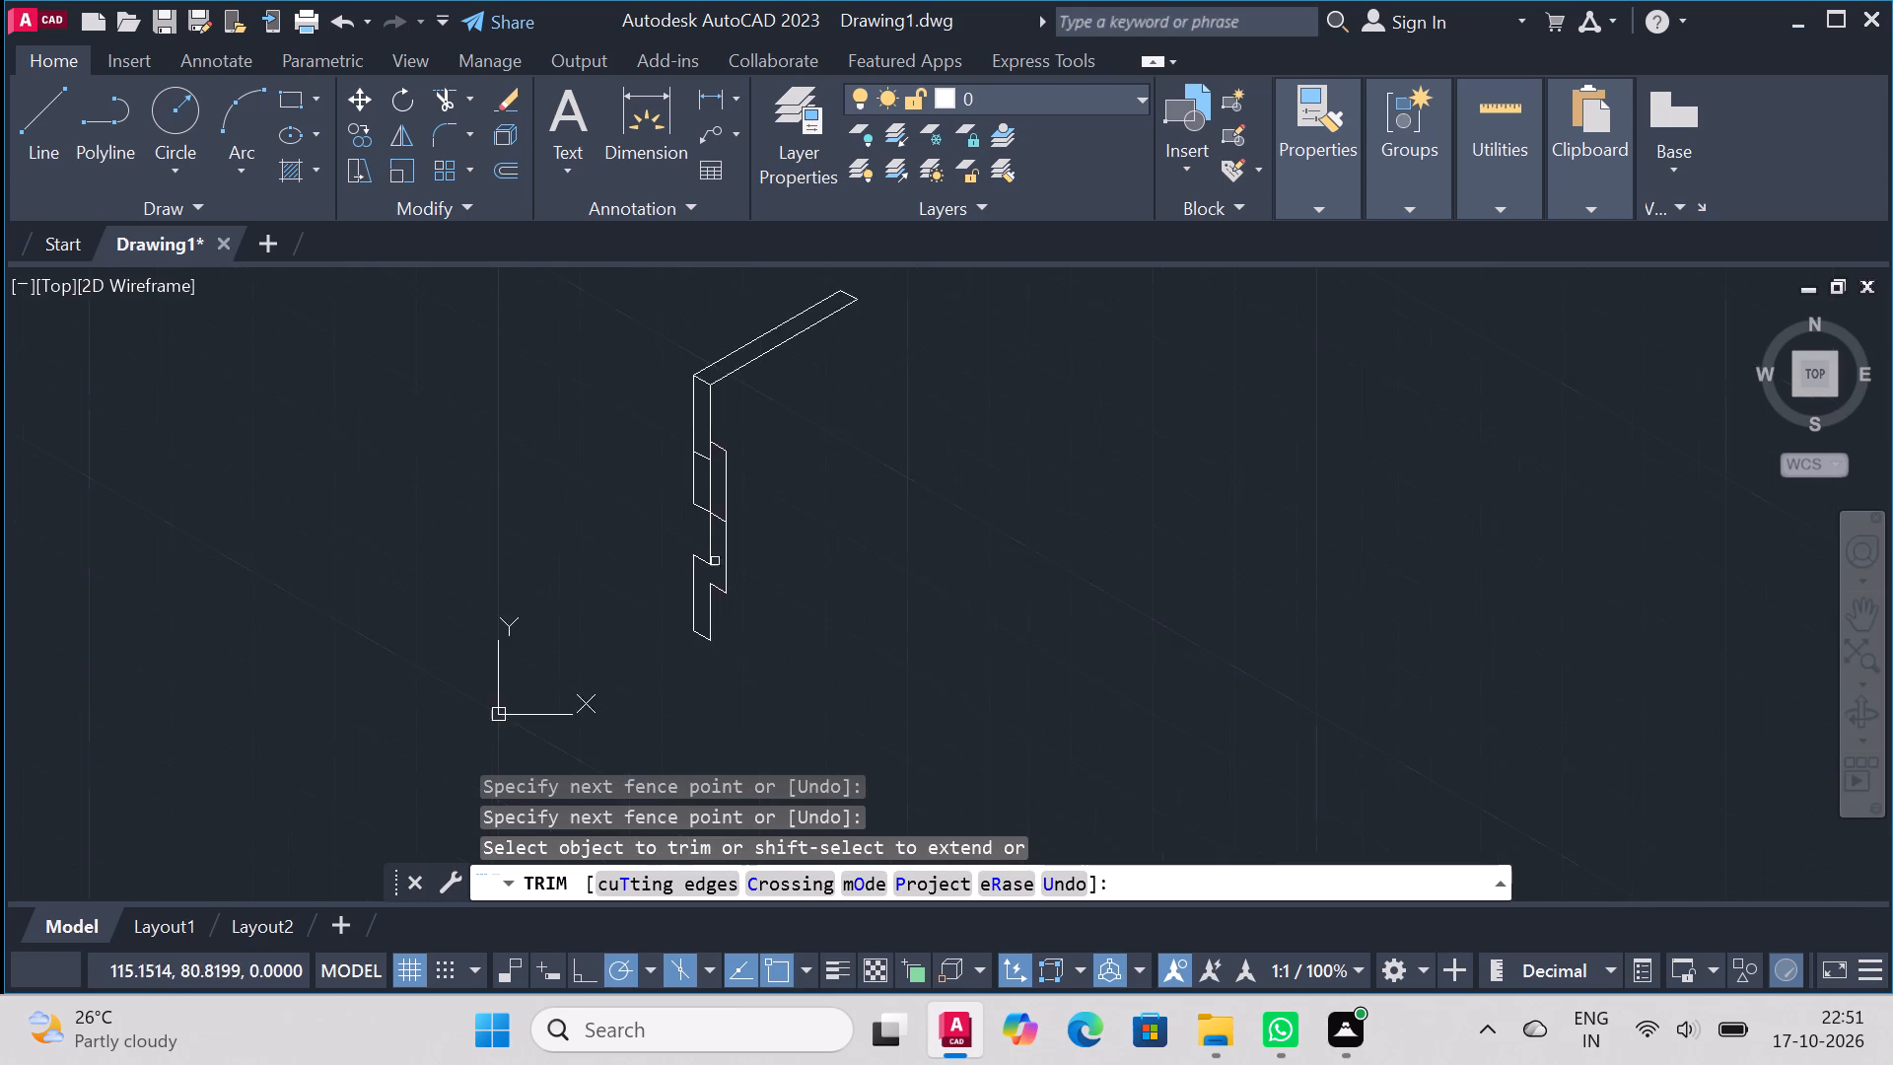
pyautogui.scroll(2, 715, 421)
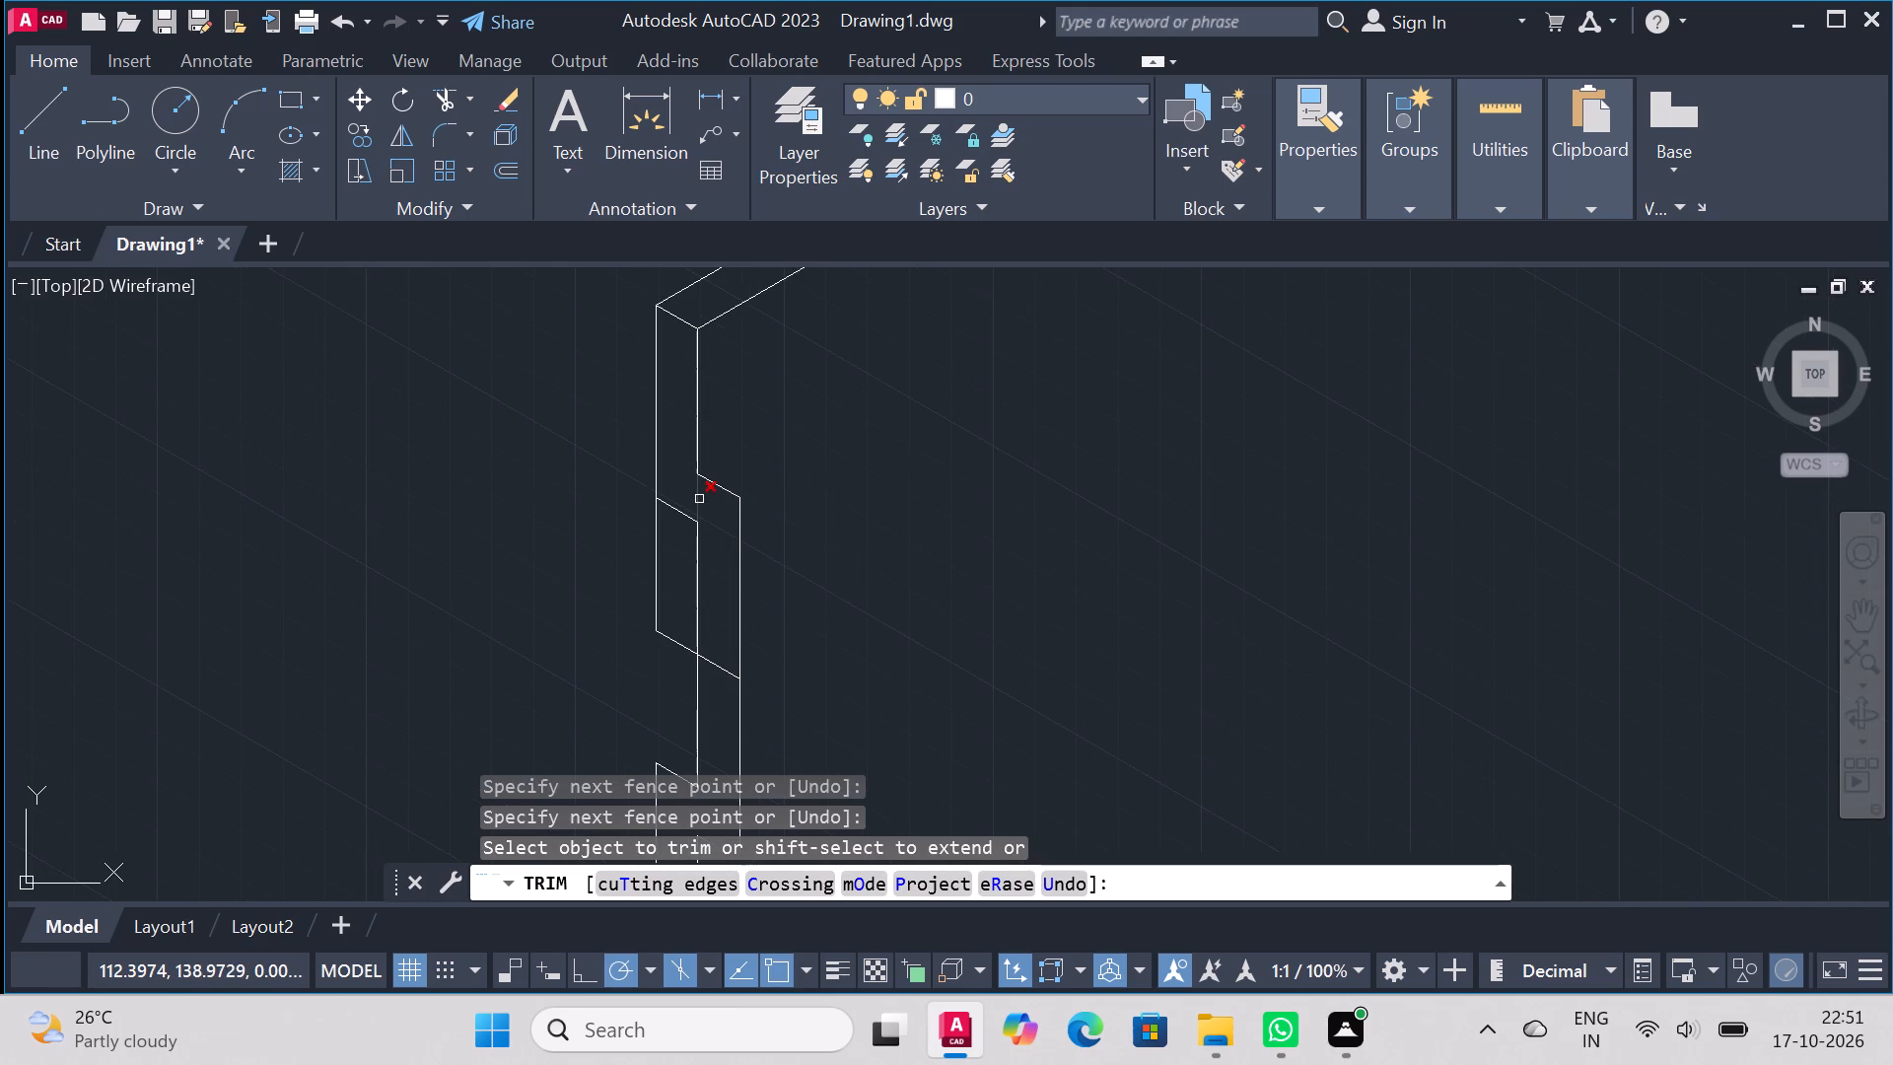
pyautogui.click(699, 498)
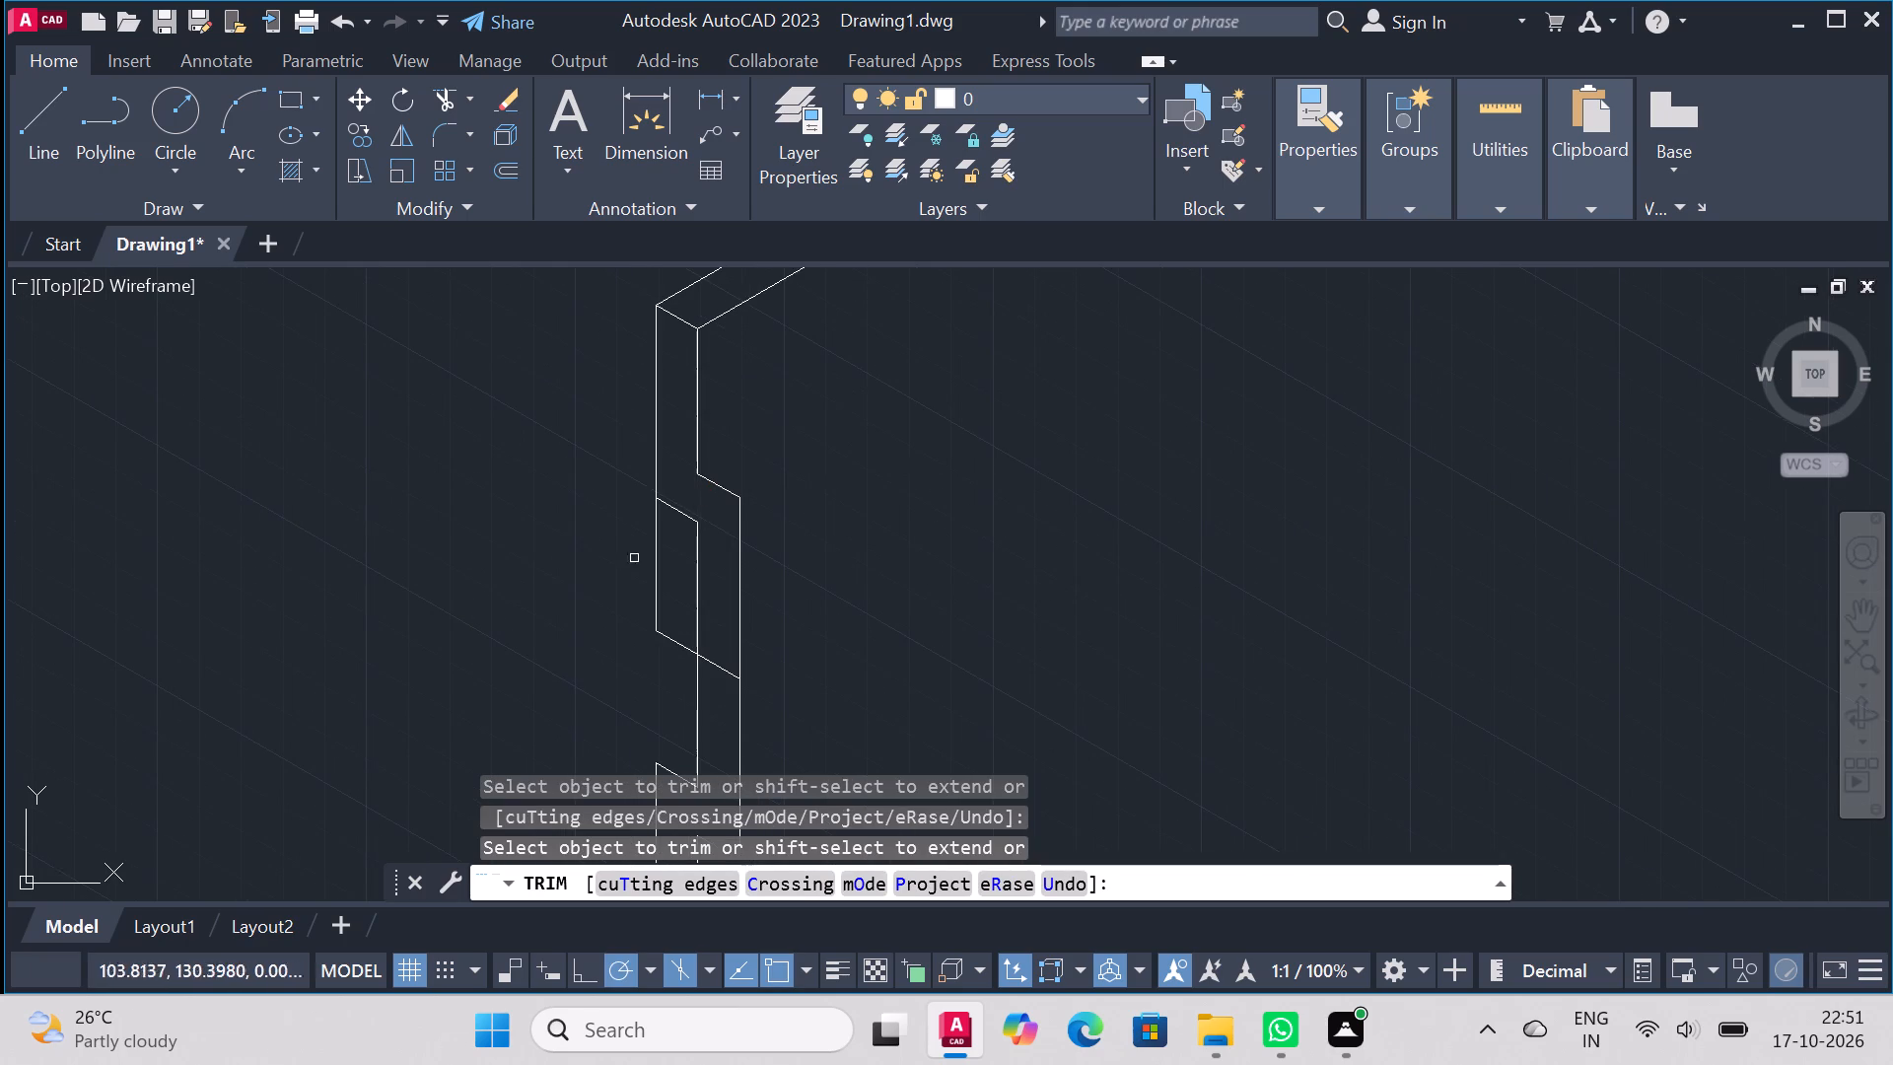
pyautogui.click(659, 543)
pyautogui.click(658, 551)
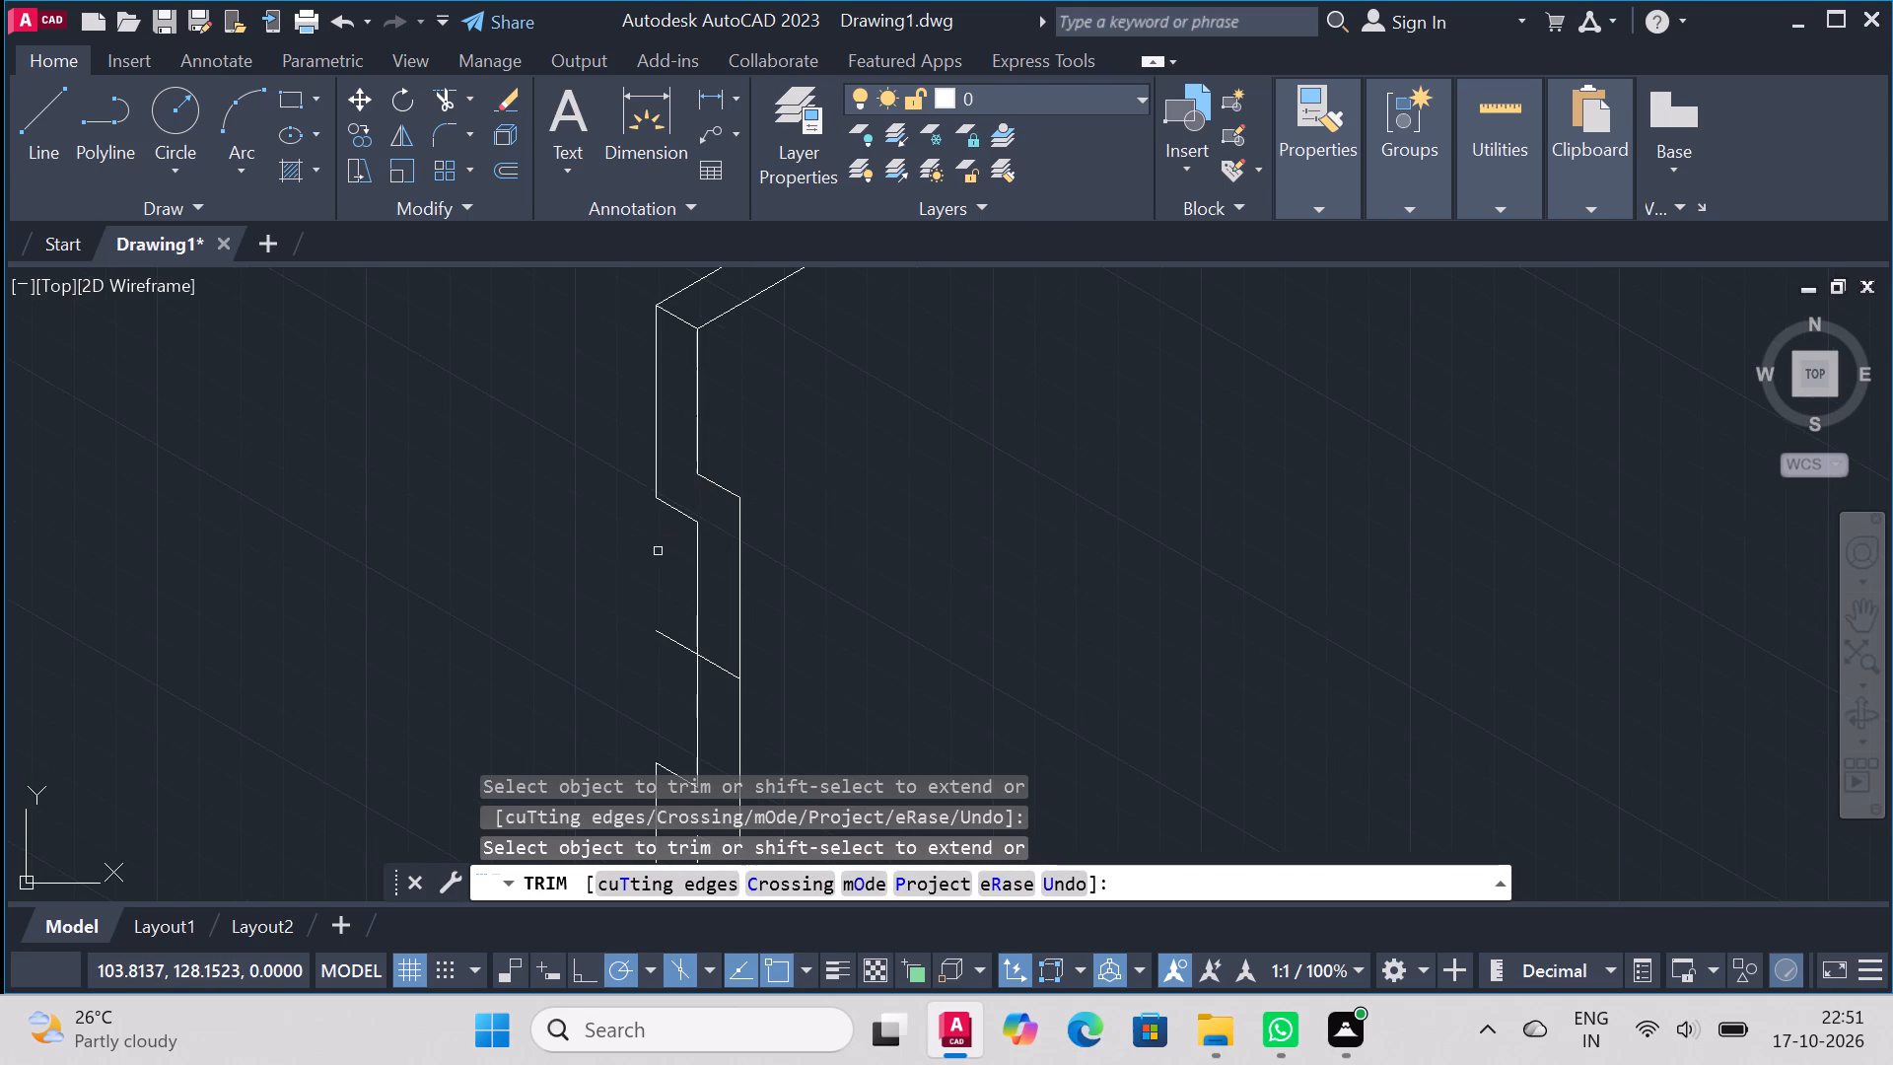
# Trim away both parts of the cross line through the middle of the offset section.
pyautogui.click(672, 640)
pyautogui.click(715, 663)
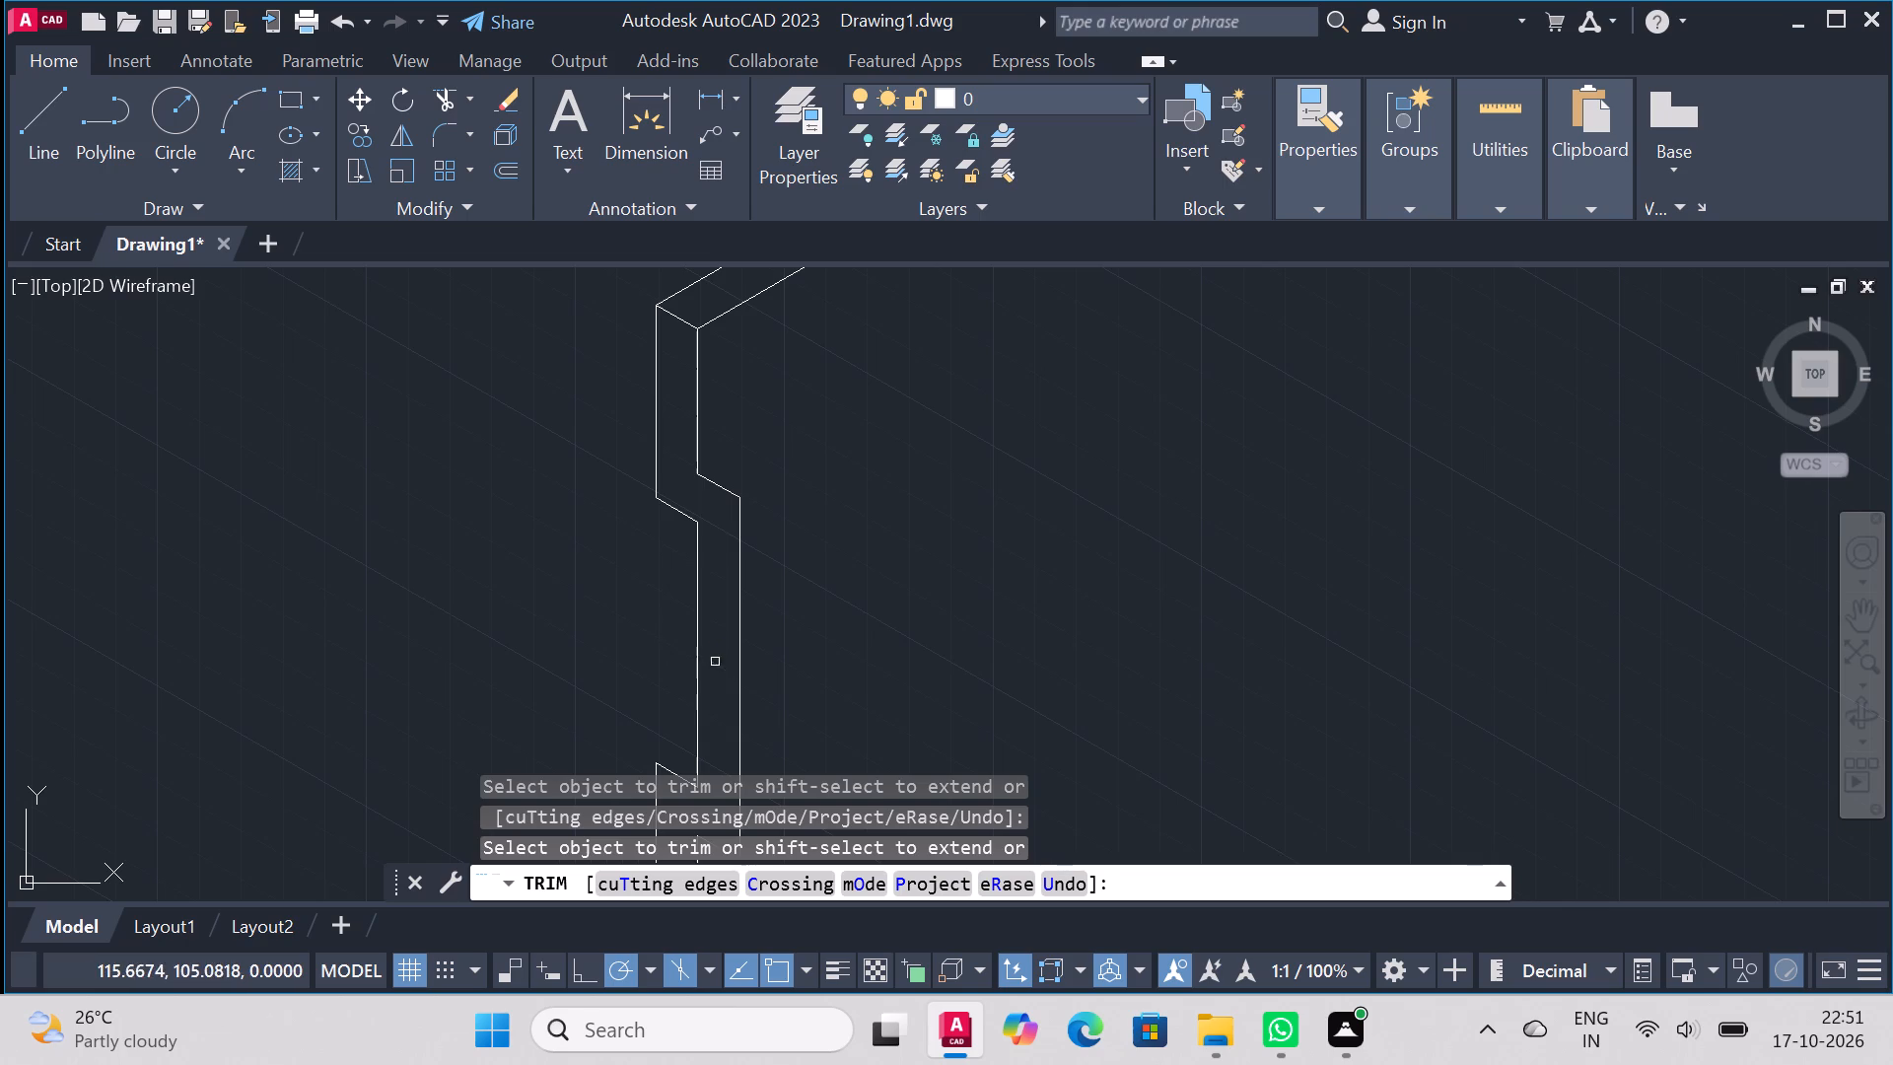
# Draw a 37-unit line at 30° from the offset section's top outer corner, ending with a vertical up to the arm's lower edge.
pyautogui.scroll(-3, 849, 536)
pyautogui.scroll(1, 850, 577)
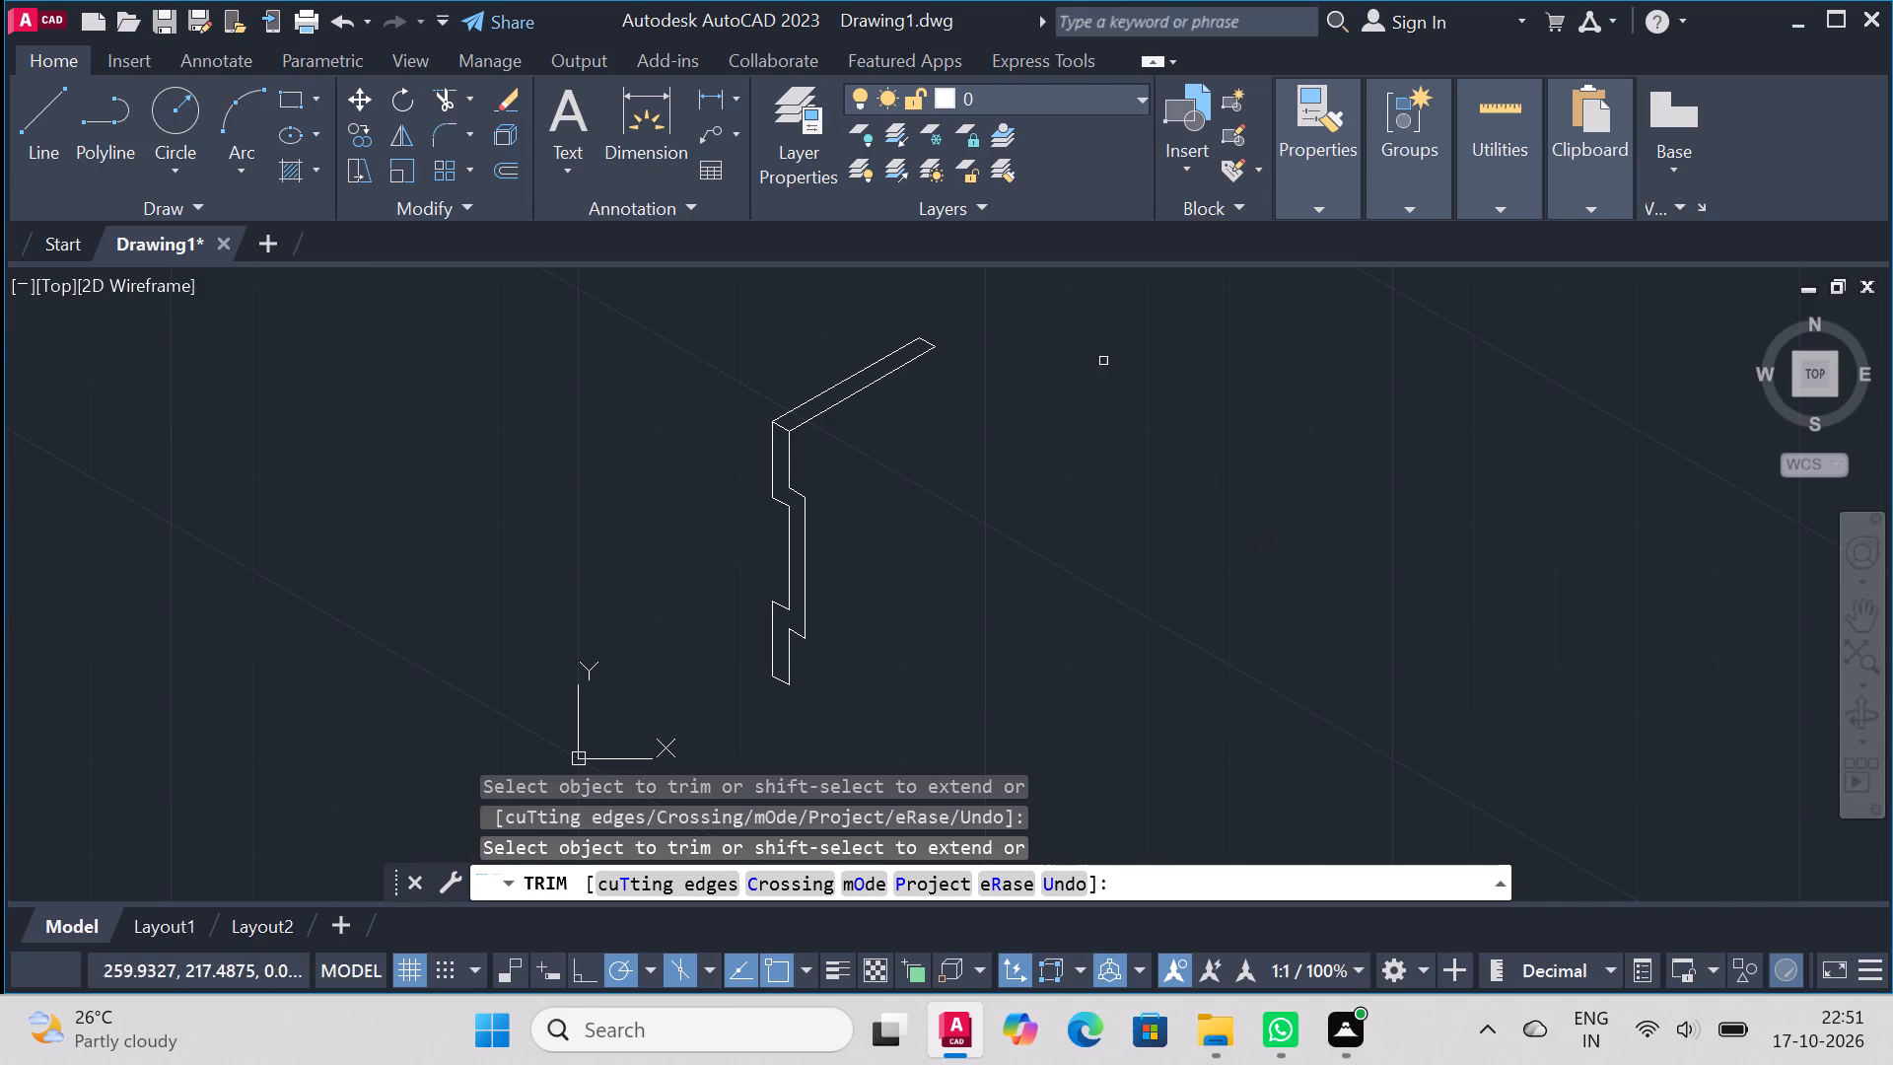
pyautogui.click(21, 114)
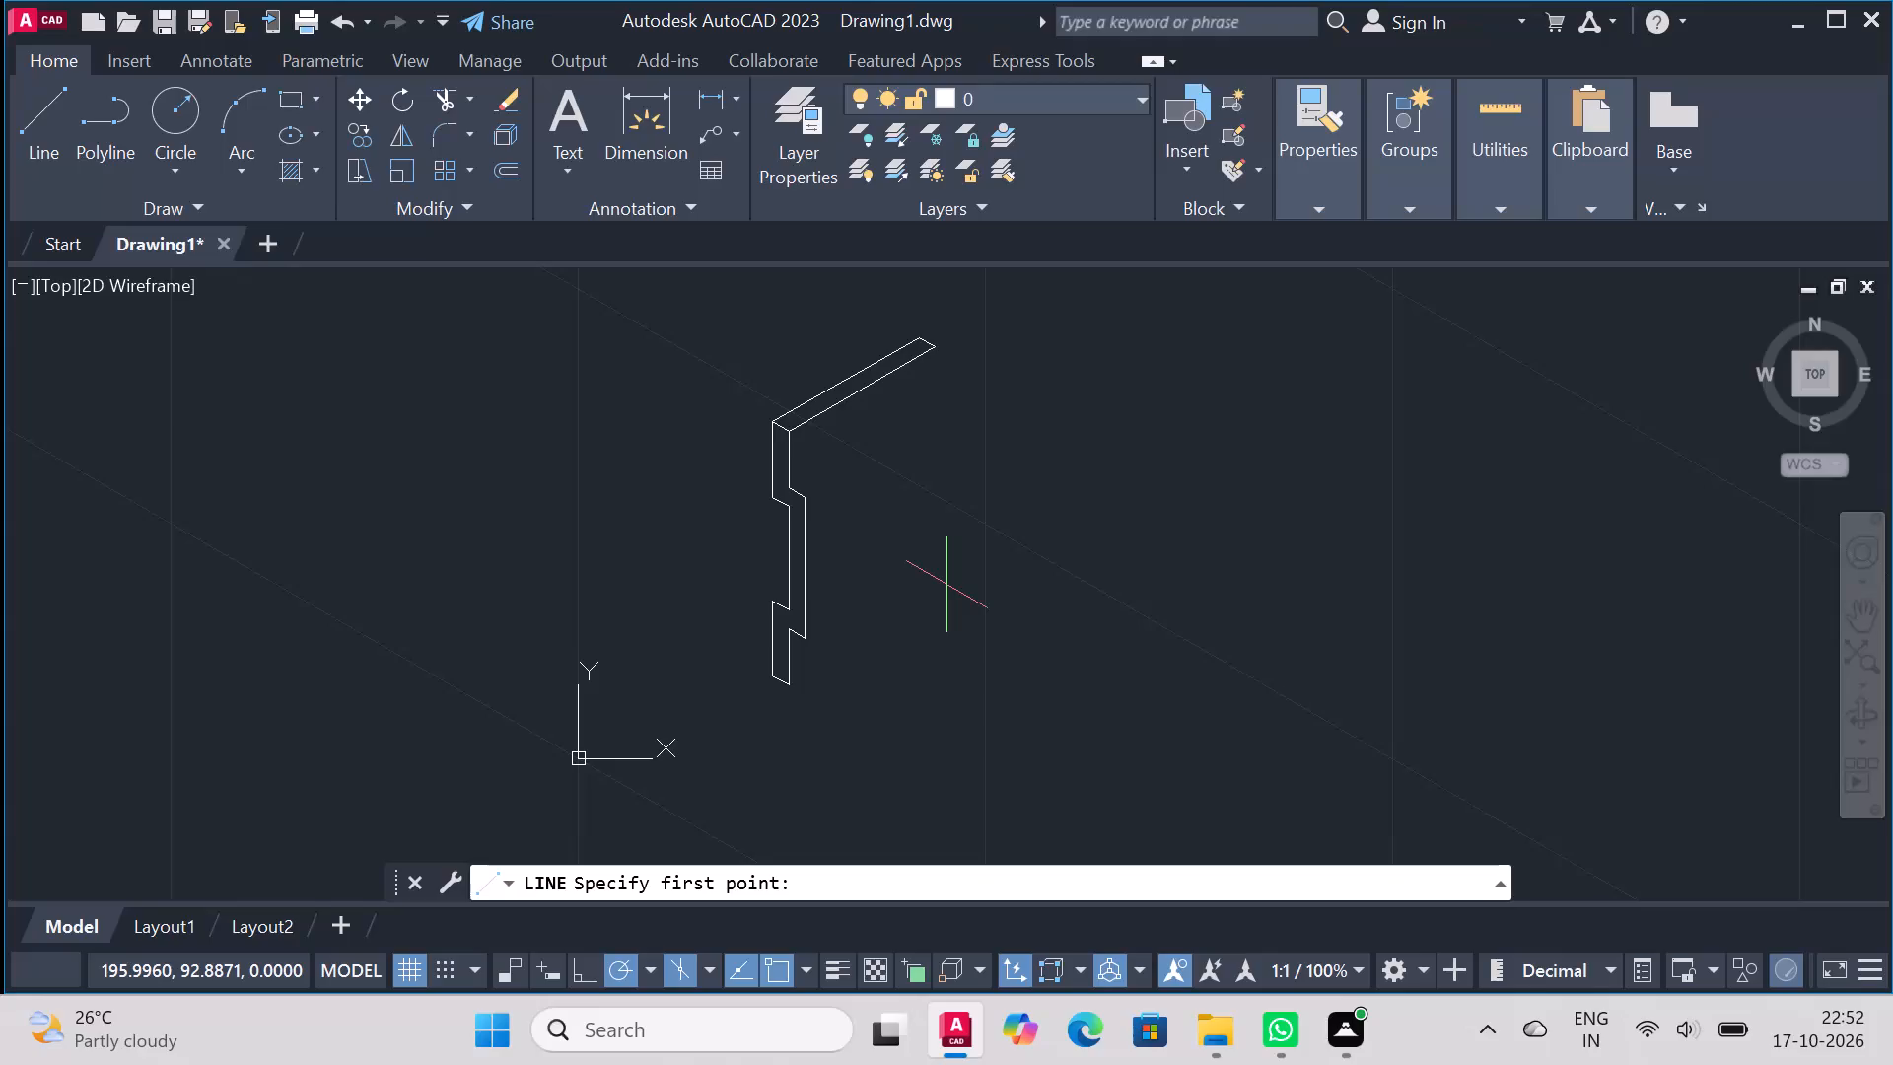
pyautogui.click(63, 127)
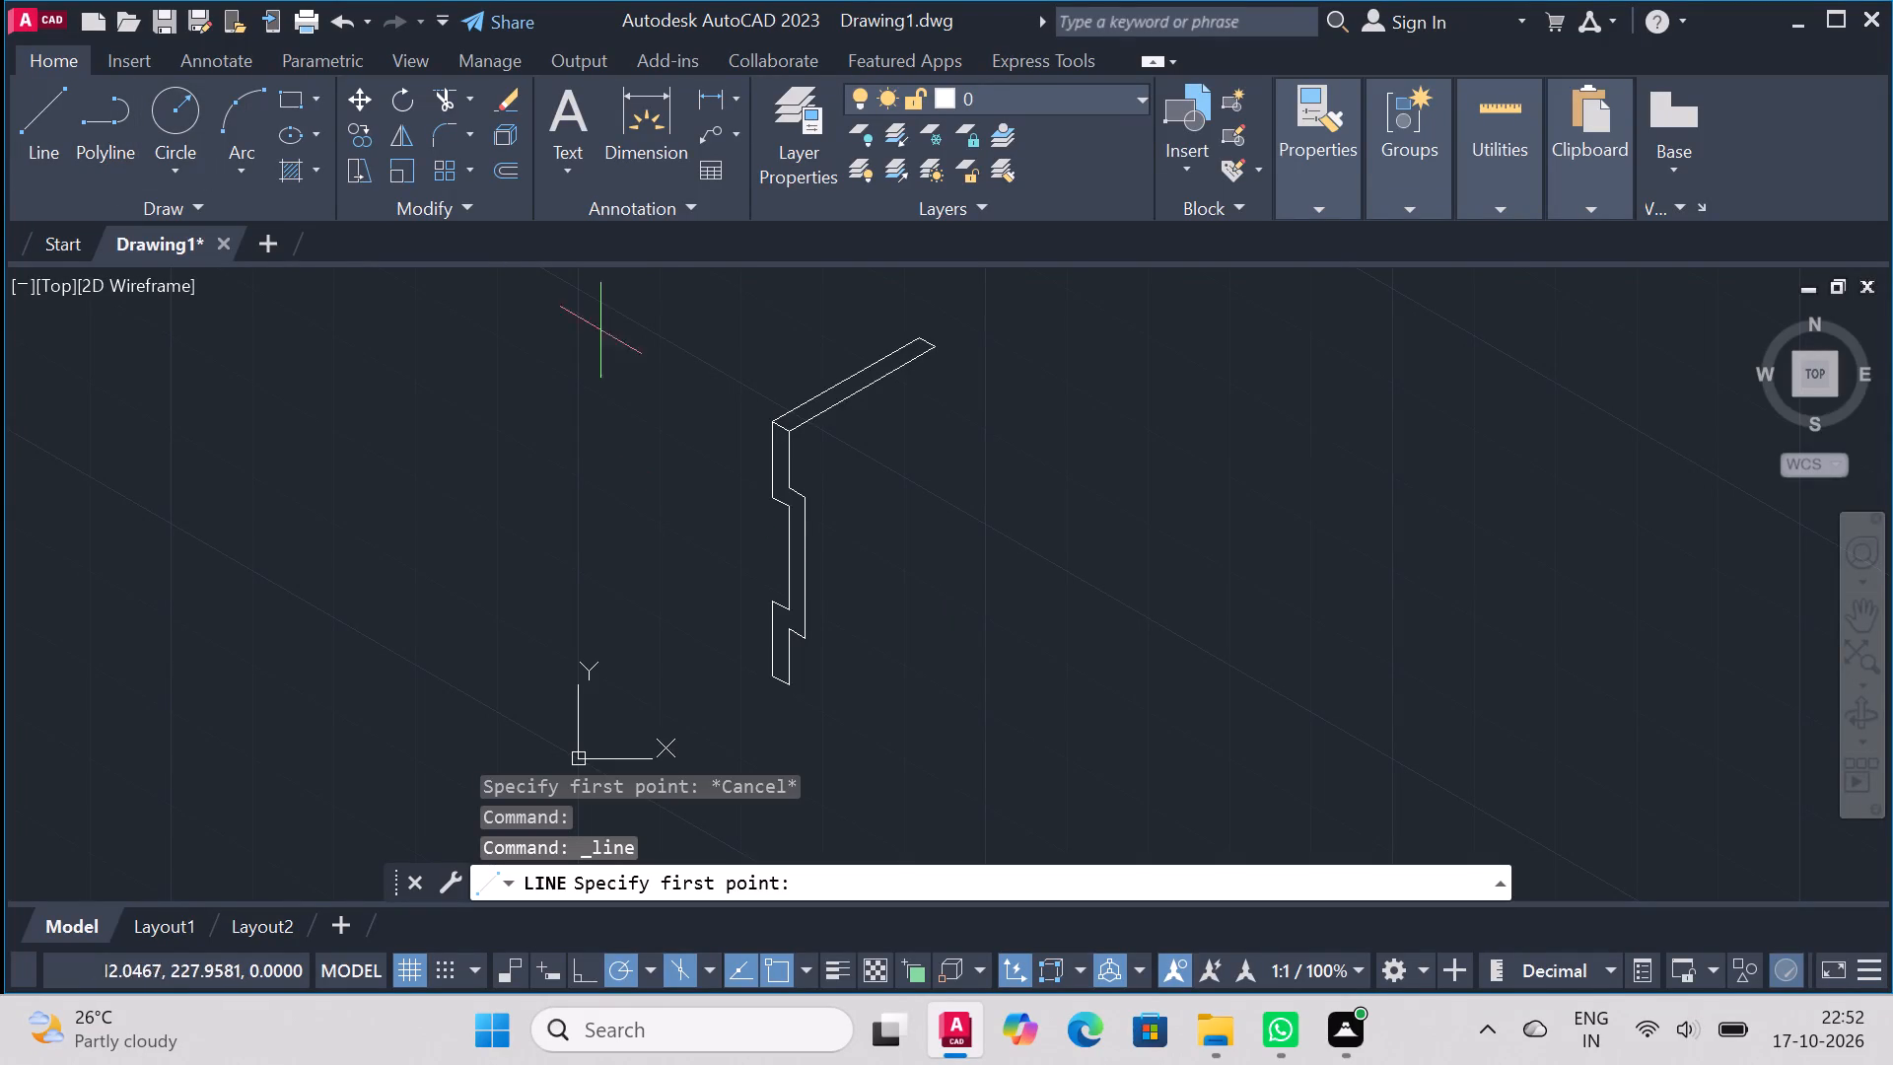
pyautogui.click(807, 494)
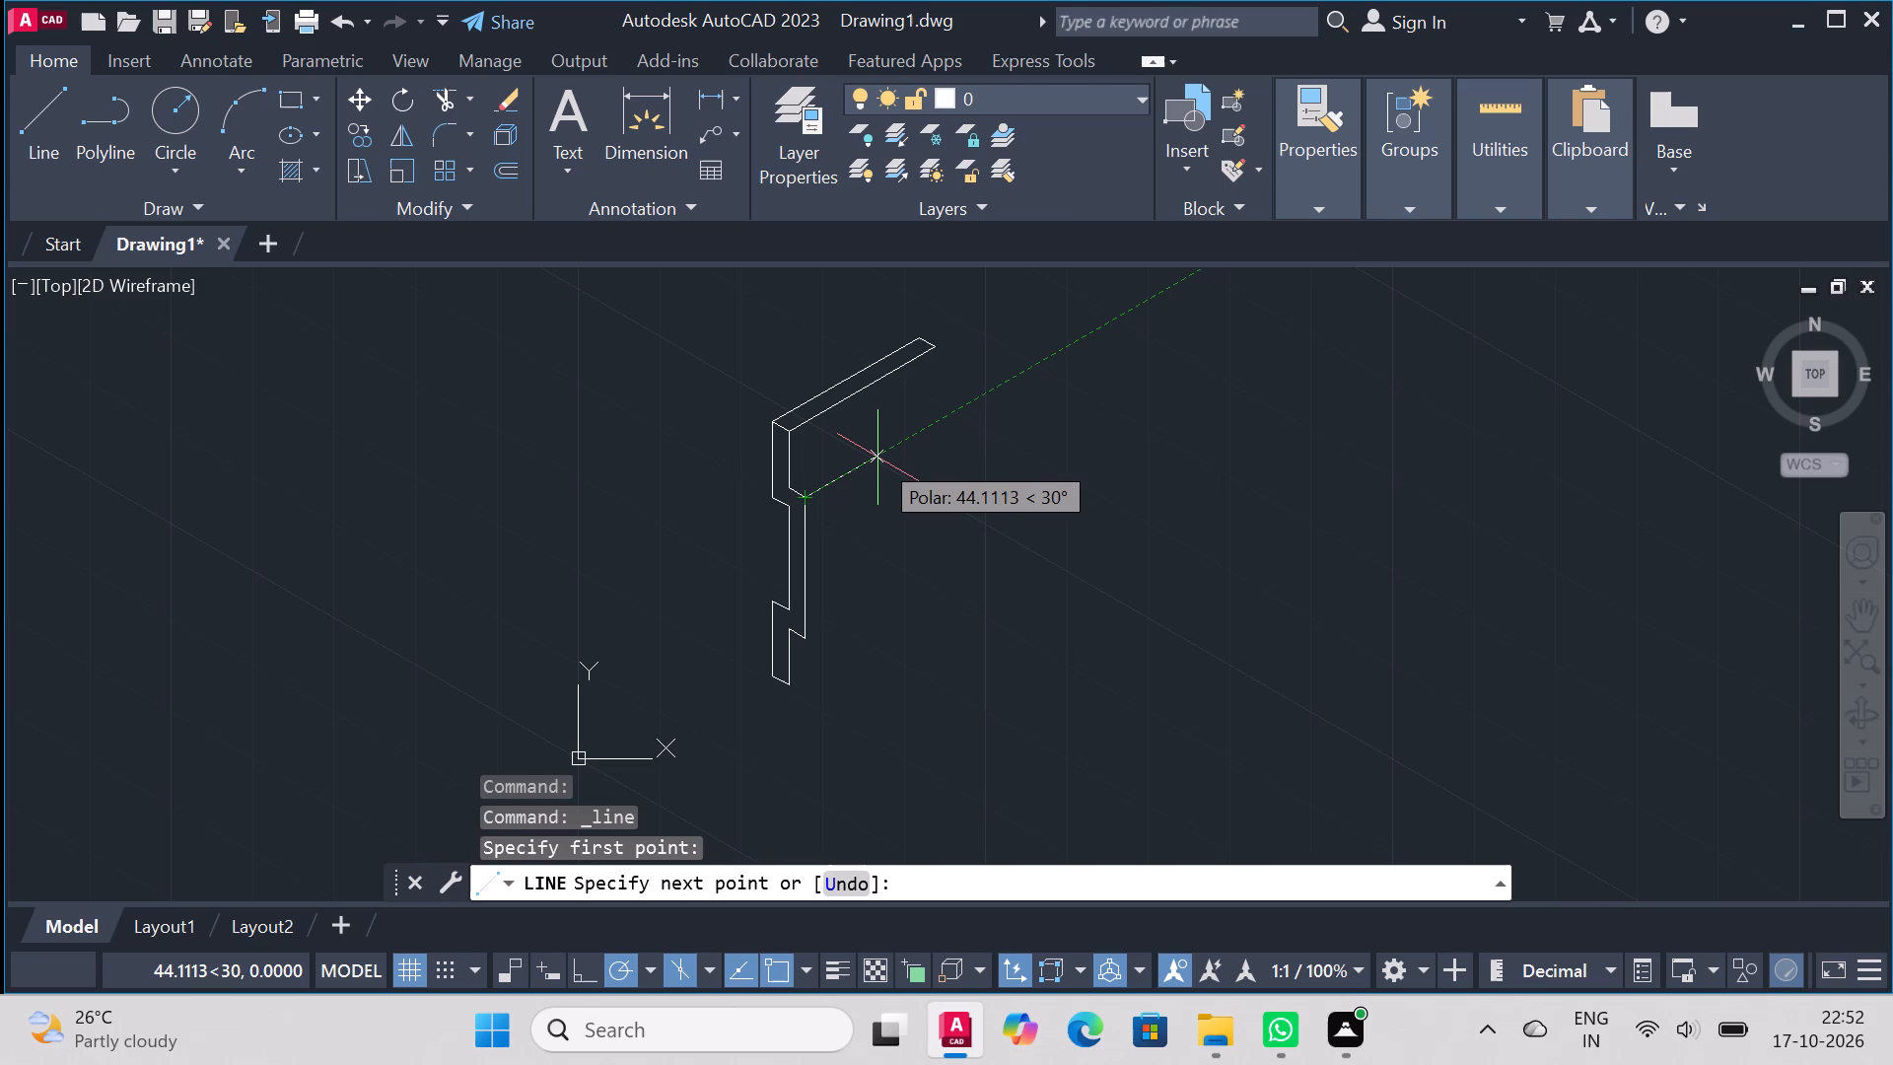
pyautogui.write('37')
pyautogui.press('Return')
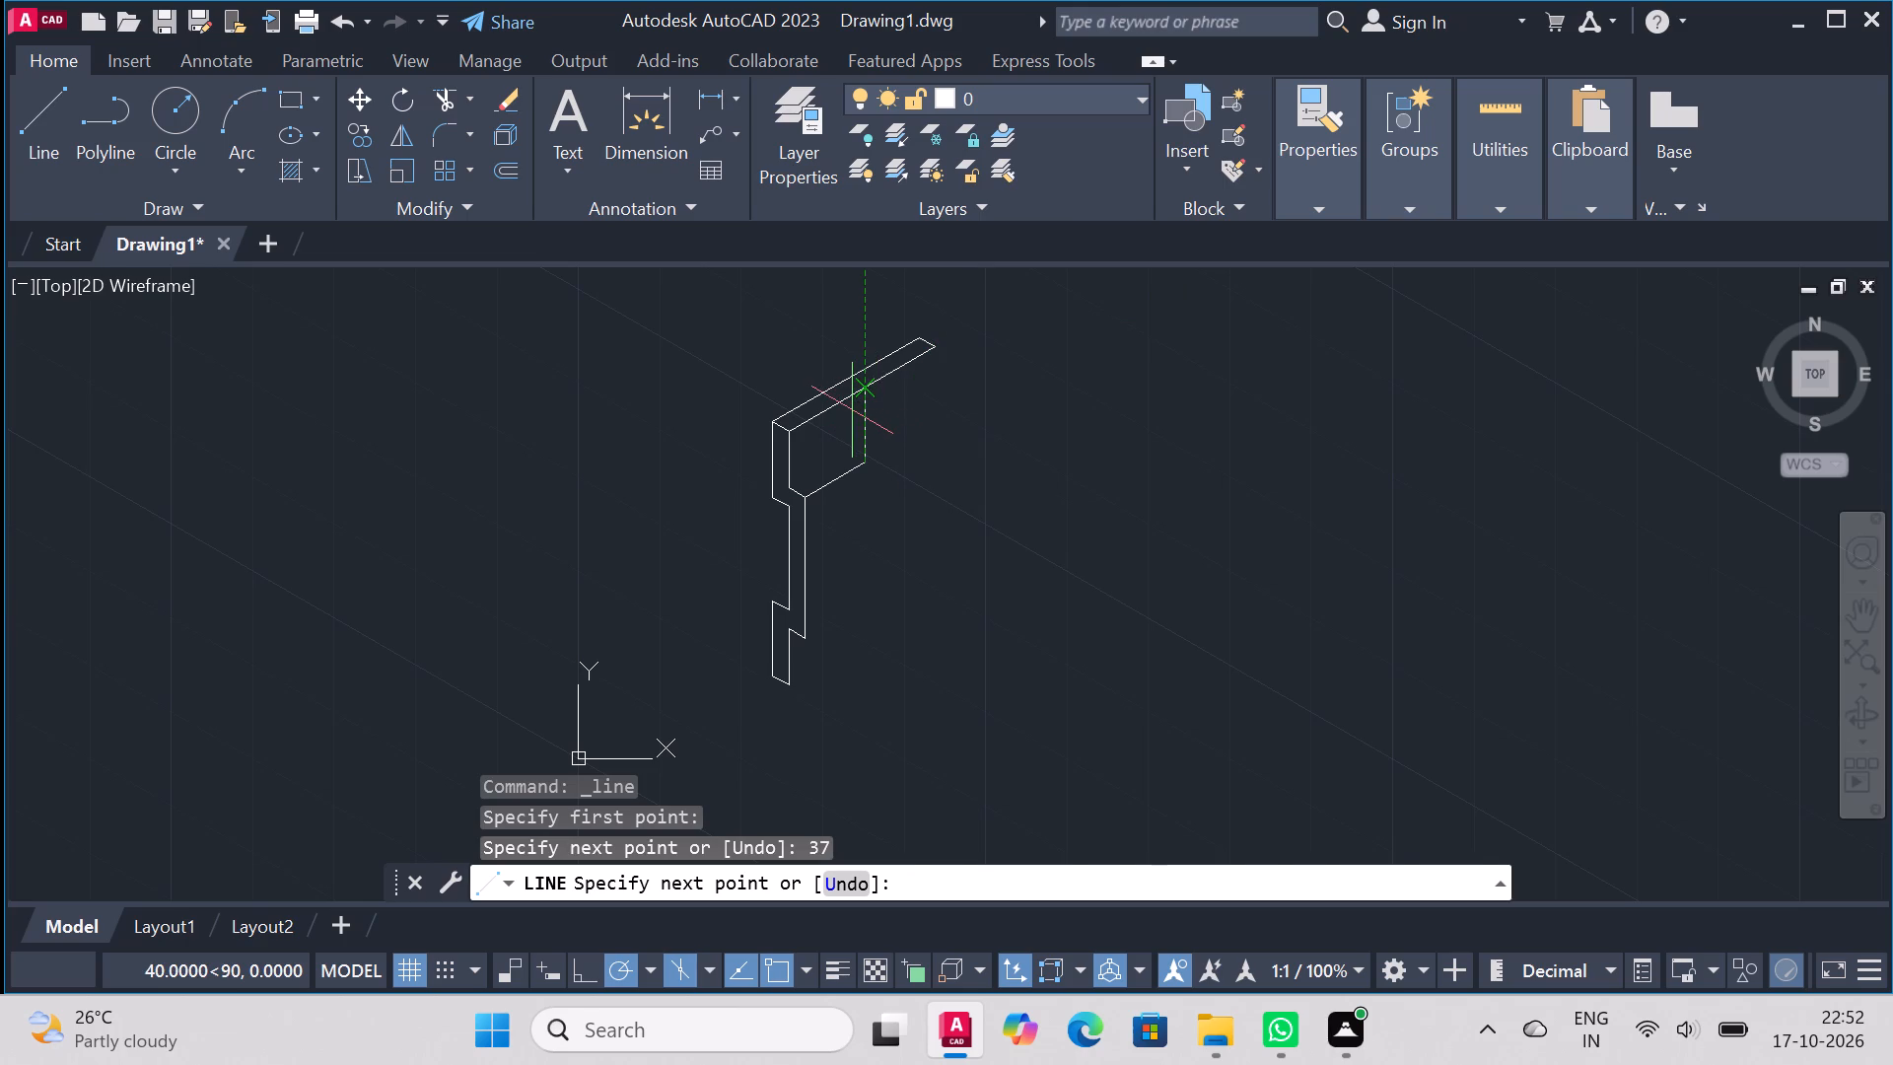
pyautogui.scroll(3, 852, 410)
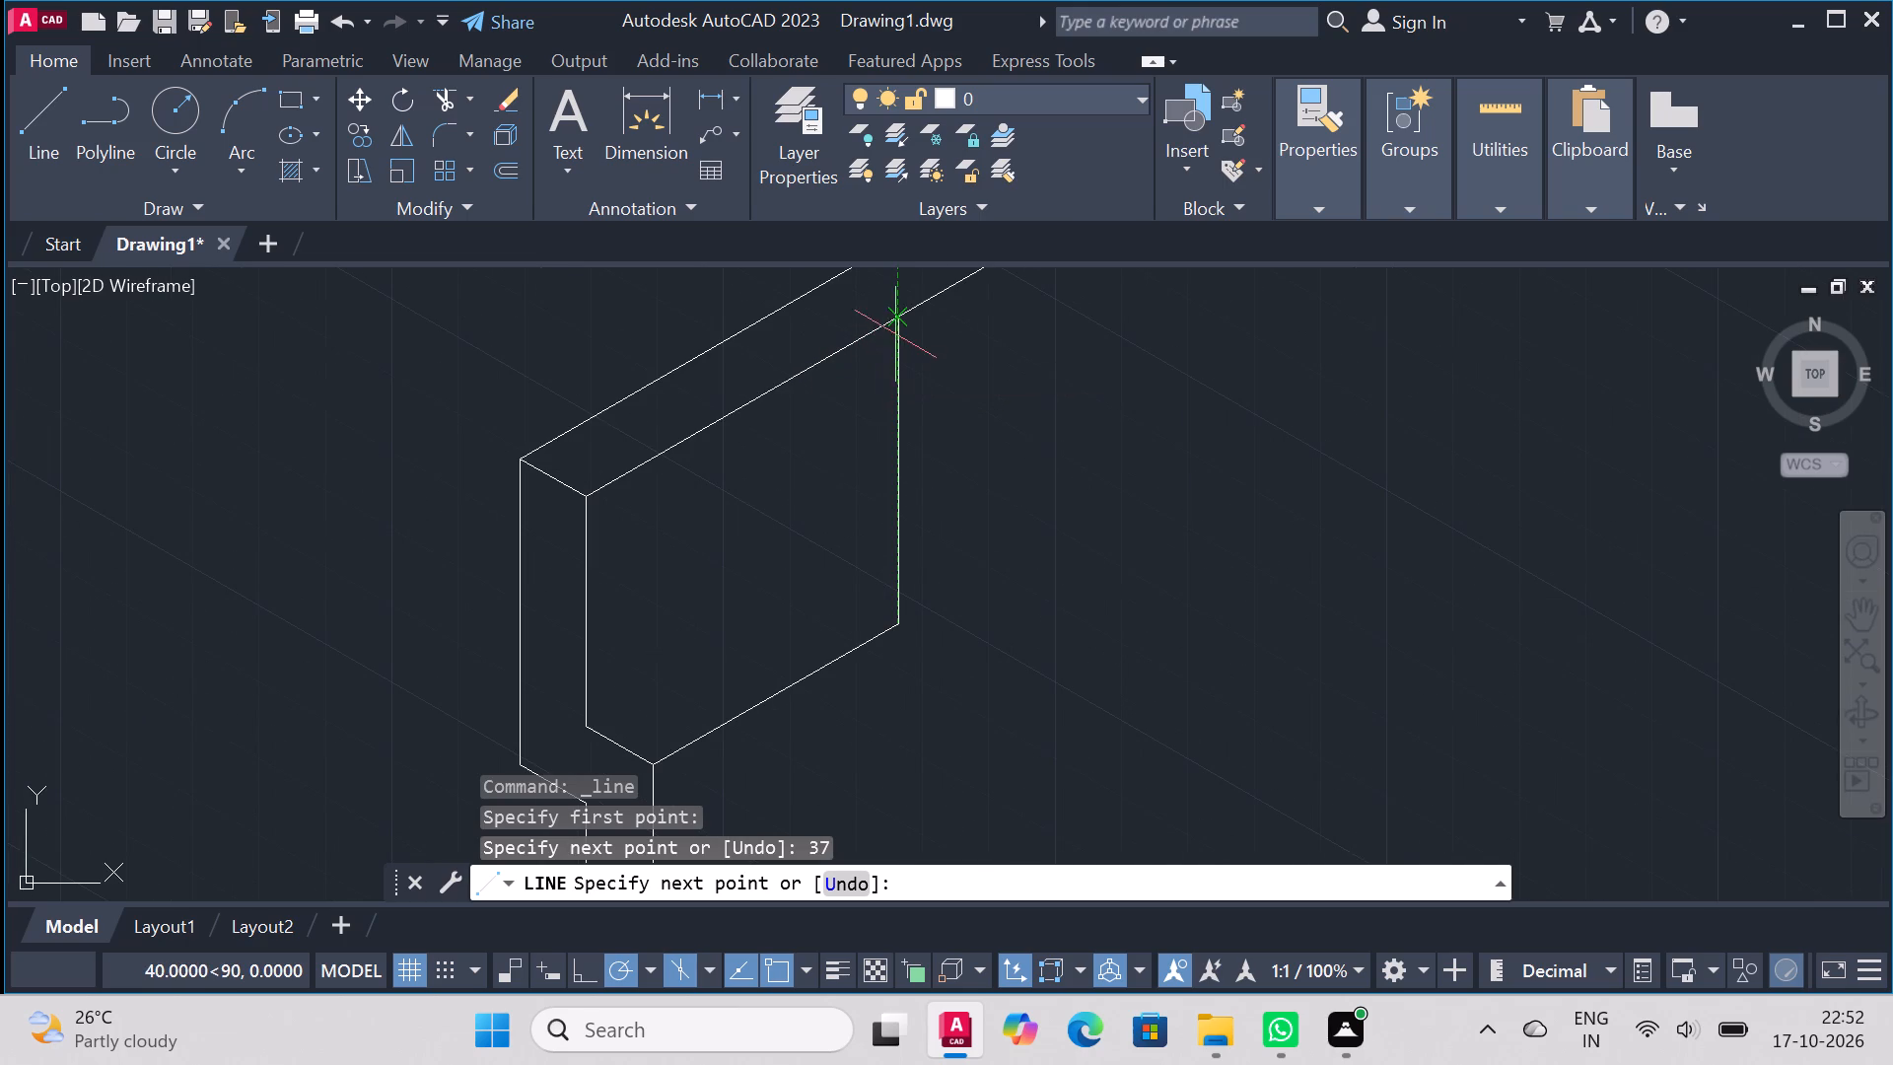
pyautogui.click(895, 325)
pyautogui.rightClick(895, 325)
pyautogui.click(941, 337)
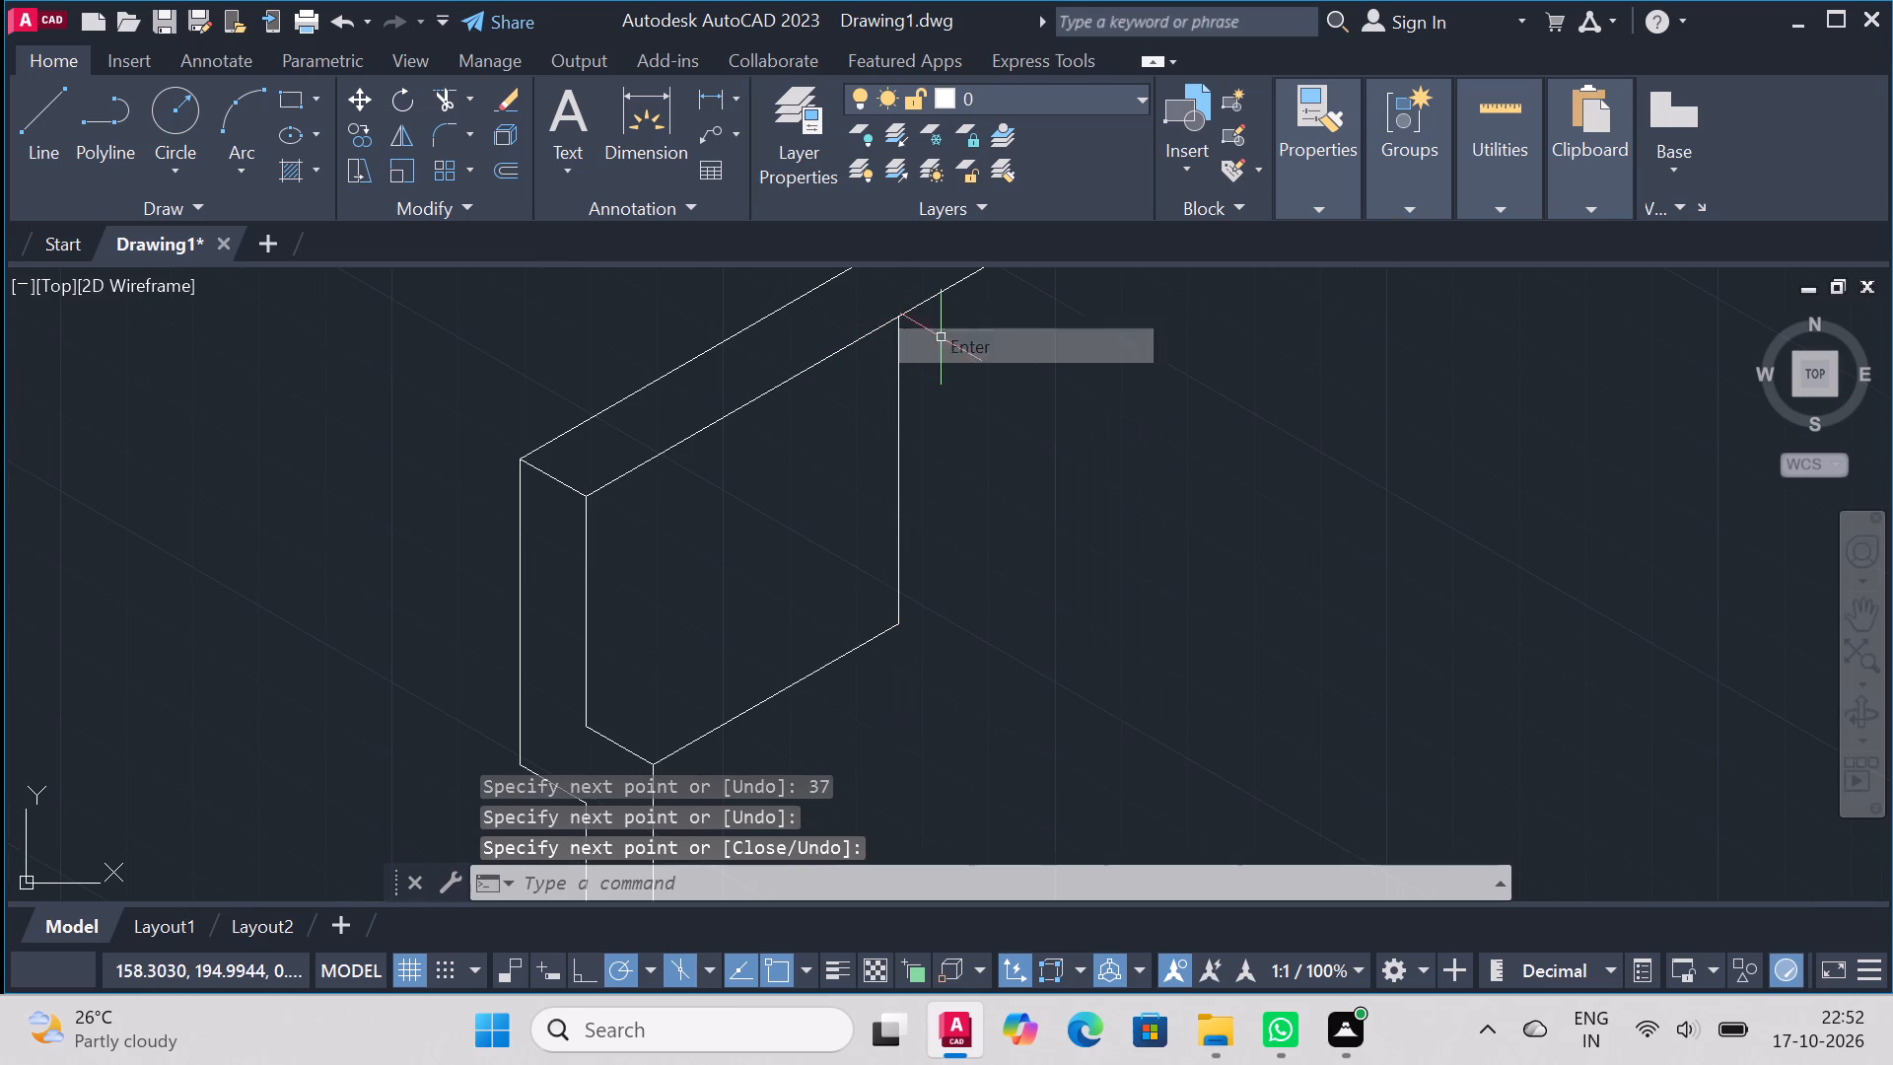
# Extend the 37-unit line by 6 units at 30°, ending with a vertical up to the arm's lower edge.
pyautogui.scroll(-2, 1277, 338)
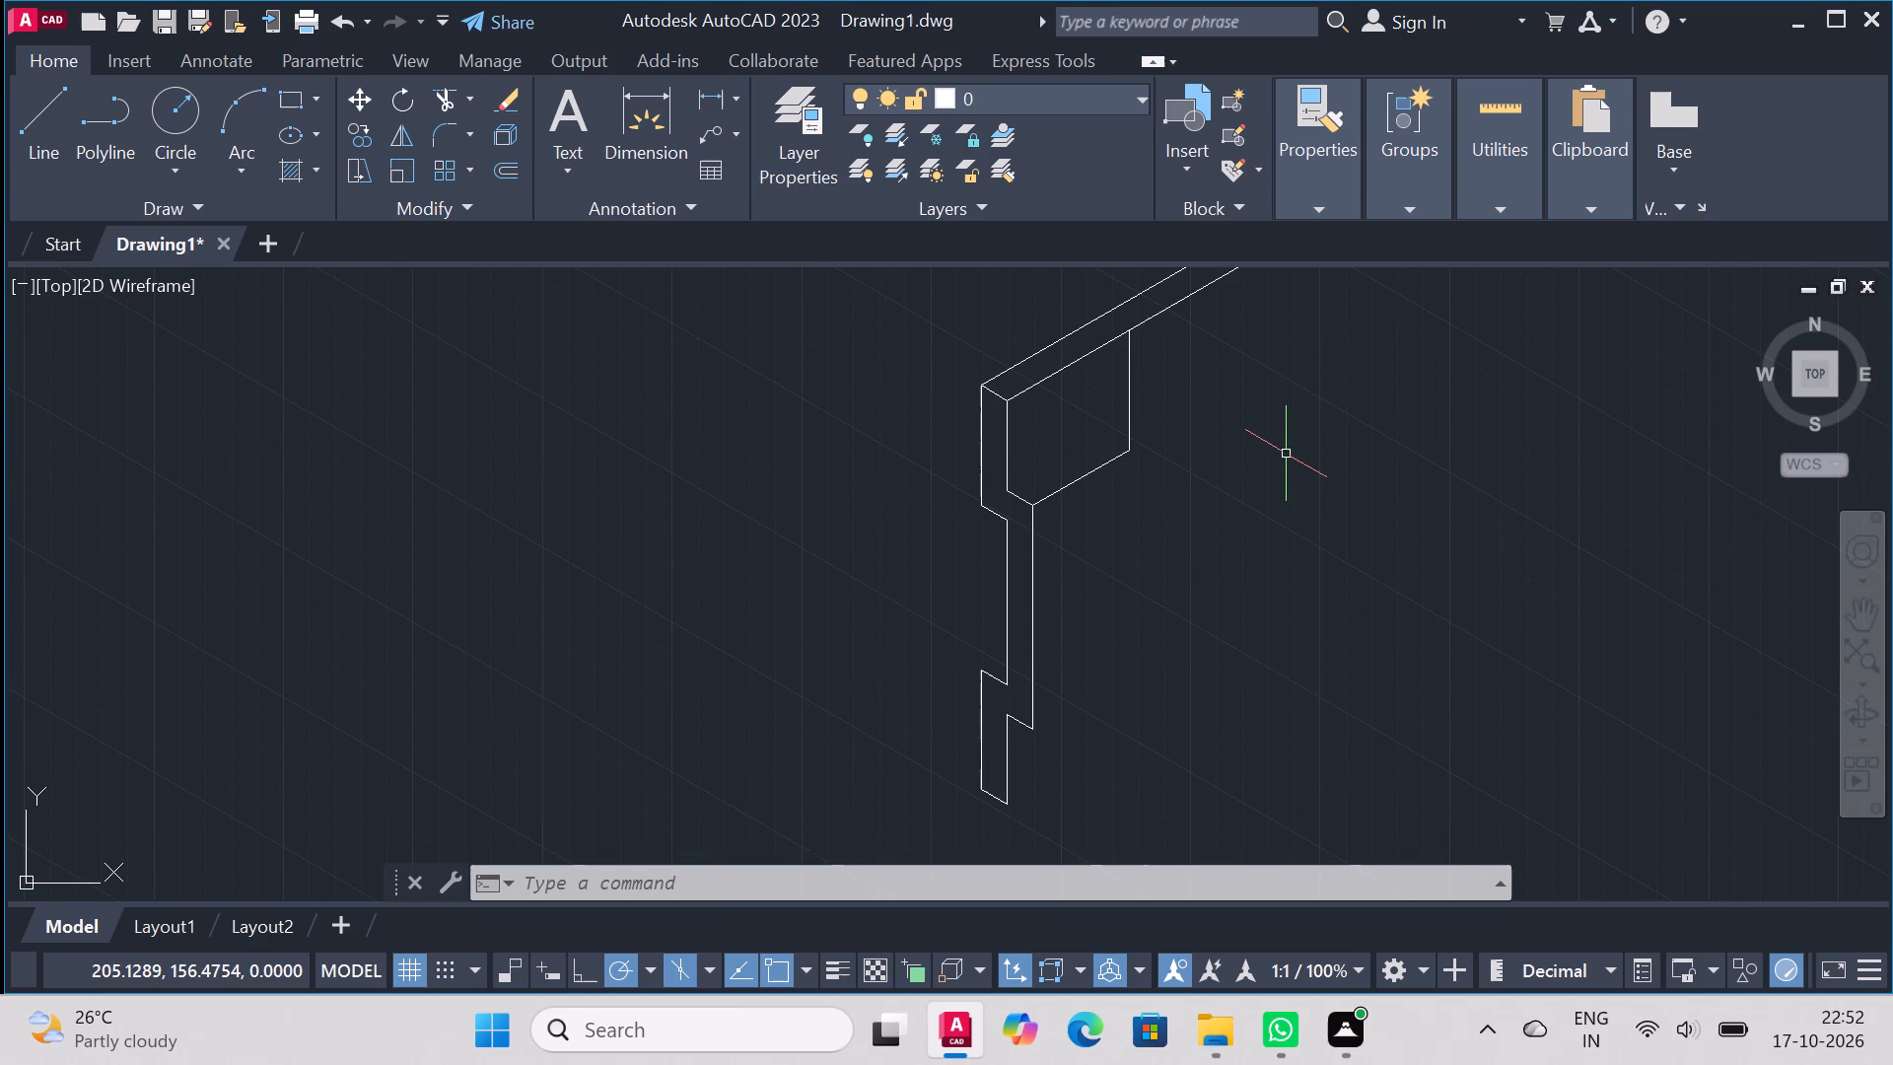
pyautogui.click(43, 122)
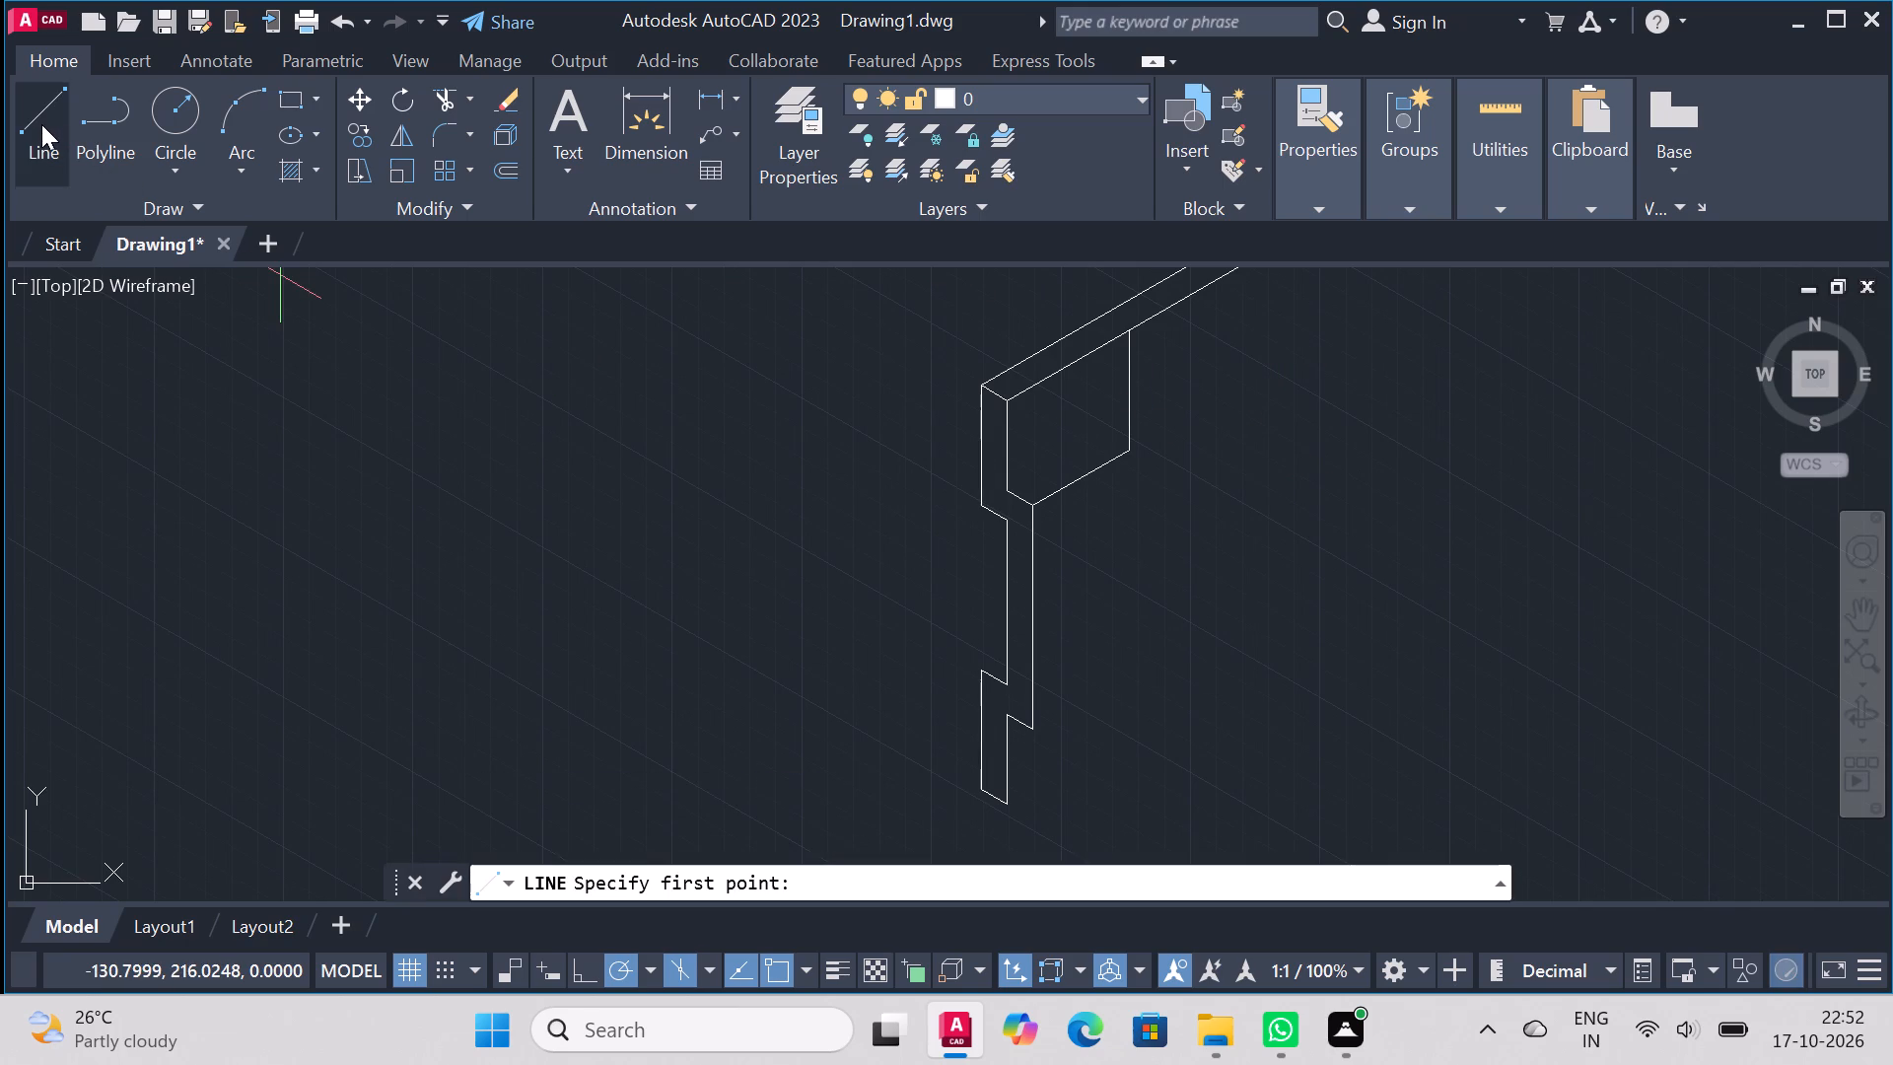
pyautogui.scroll(-2, 943, 374)
pyautogui.scroll(3, 994, 345)
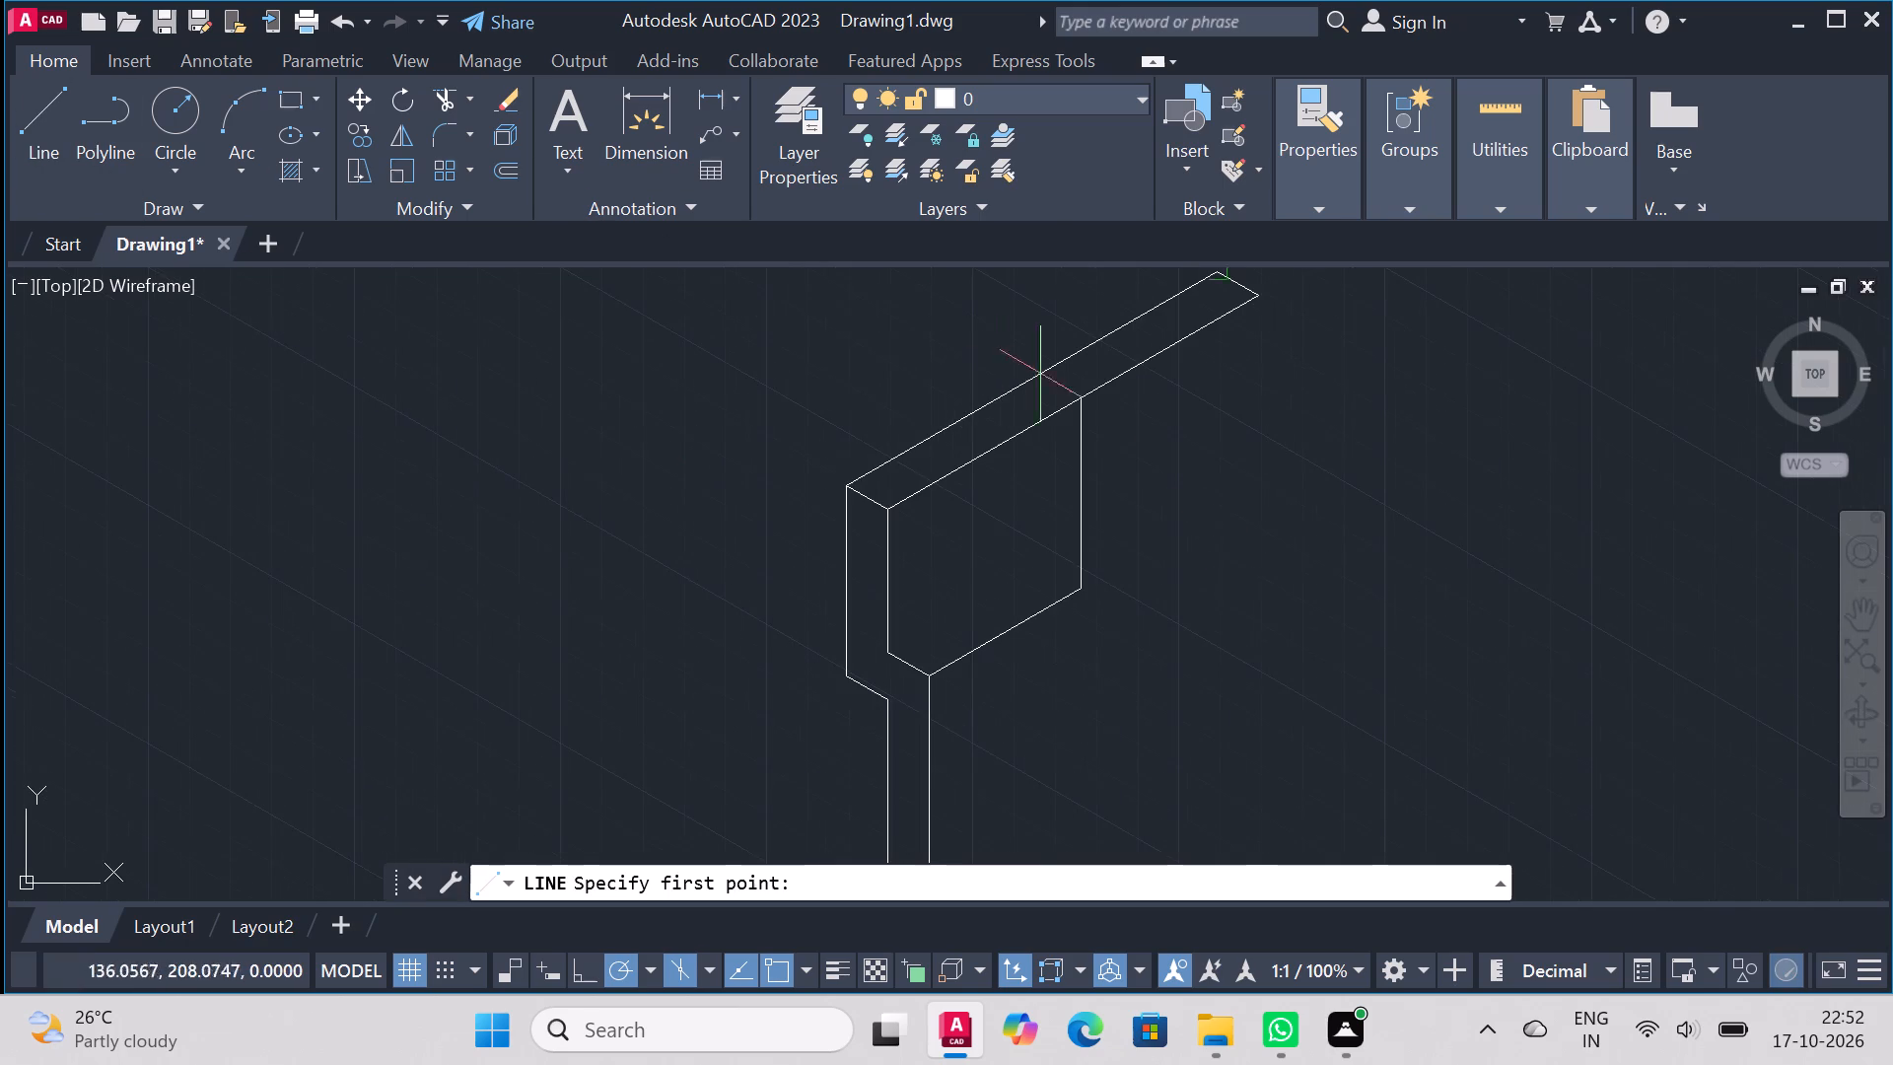
pyautogui.click(1074, 590)
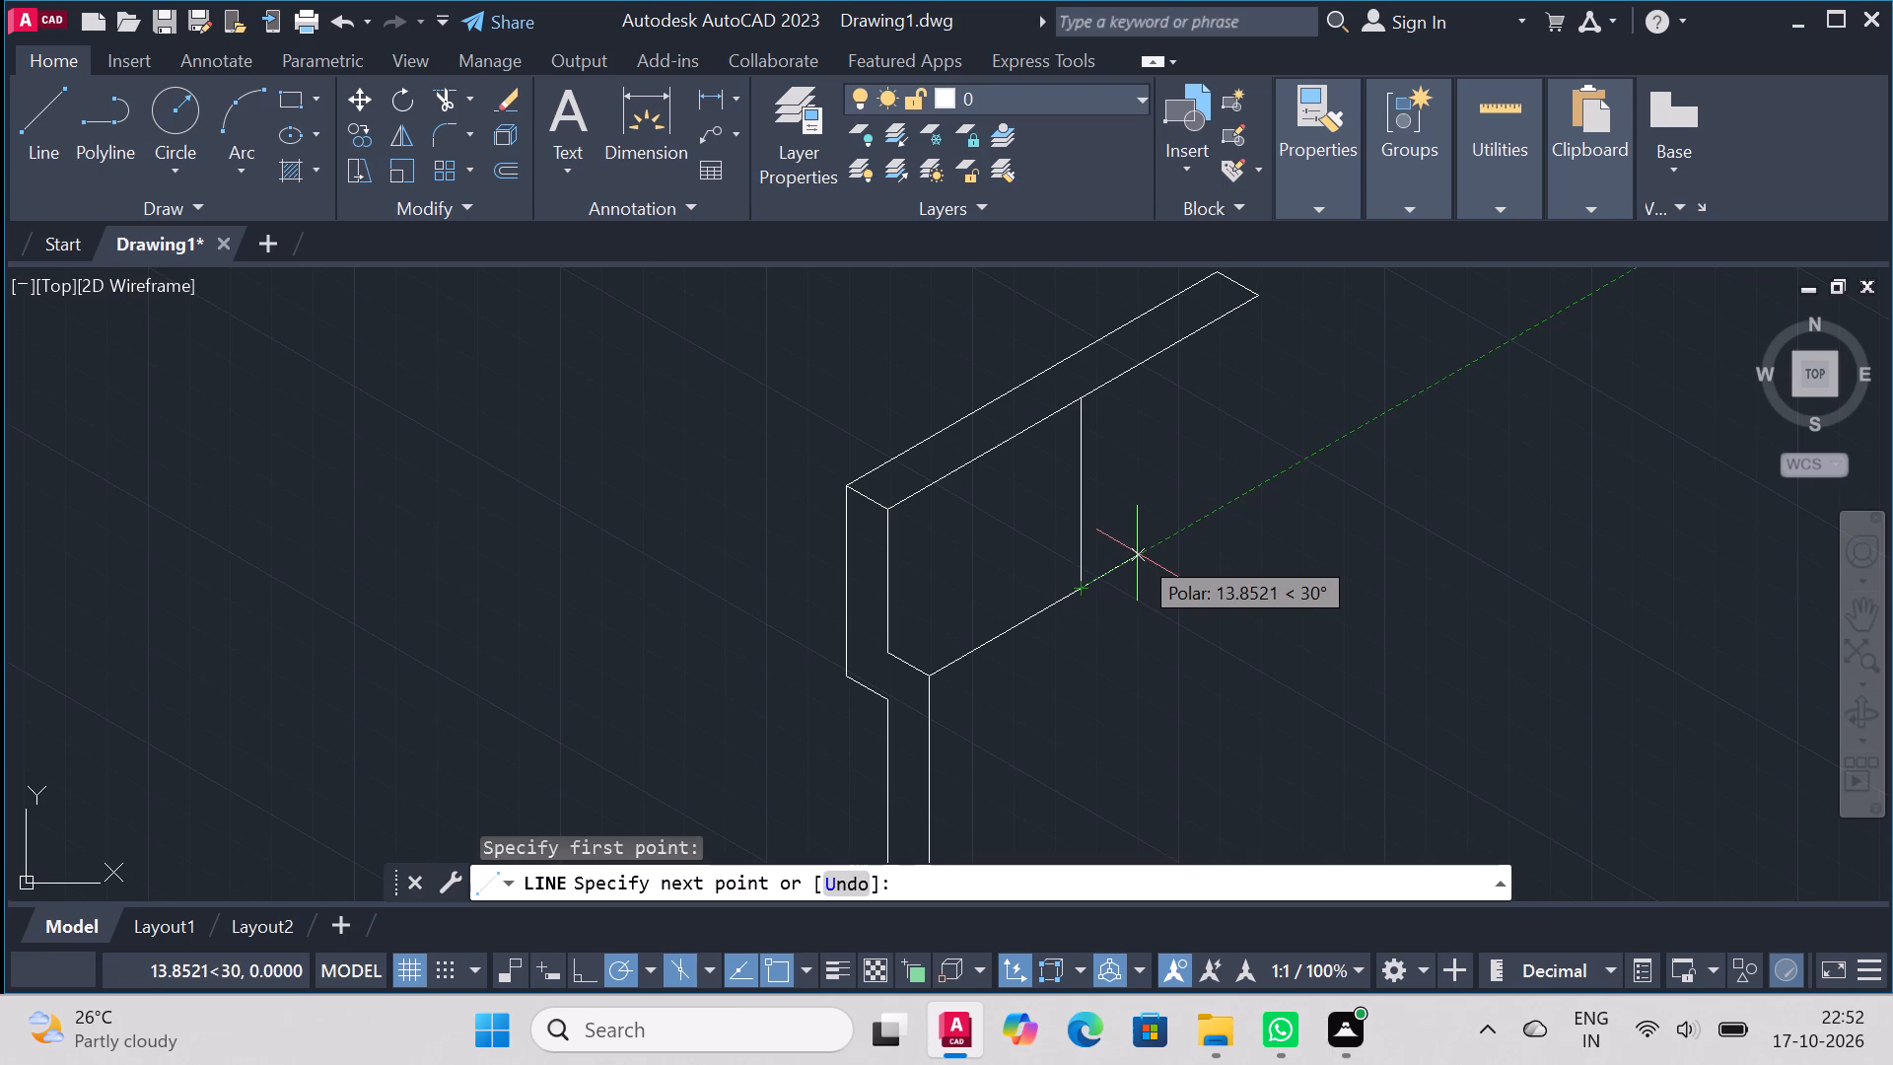
pyautogui.press('6')
pyautogui.press('Return')
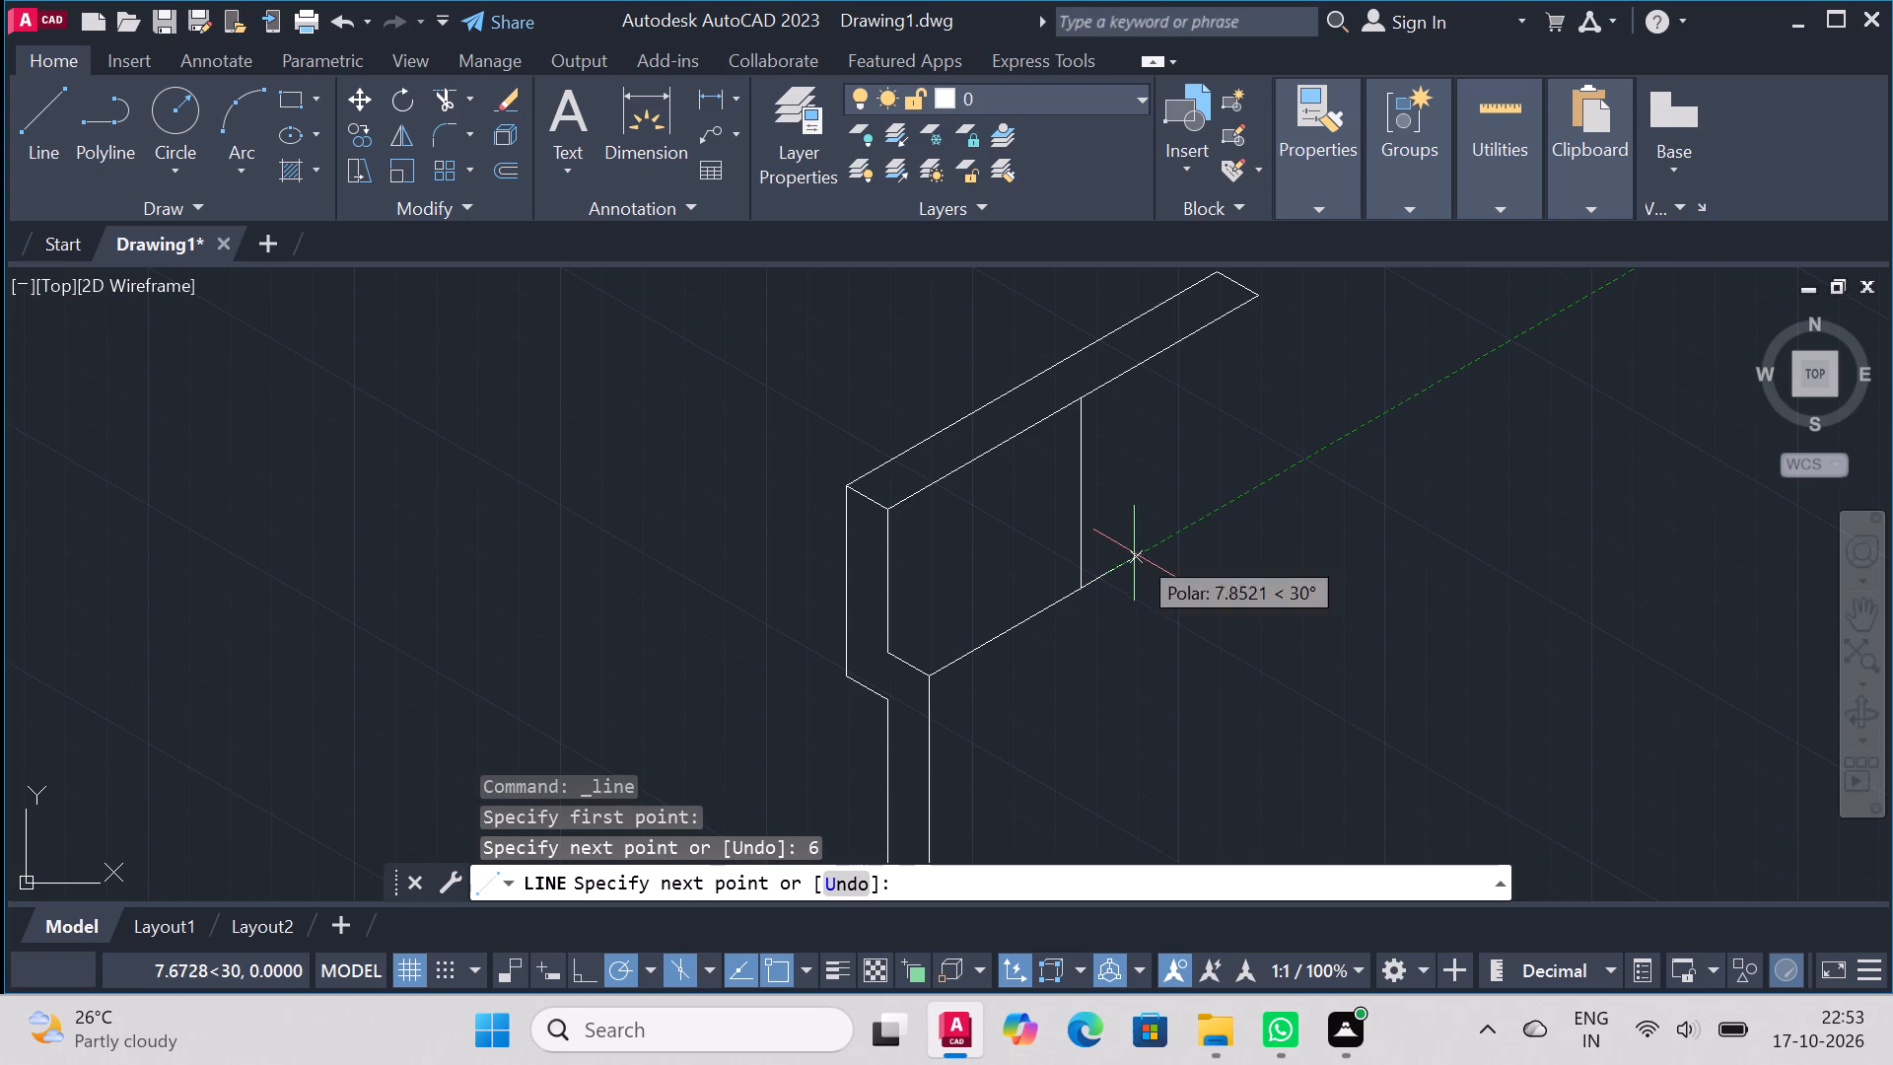
pyautogui.click(1117, 399)
pyautogui.rightClick(1117, 399)
pyautogui.click(1190, 412)
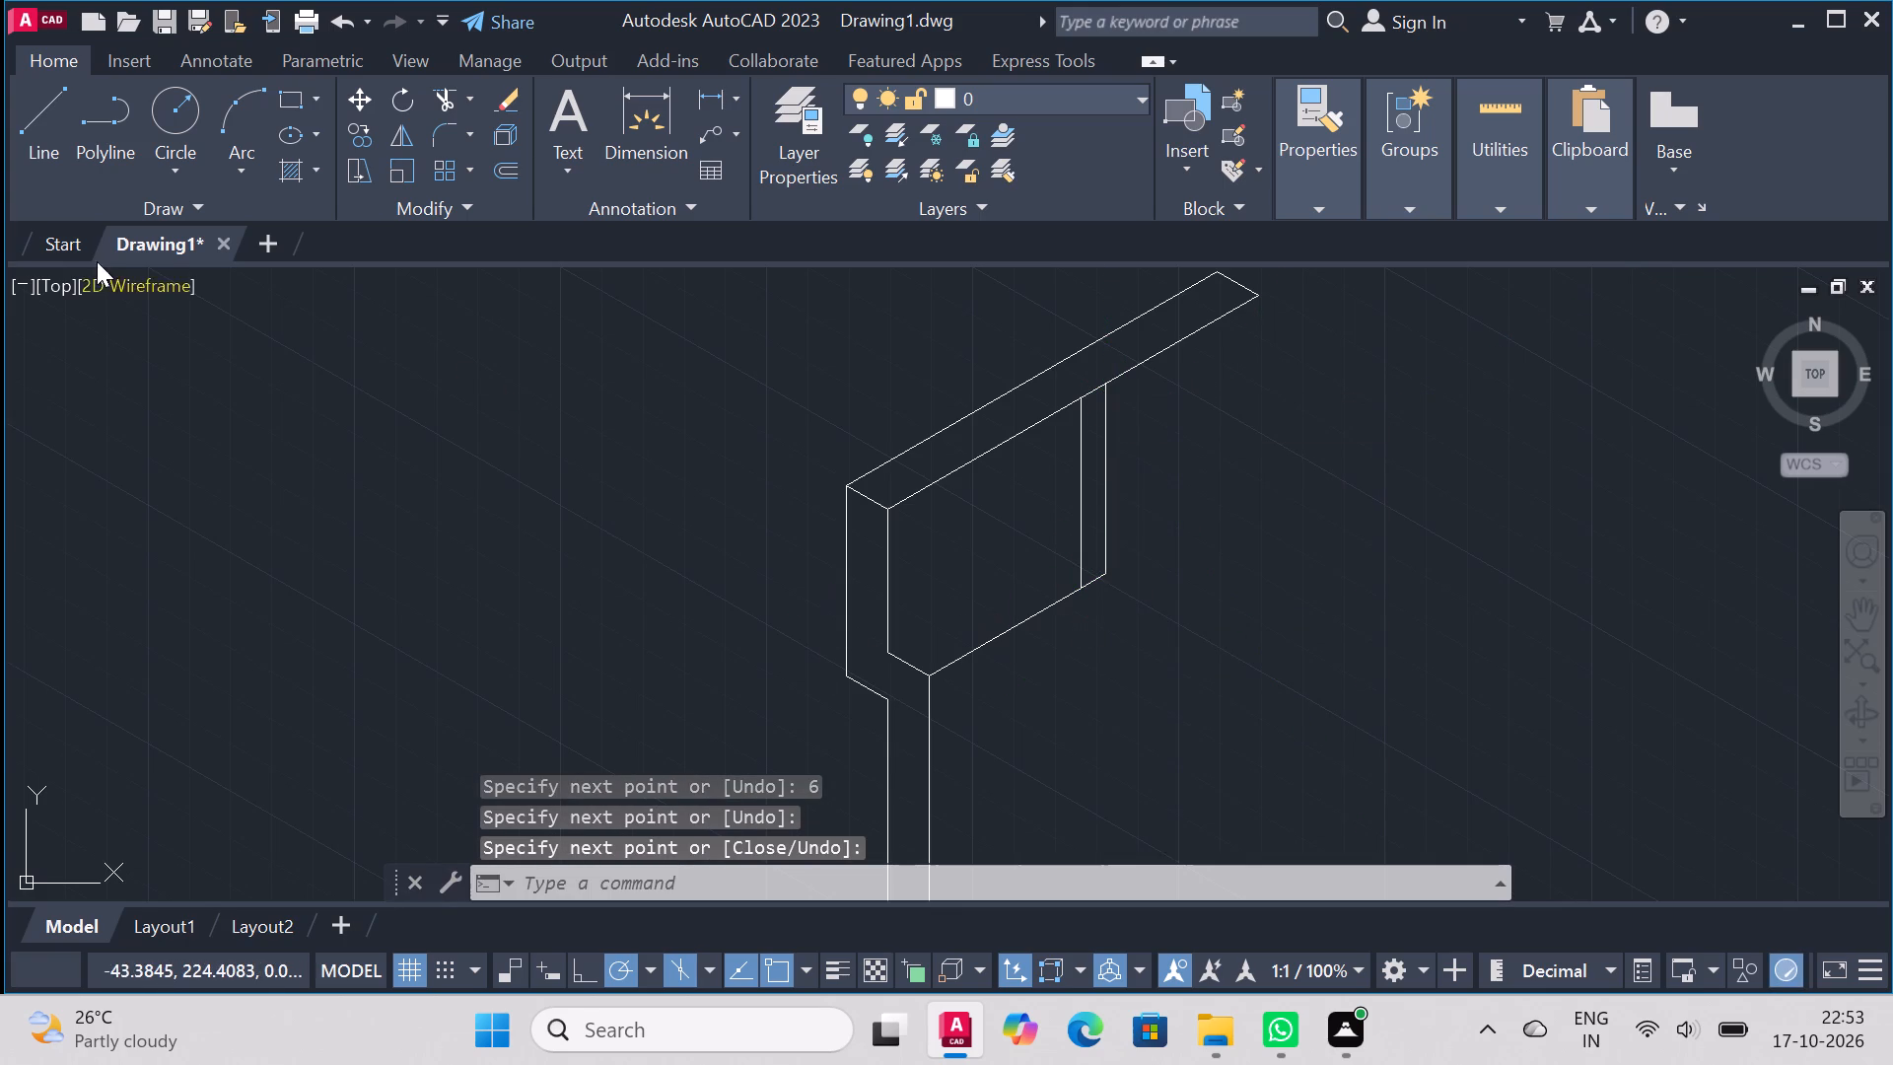
# Draw a 37-unit line at 30° from the inner corner of the upper step, ending with a vertical up to the arm's lower edge.
pyautogui.click(27, 136)
pyautogui.click(888, 656)
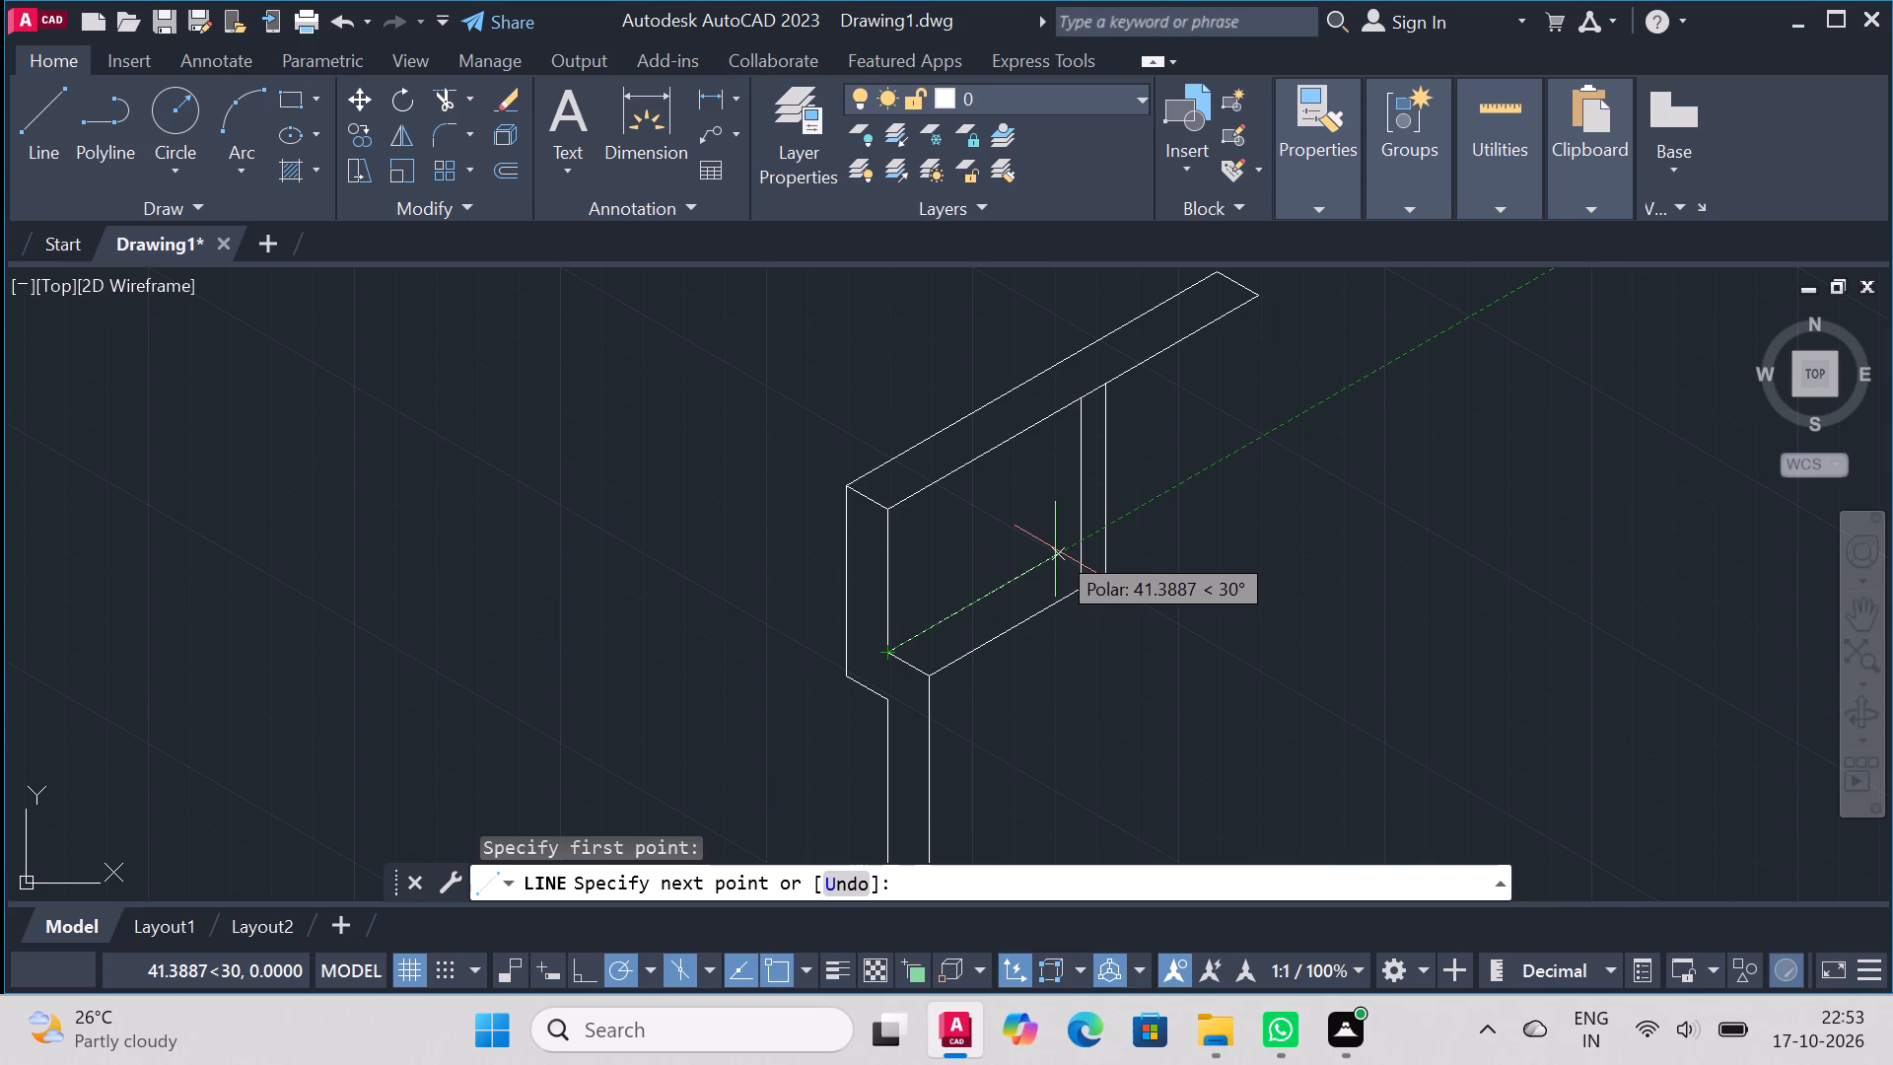
pyautogui.write('37')
pyautogui.press('Return')
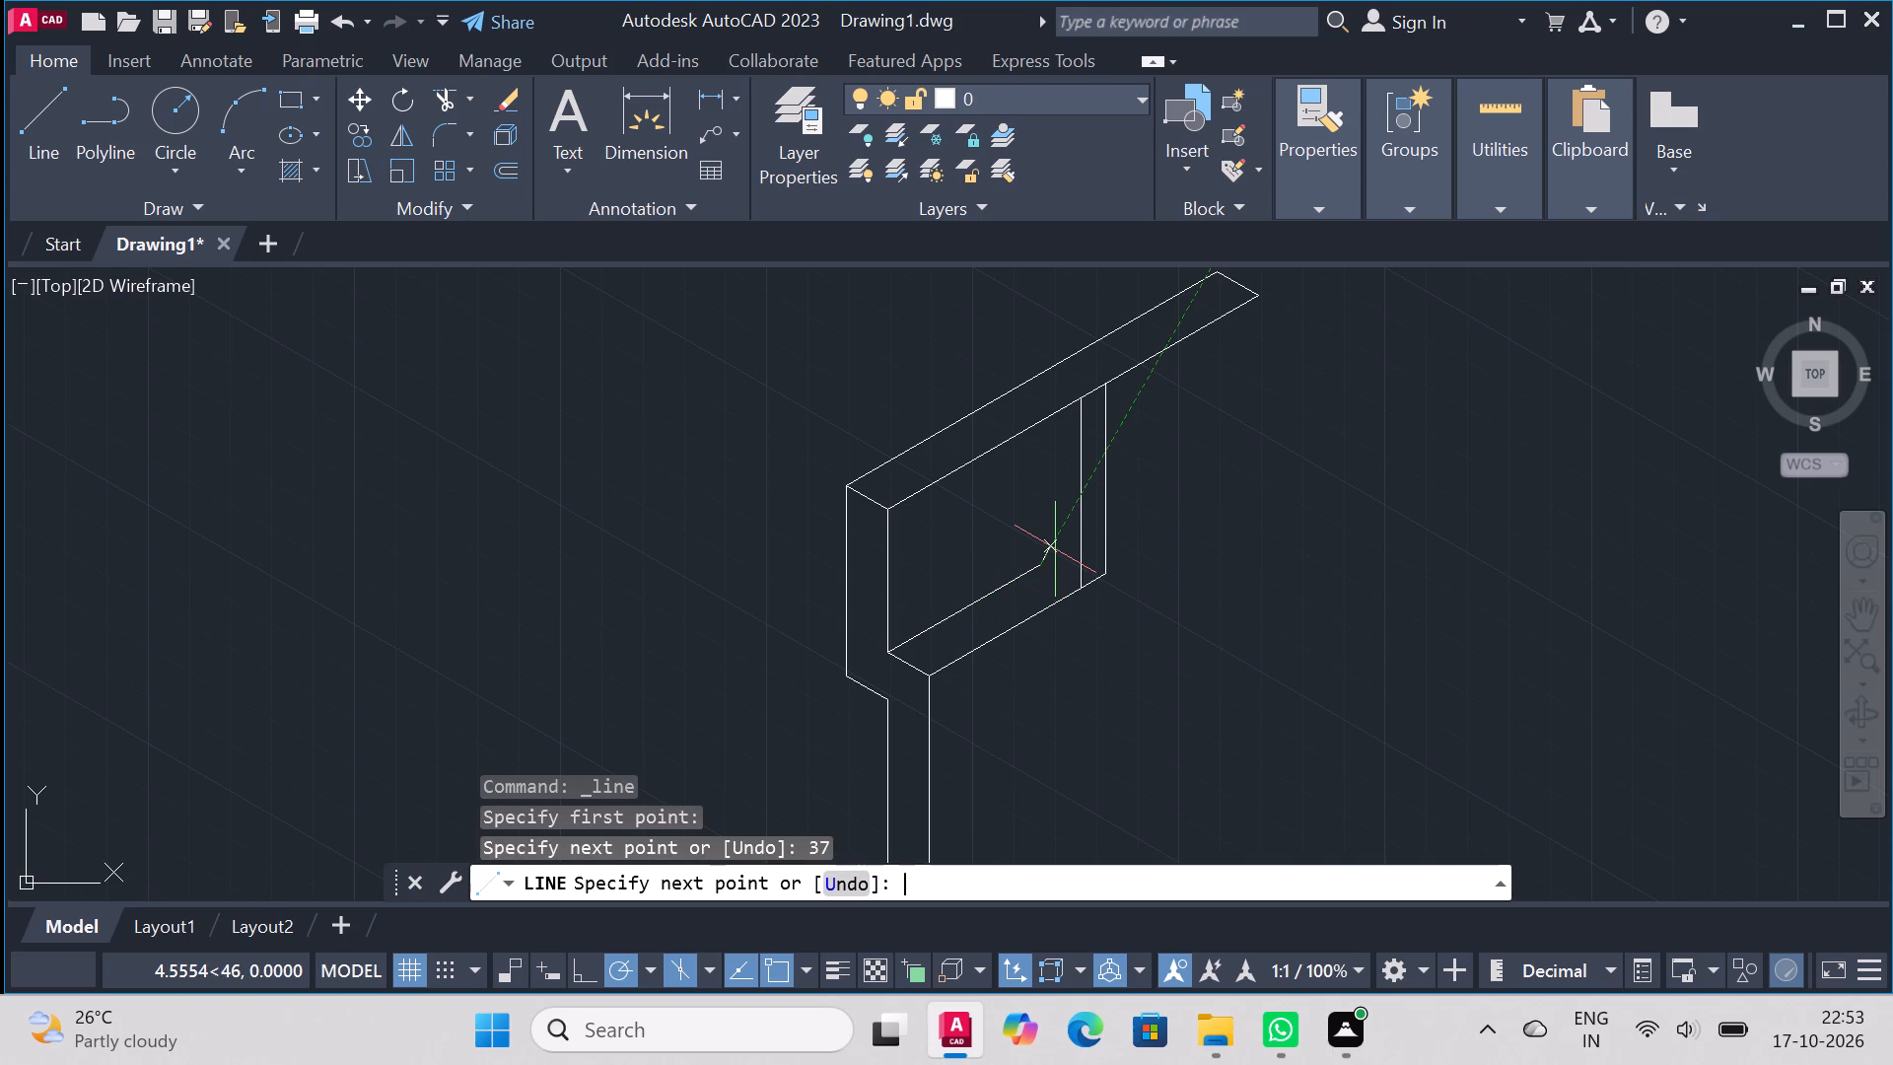
pyautogui.click(1033, 438)
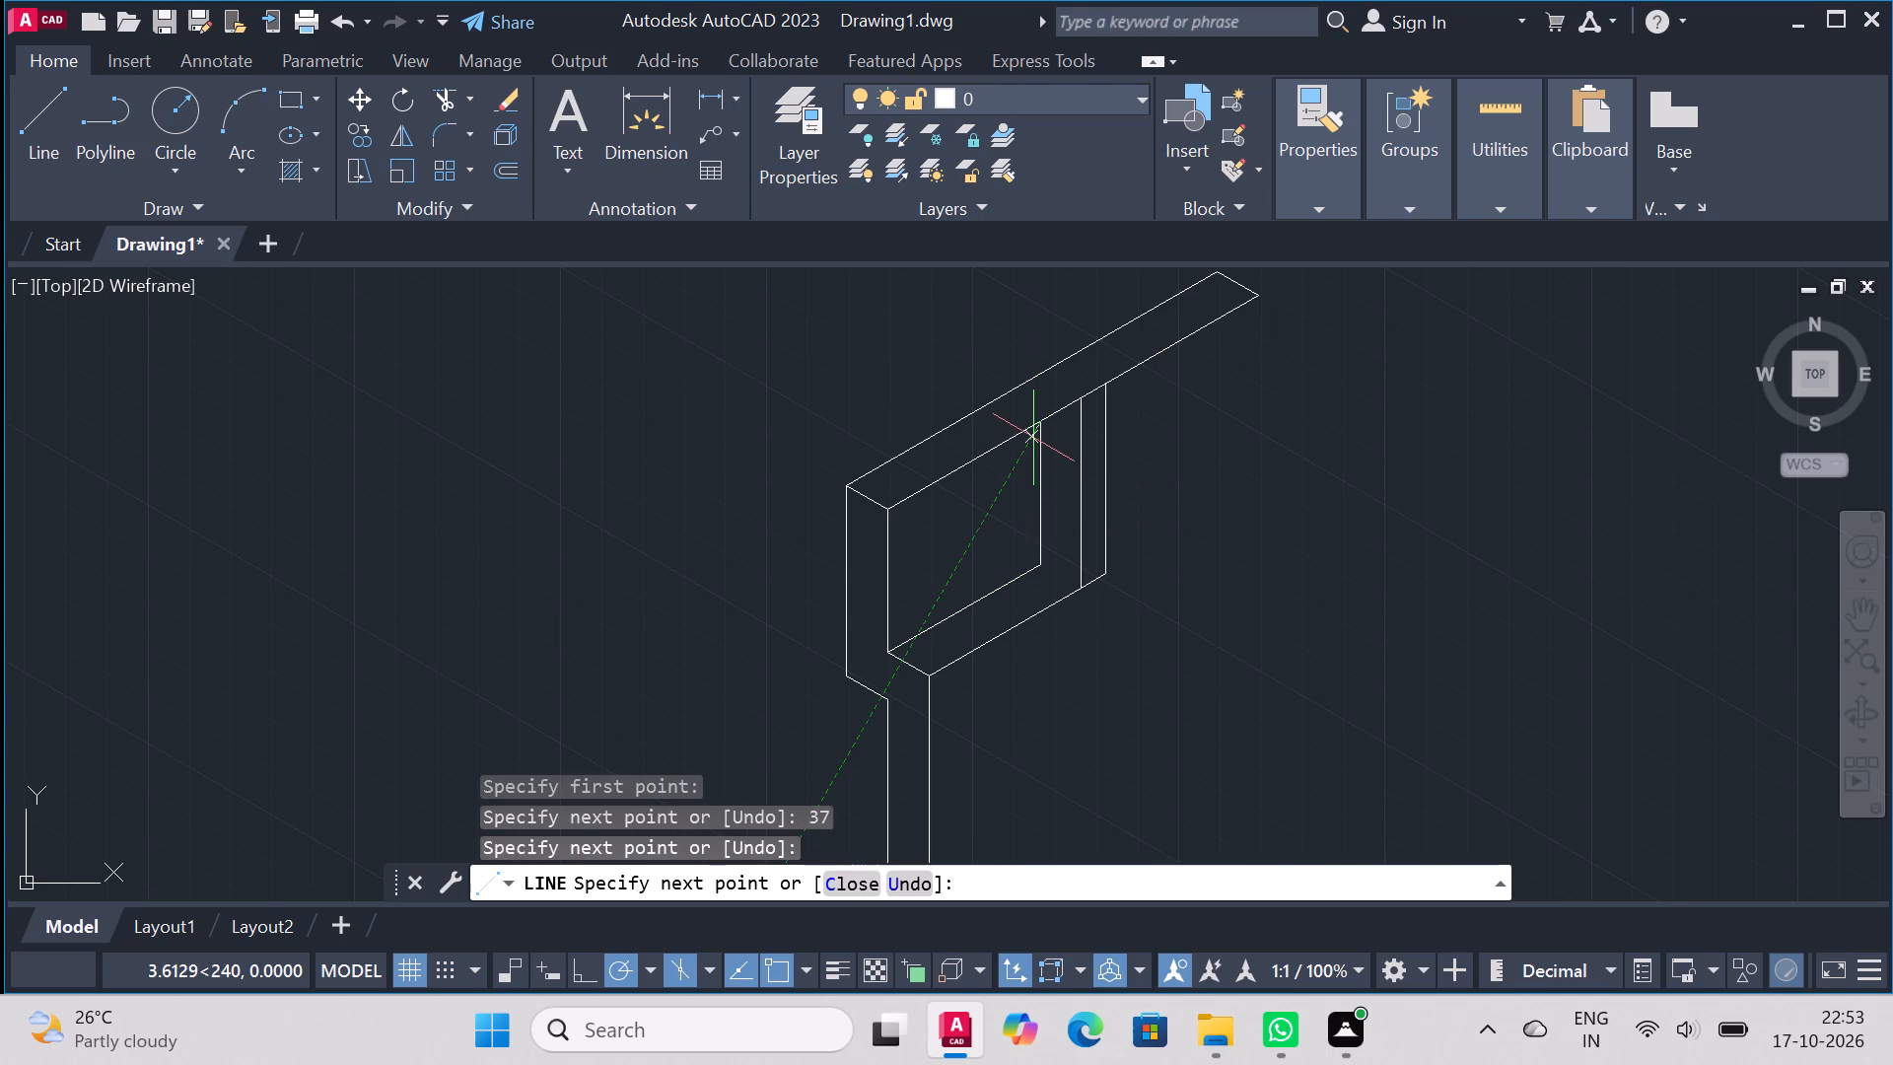
pyautogui.rightClick(1033, 438)
pyautogui.click(1136, 457)
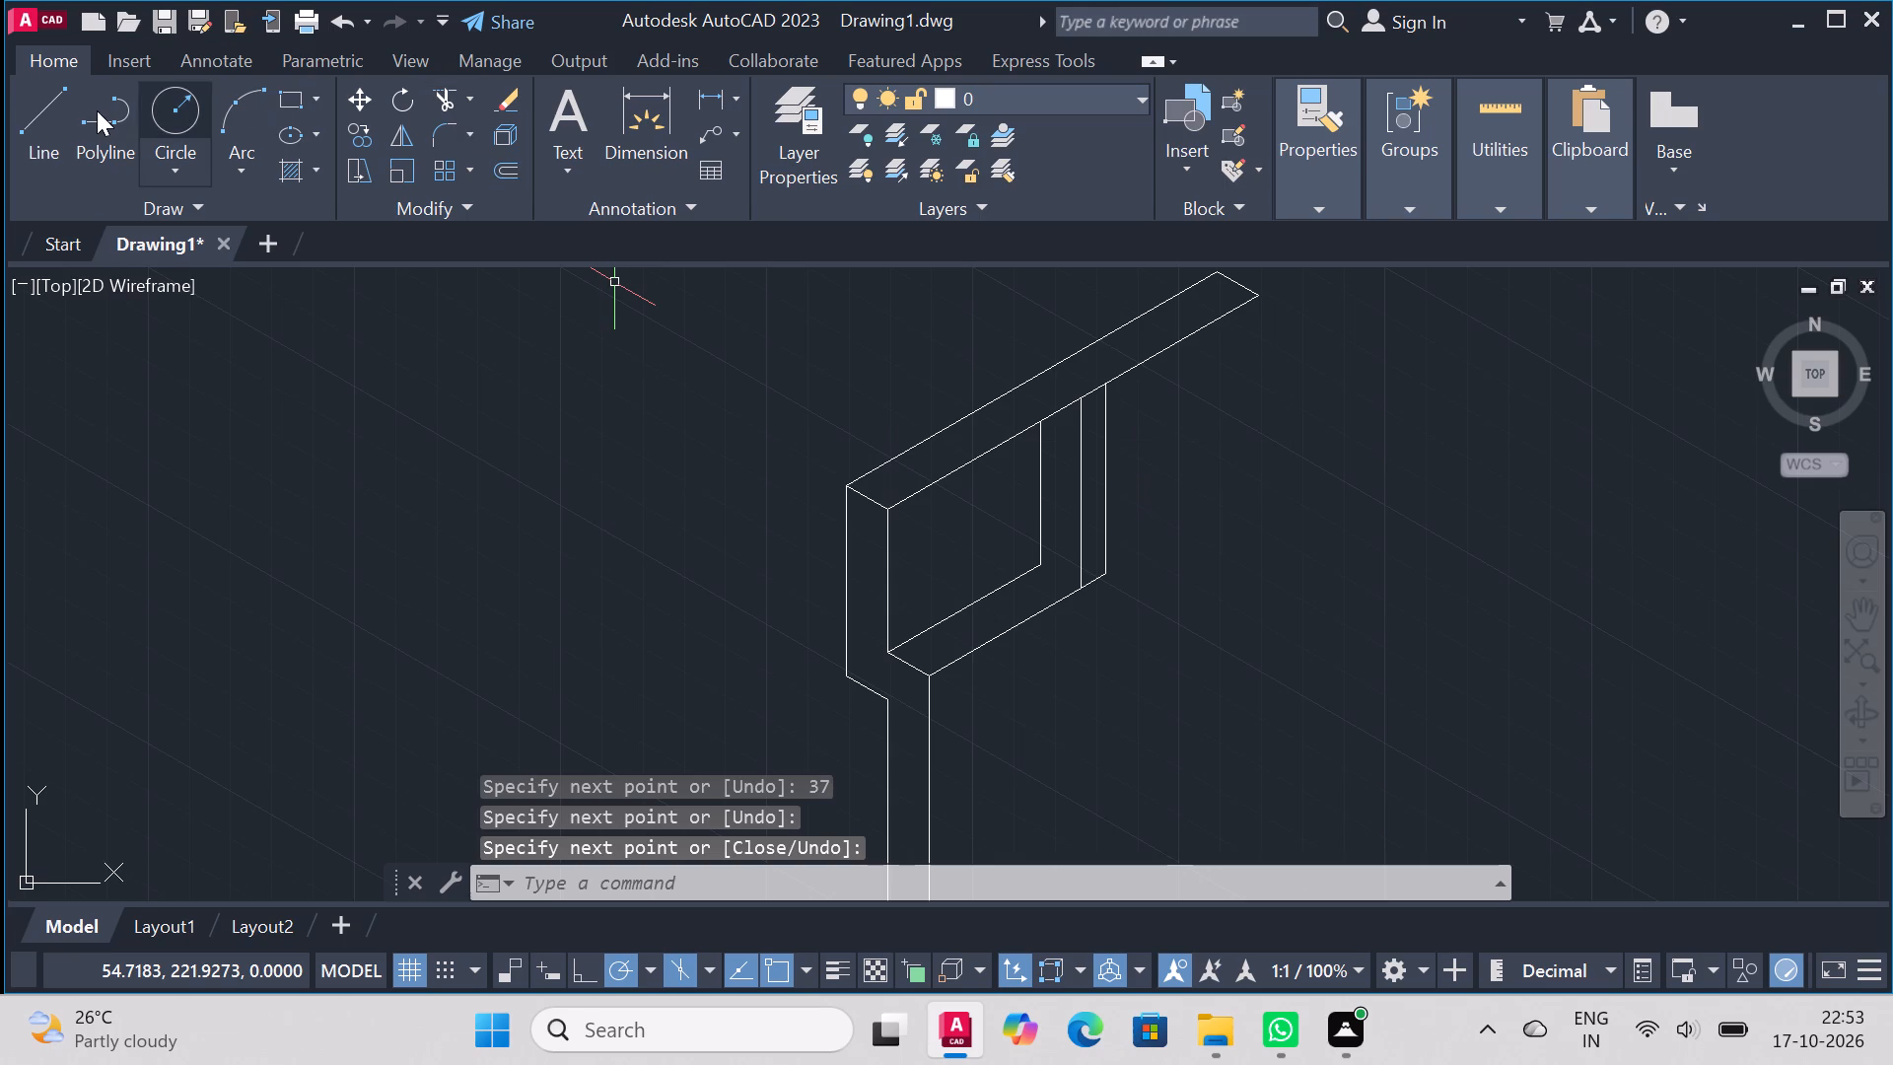
# Draw a slanted line from the inner vertical's top to the point where the outer 37-unit and 6-unit lines meet.
pyautogui.click(64, 110)
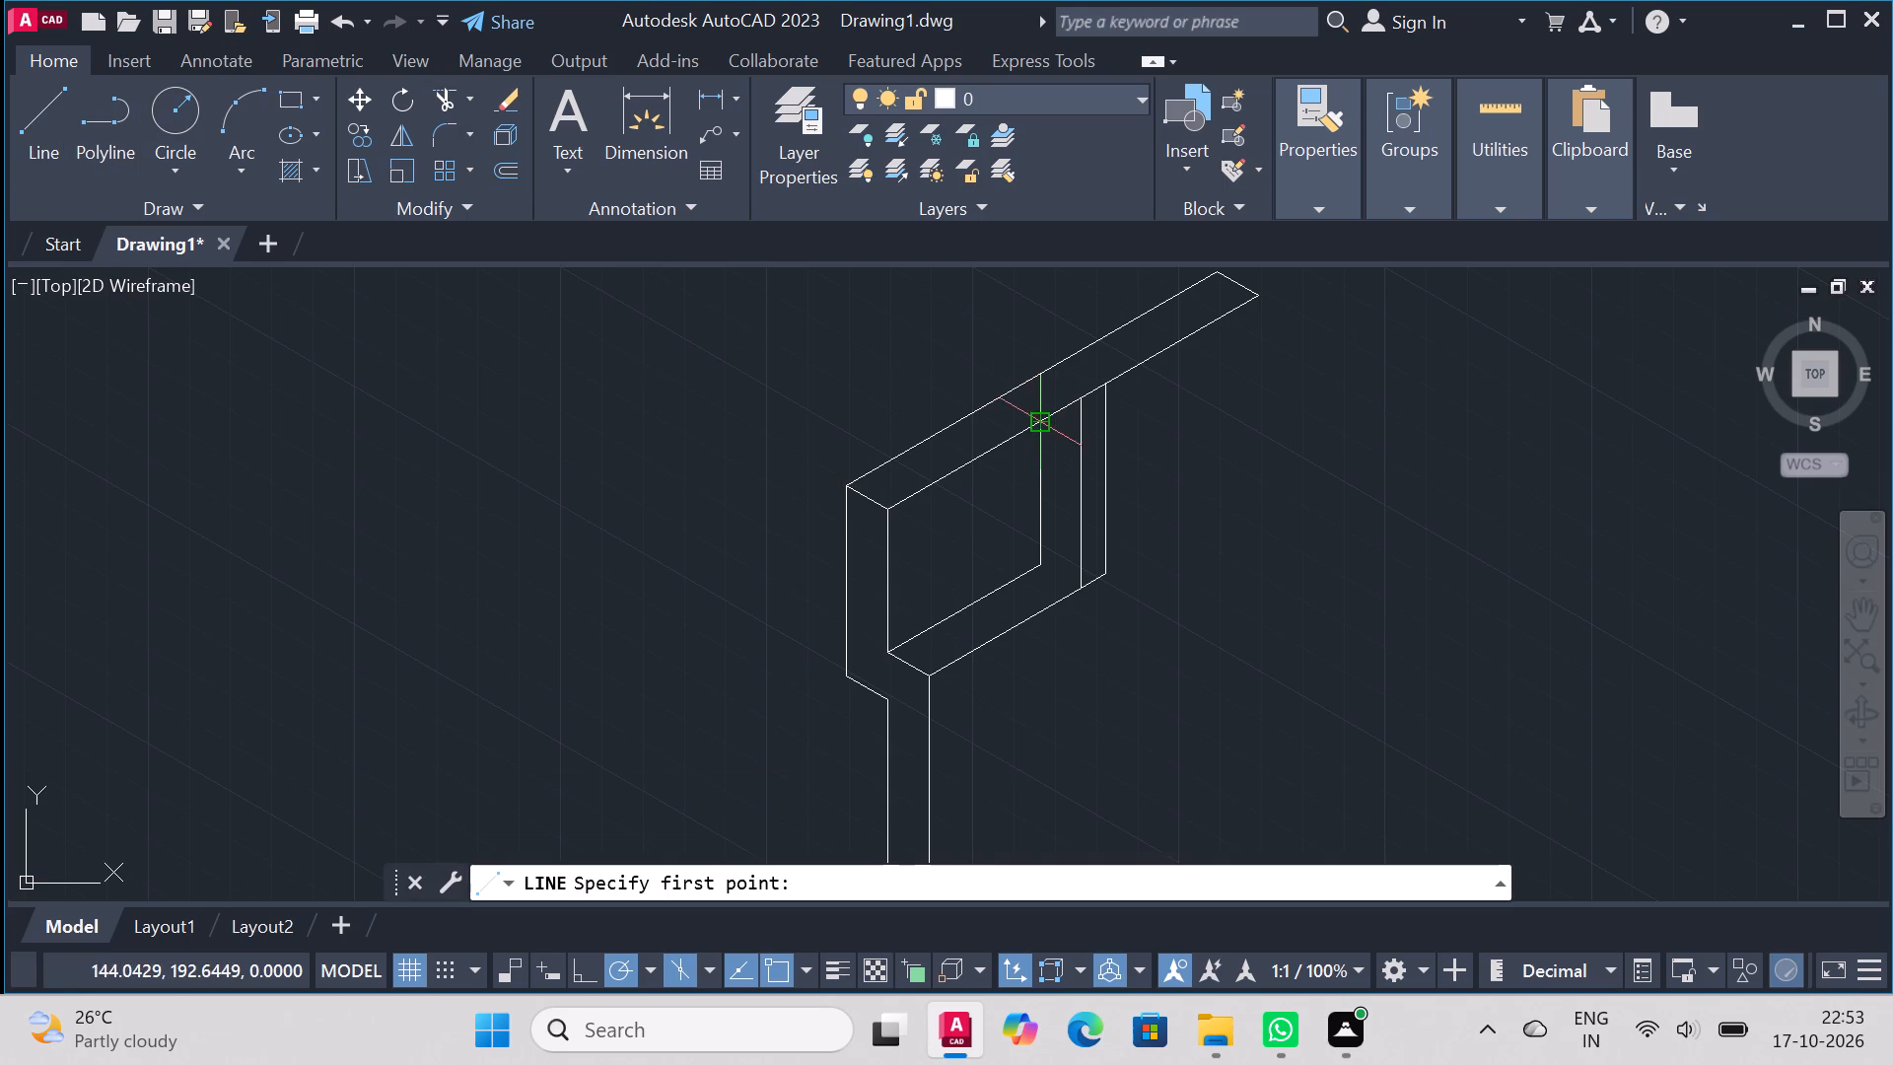
pyautogui.click(1035, 427)
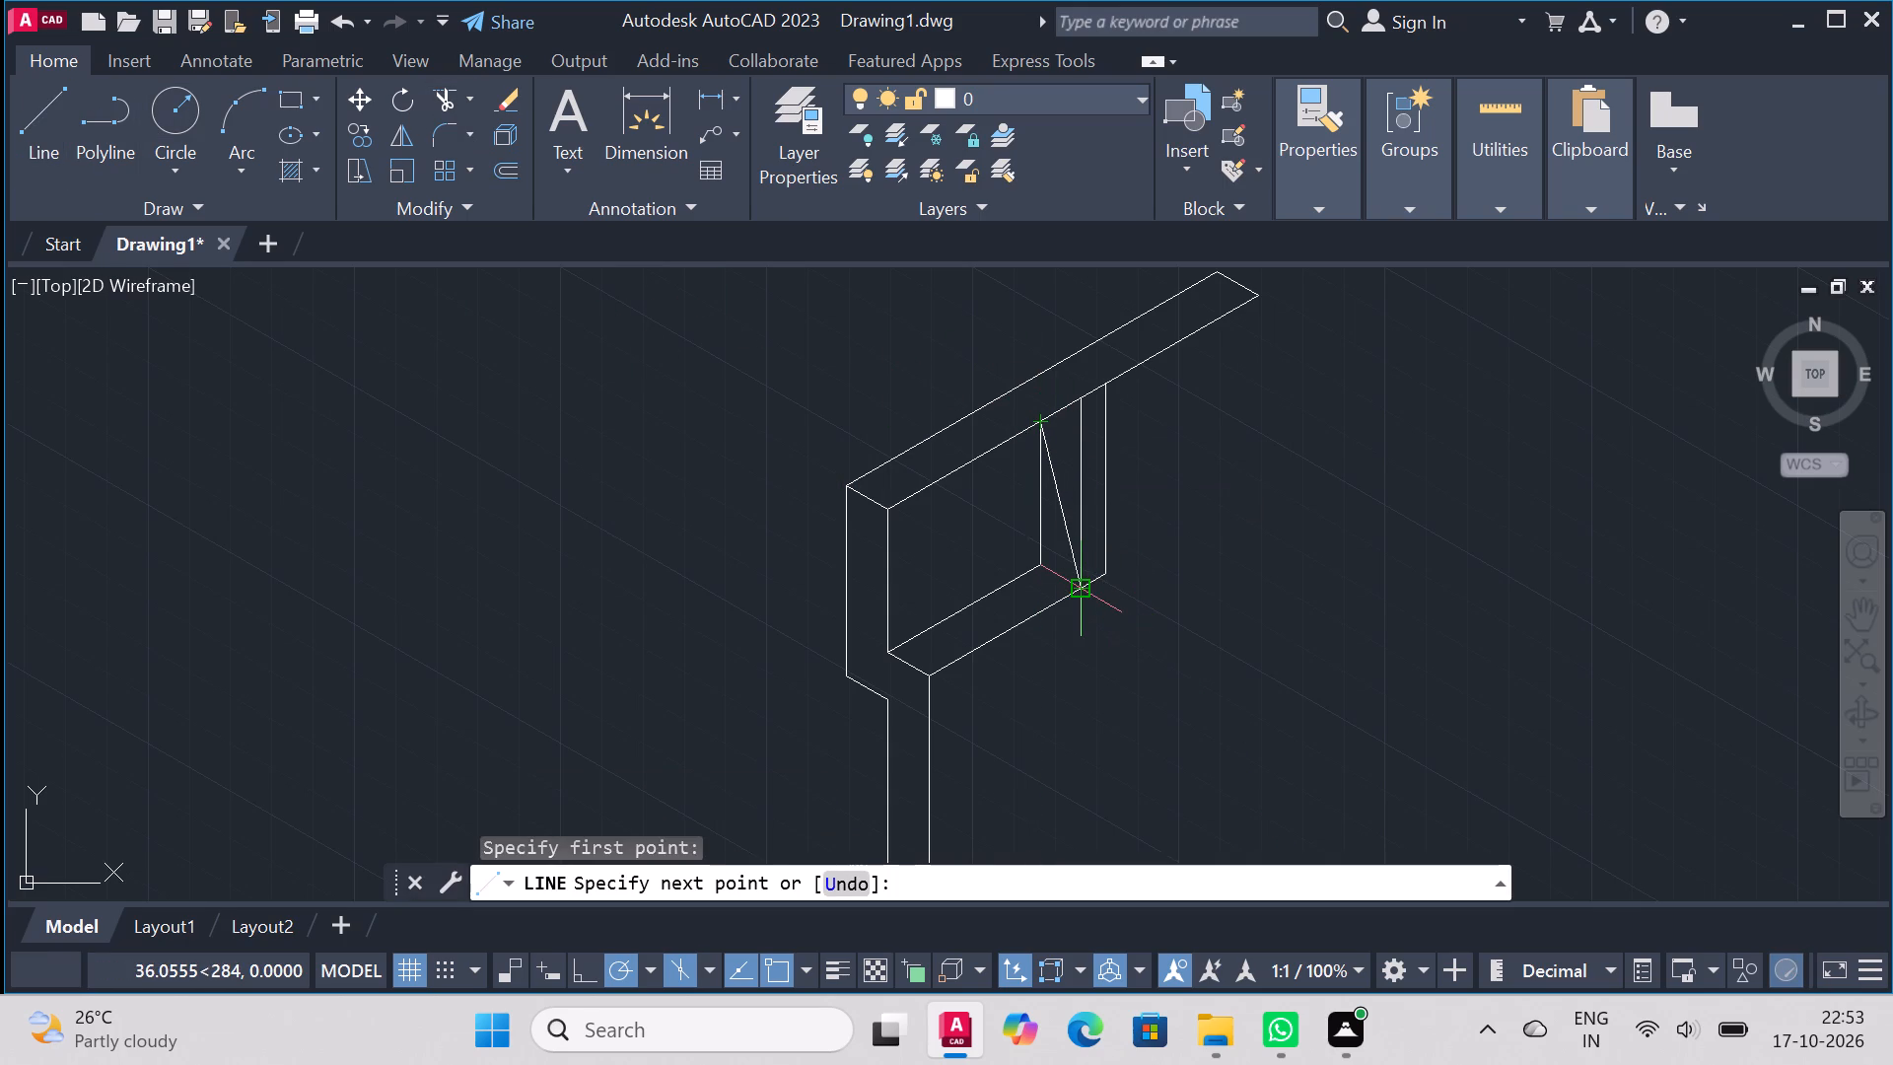
pyautogui.click(1081, 590)
pyautogui.rightClick(1145, 432)
pyautogui.click(1231, 441)
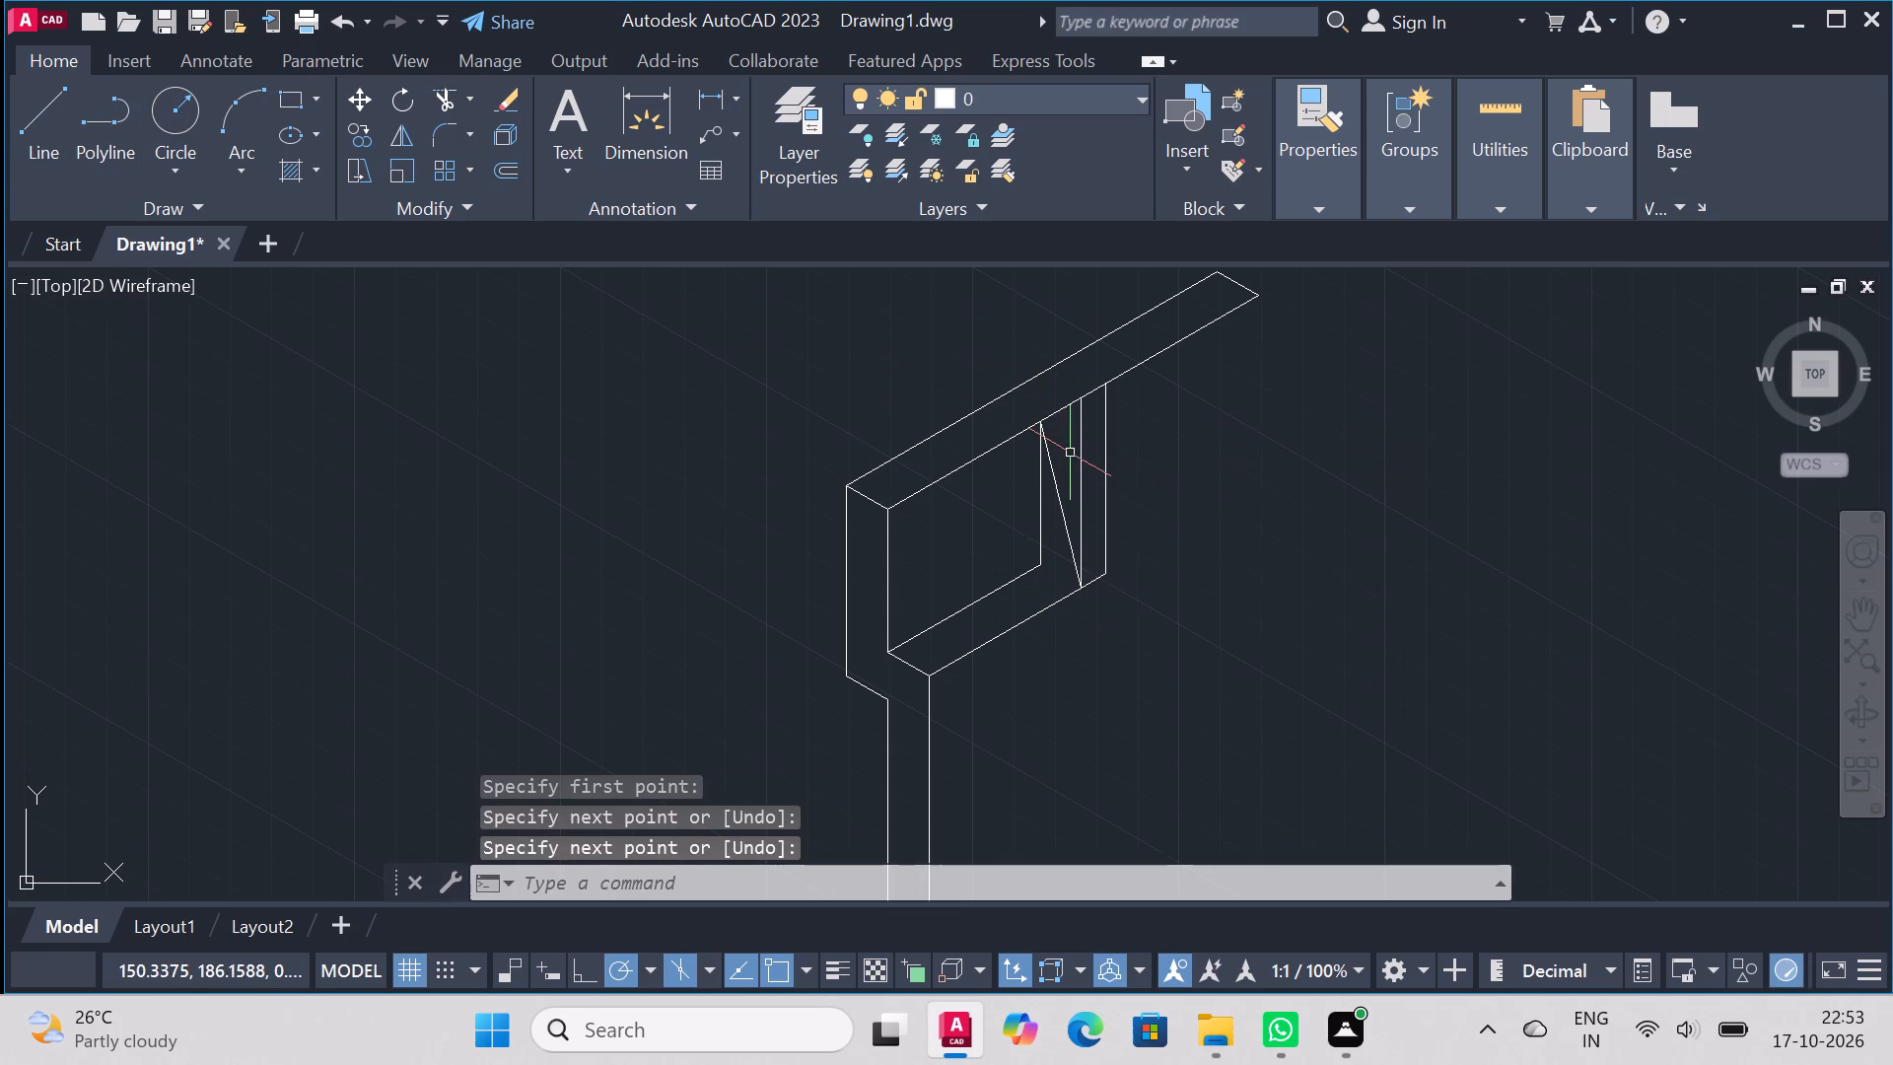
# Delete the vertical line rising from where the outer 37-unit and 6-unit lines meet.
pyautogui.click(1081, 448)
pyautogui.press('Delete')
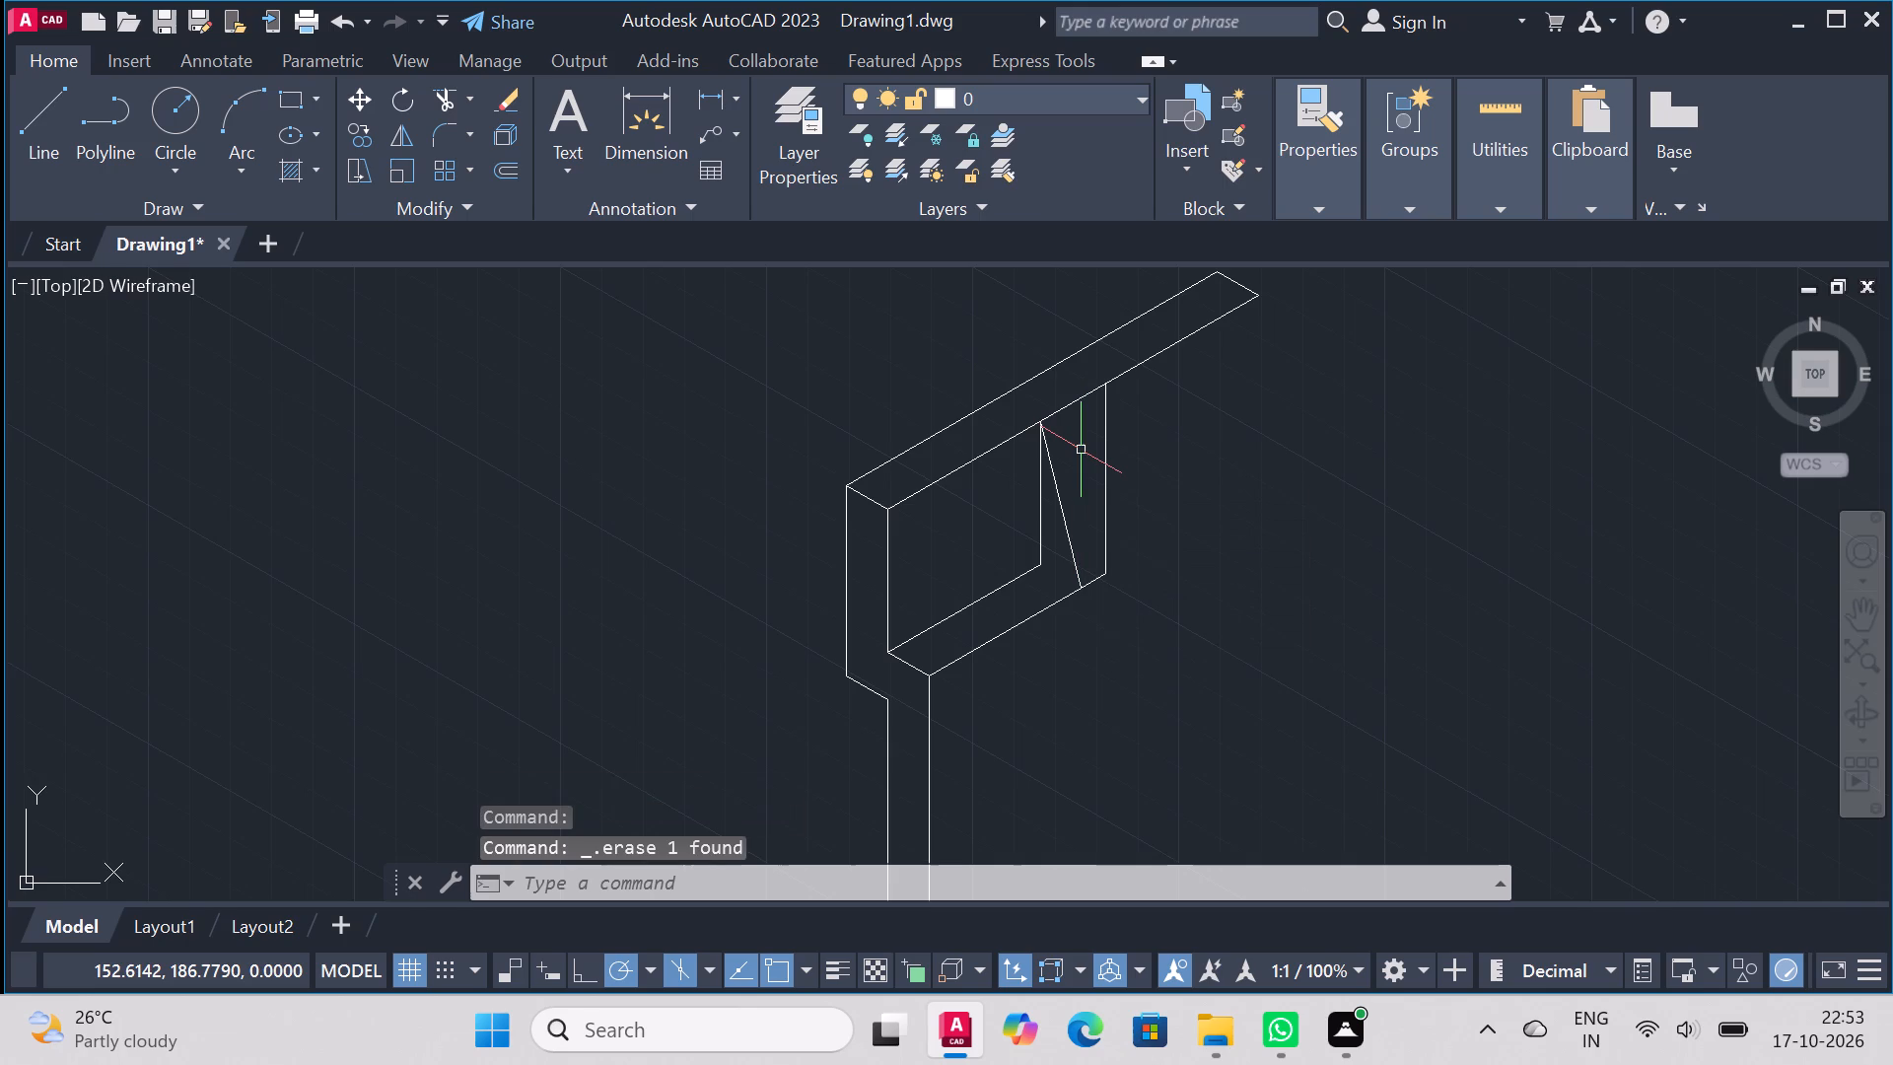
# Draw a 6-unit line at 30° along the arm from the slanted line's top, and join it to the lower 6-unit line's outer end.
pyautogui.click(59, 116)
pyautogui.click(1035, 426)
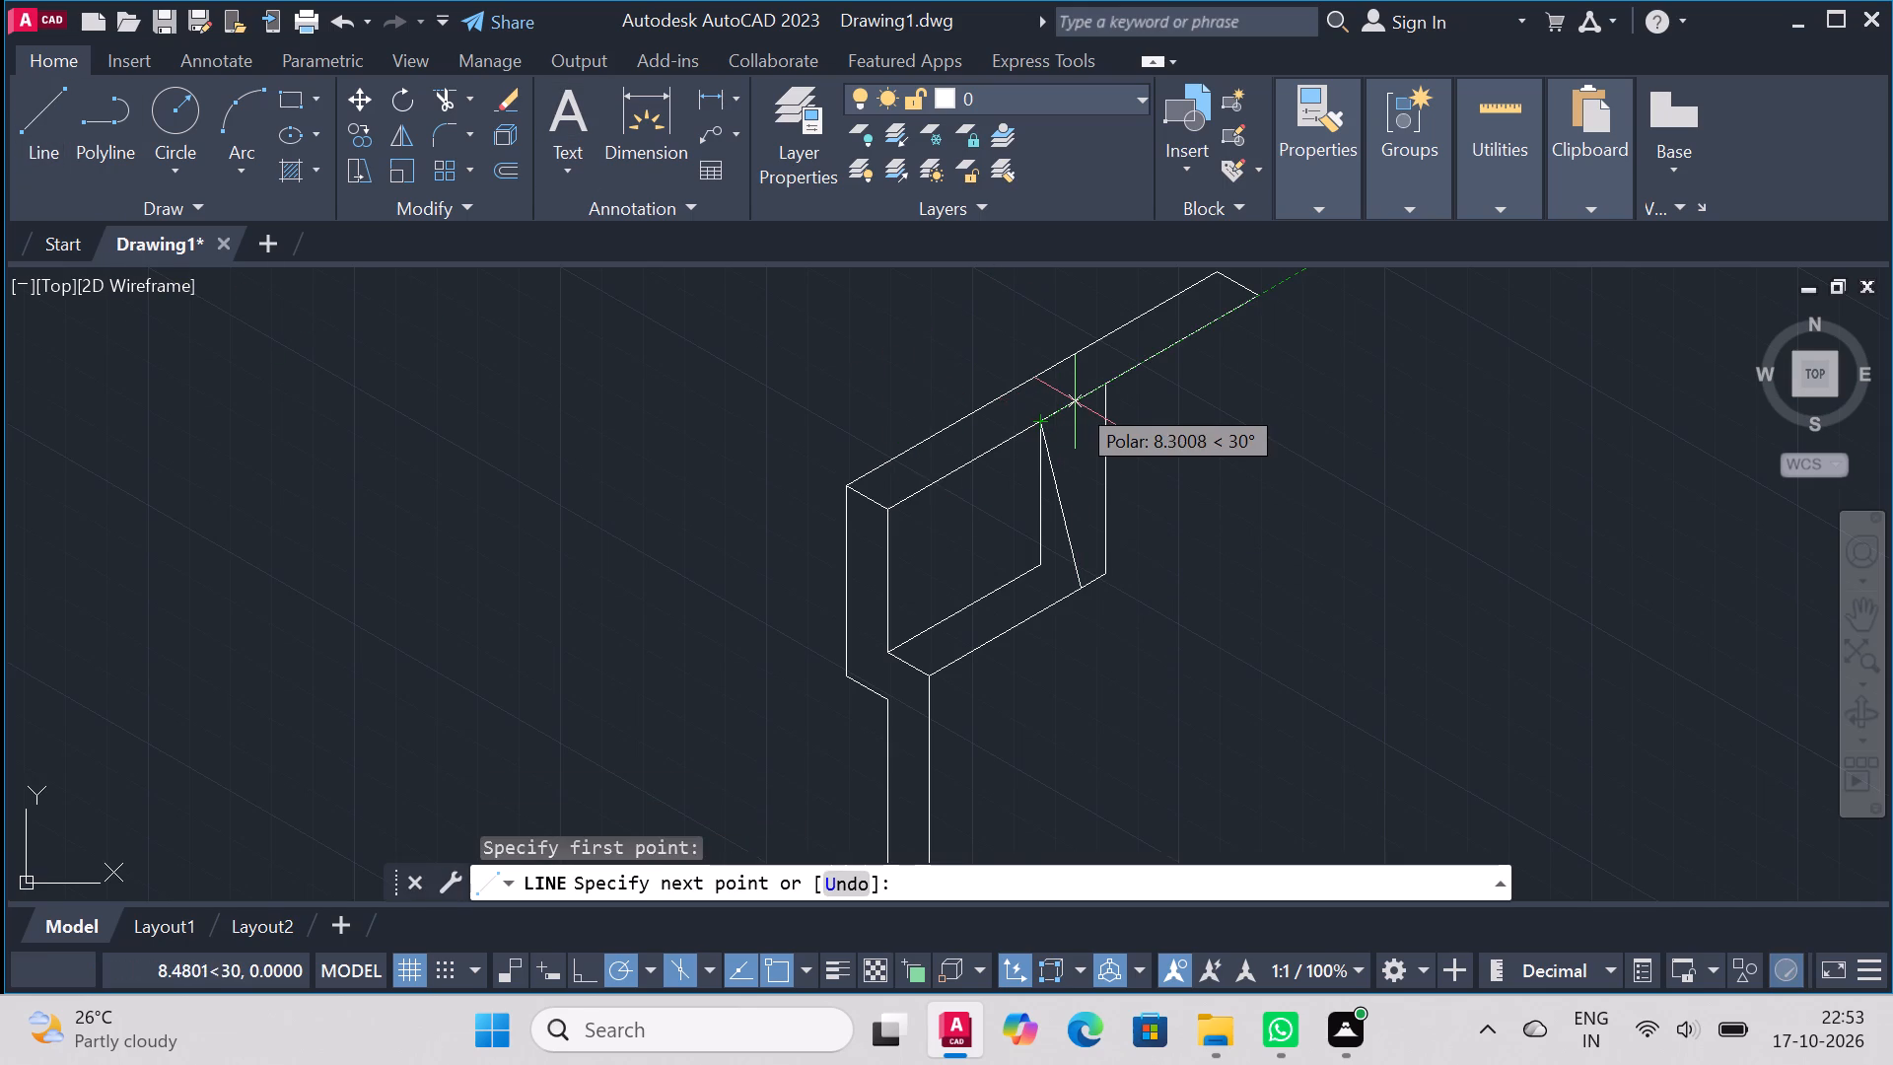
pyautogui.press('6')
pyautogui.press('Return')
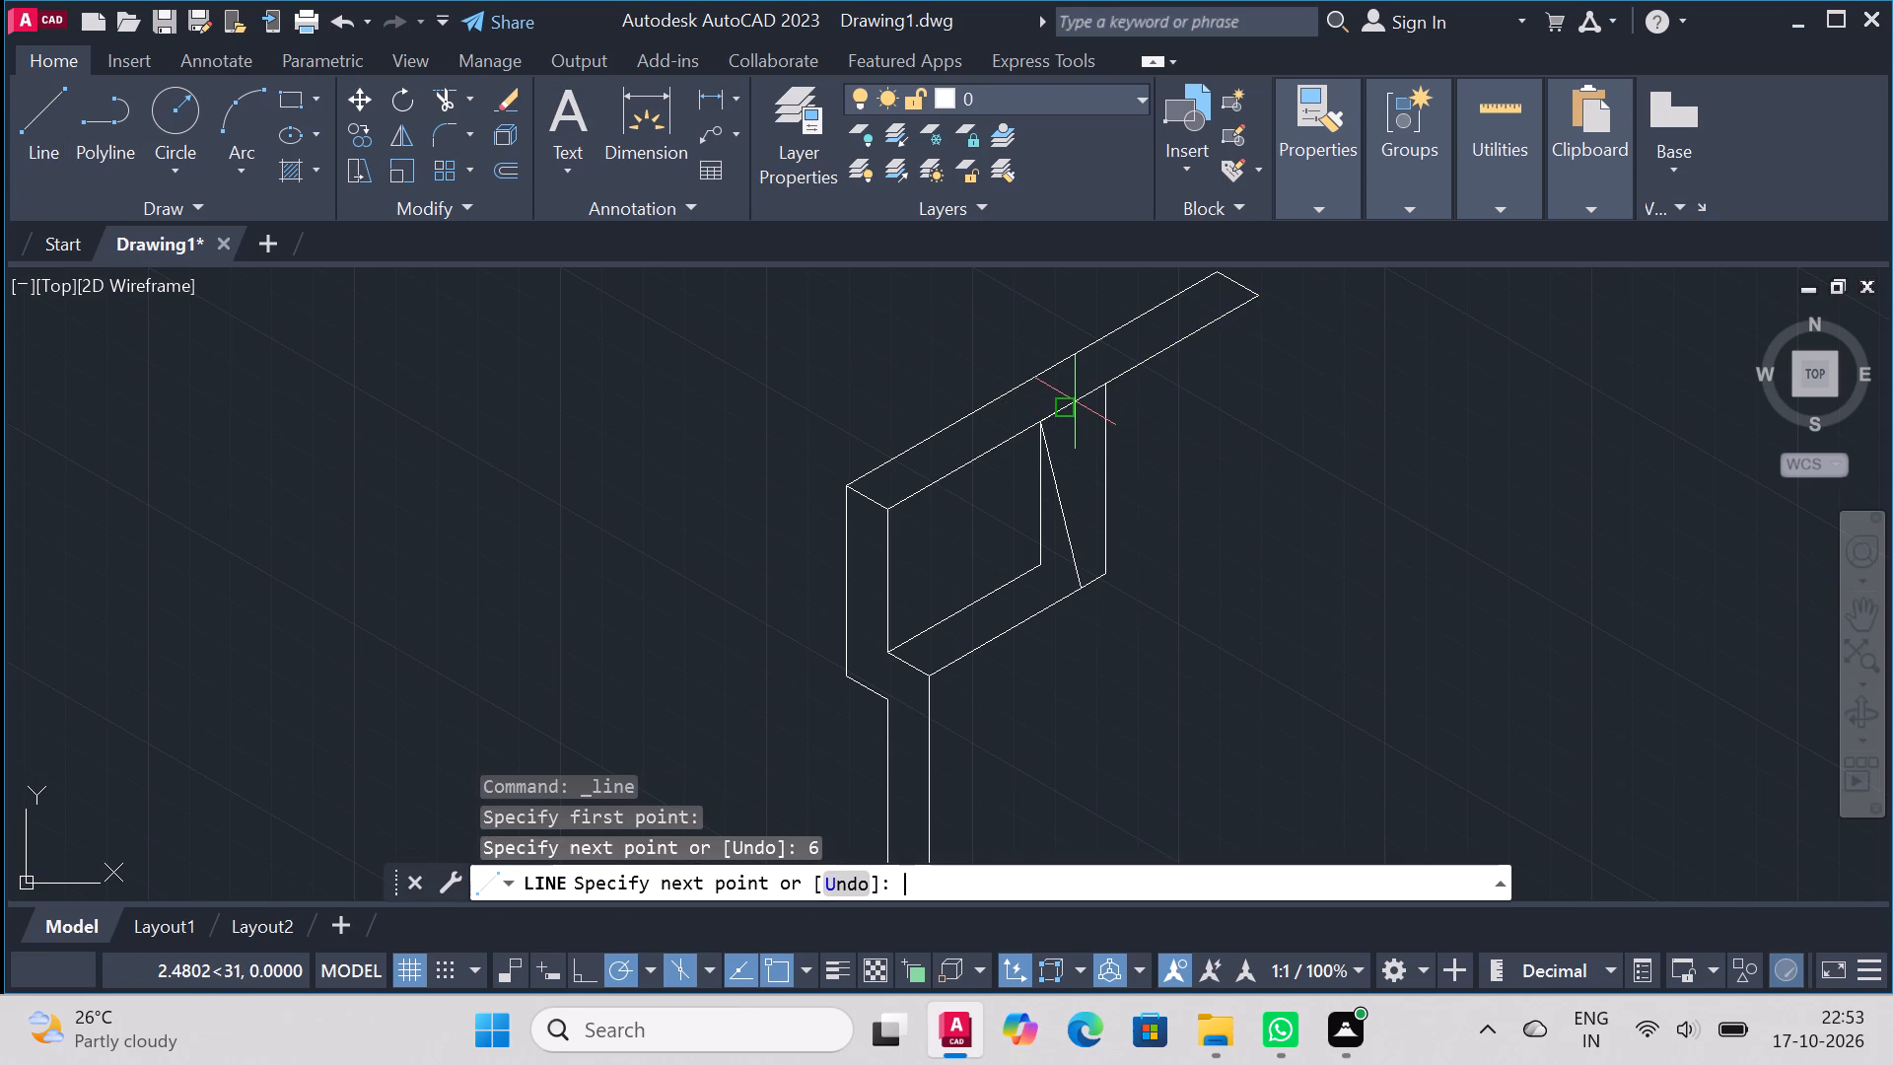
pyautogui.click(1107, 573)
pyautogui.rightClick(1107, 573)
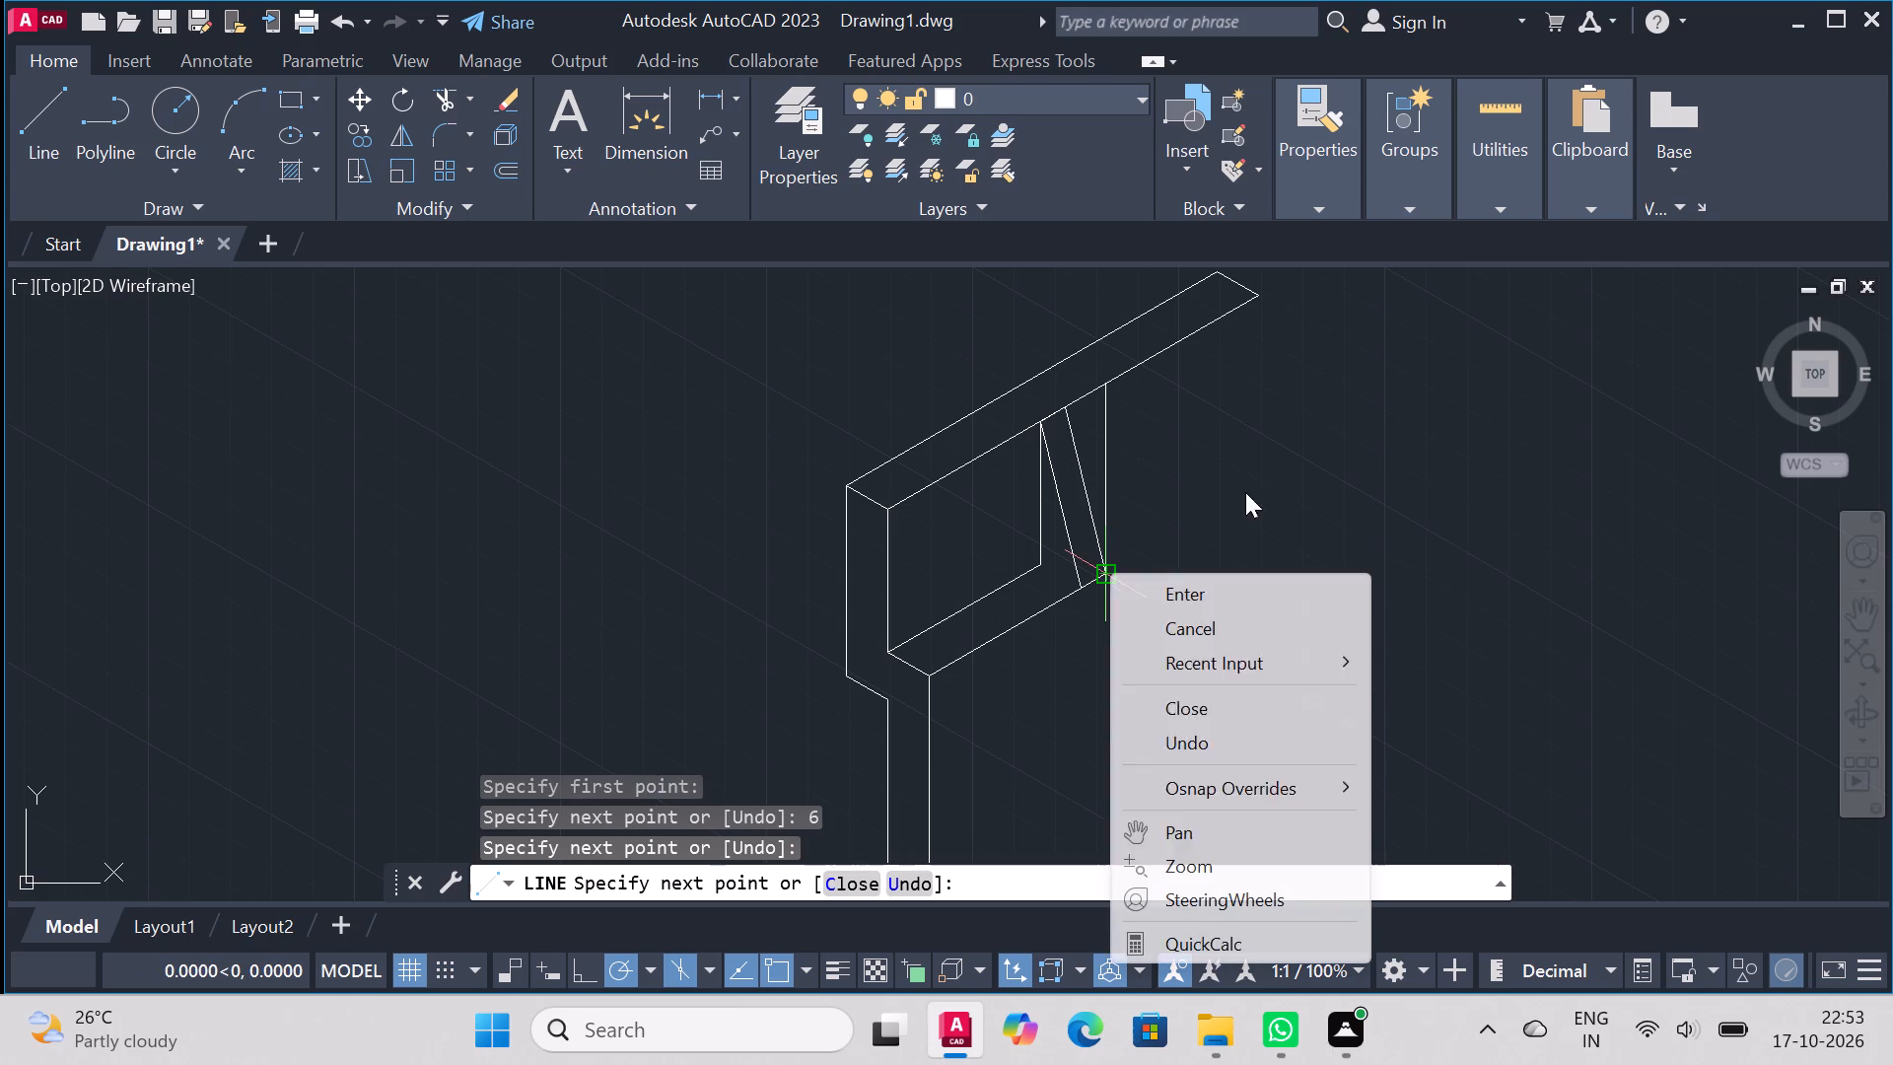
pyautogui.click(1302, 598)
# Delete the vertical line rising from the outer end of the lower 6-unit line to the arm.
pyautogui.click(1108, 474)
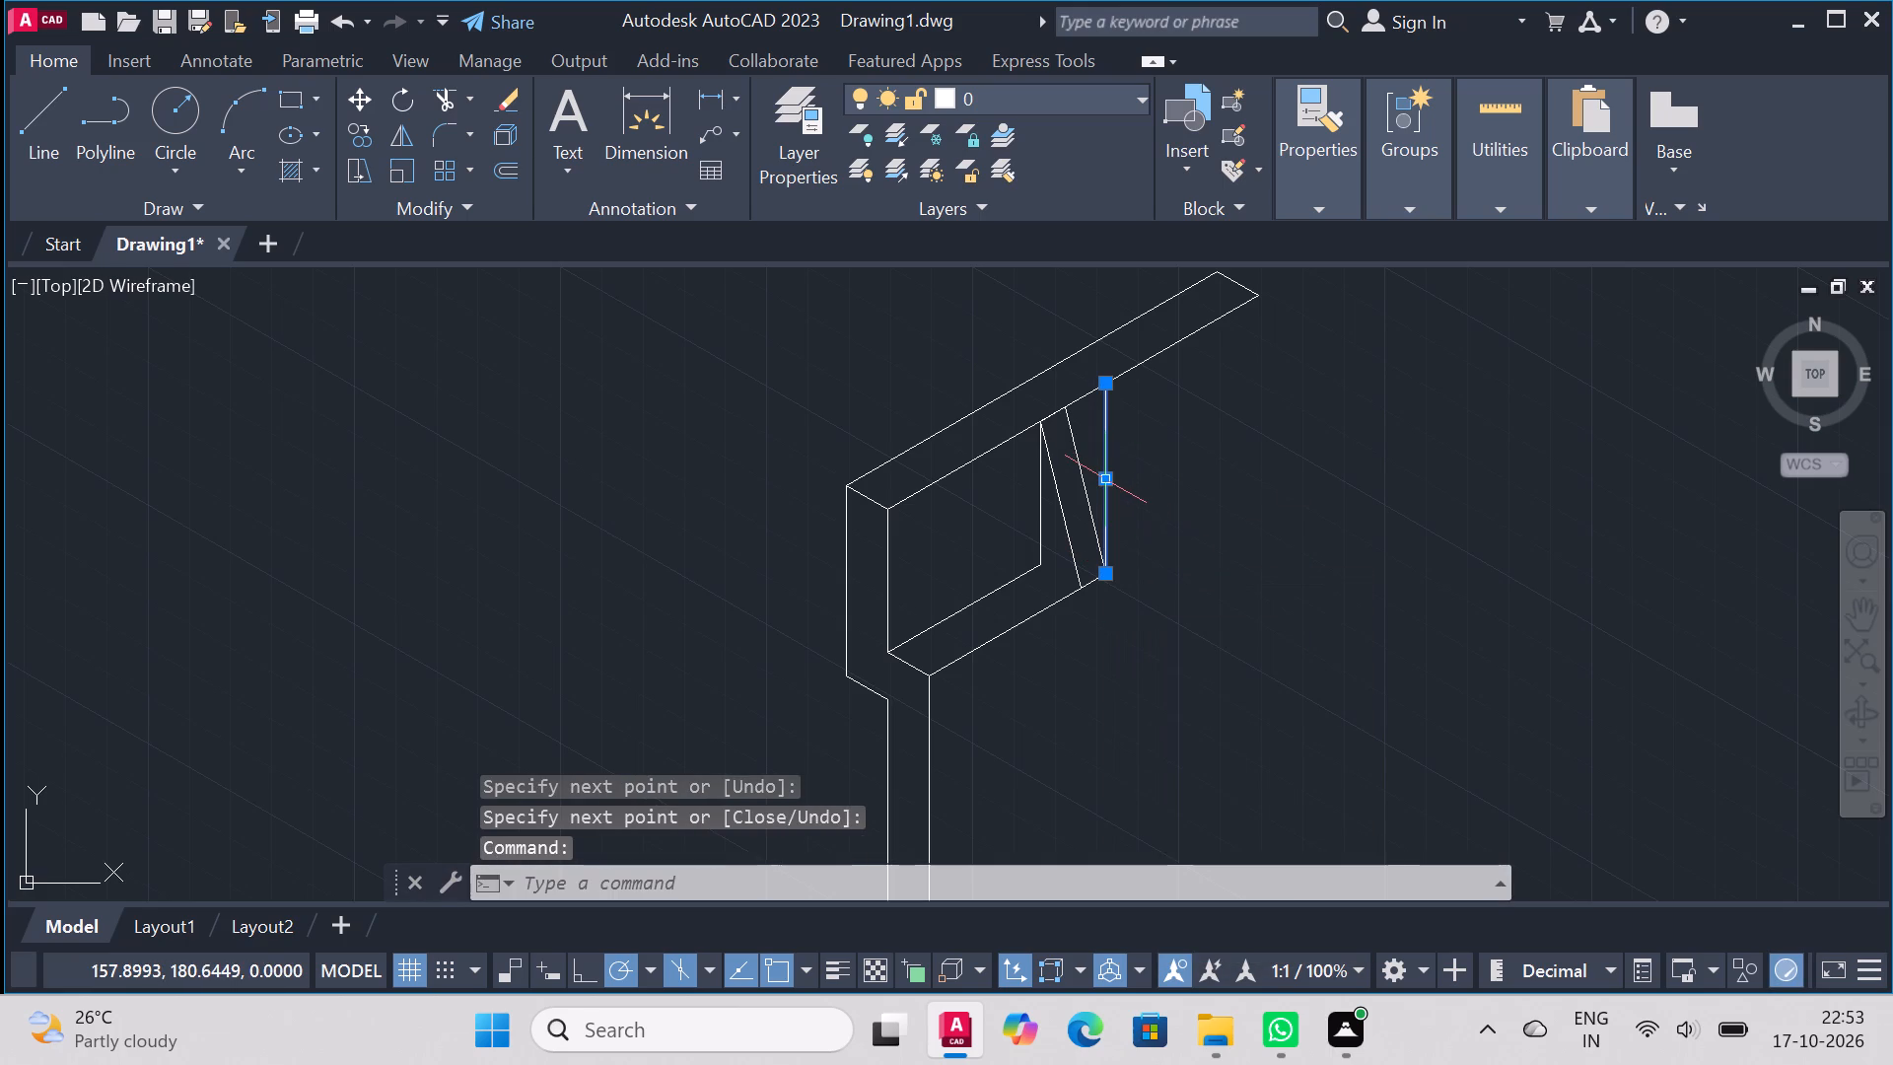
pyautogui.press('Delete')
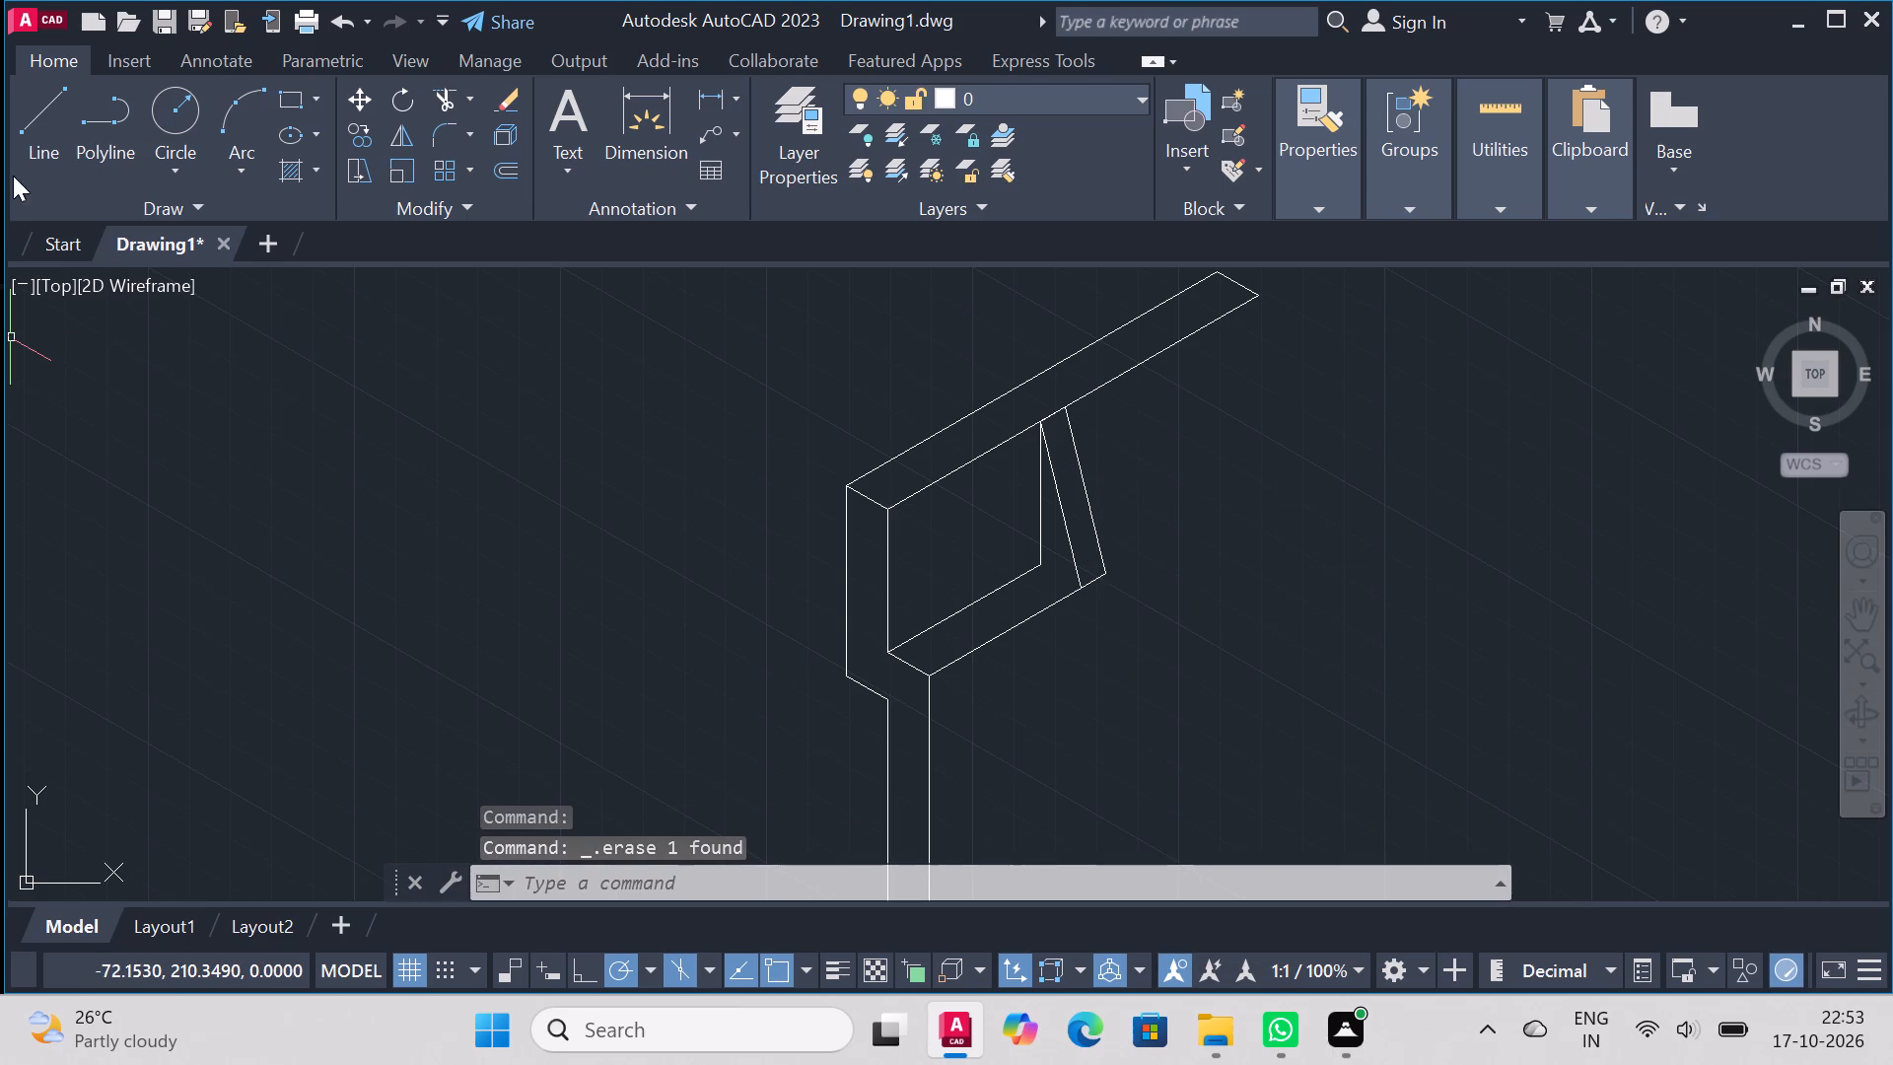
# Draw a line from the bottom of the inner vertical to the foot of the inner slanted line.
pyautogui.click(43, 128)
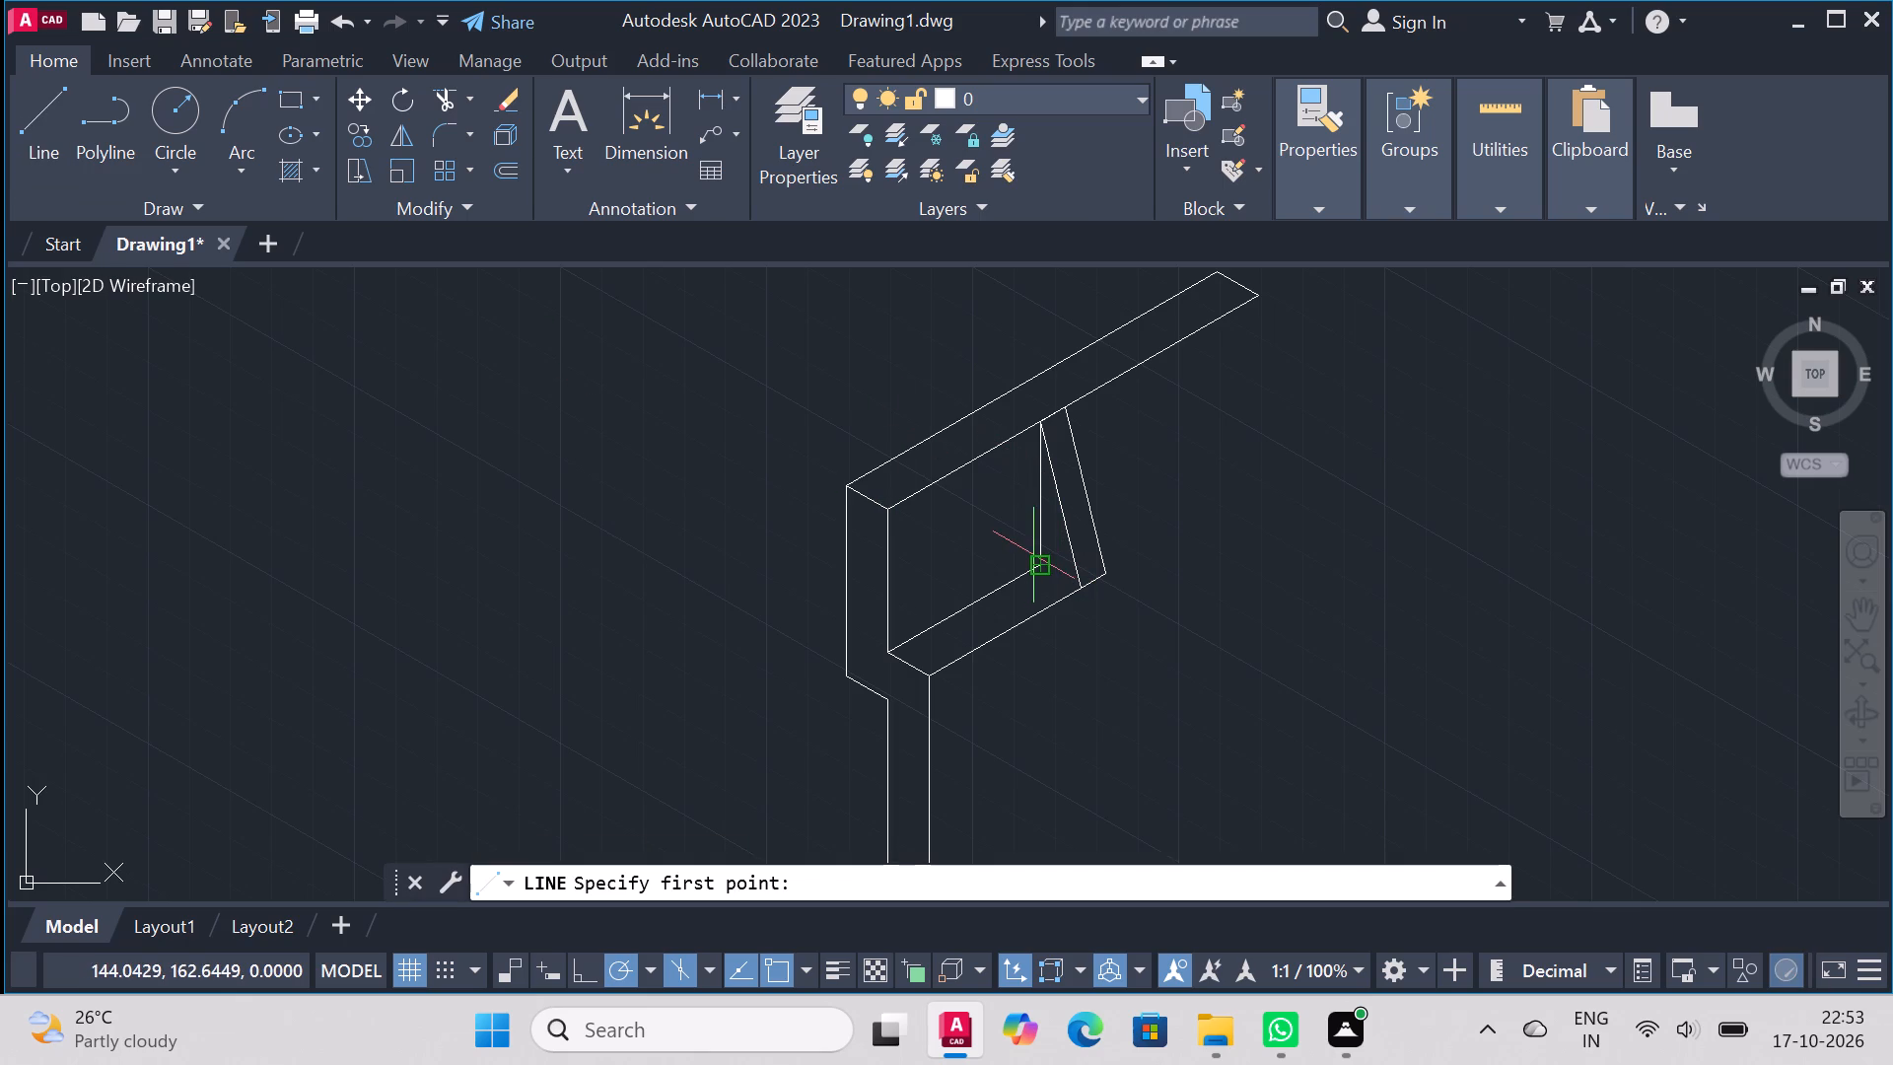
pyautogui.click(1037, 561)
pyautogui.click(1078, 589)
pyautogui.rightClick(1096, 539)
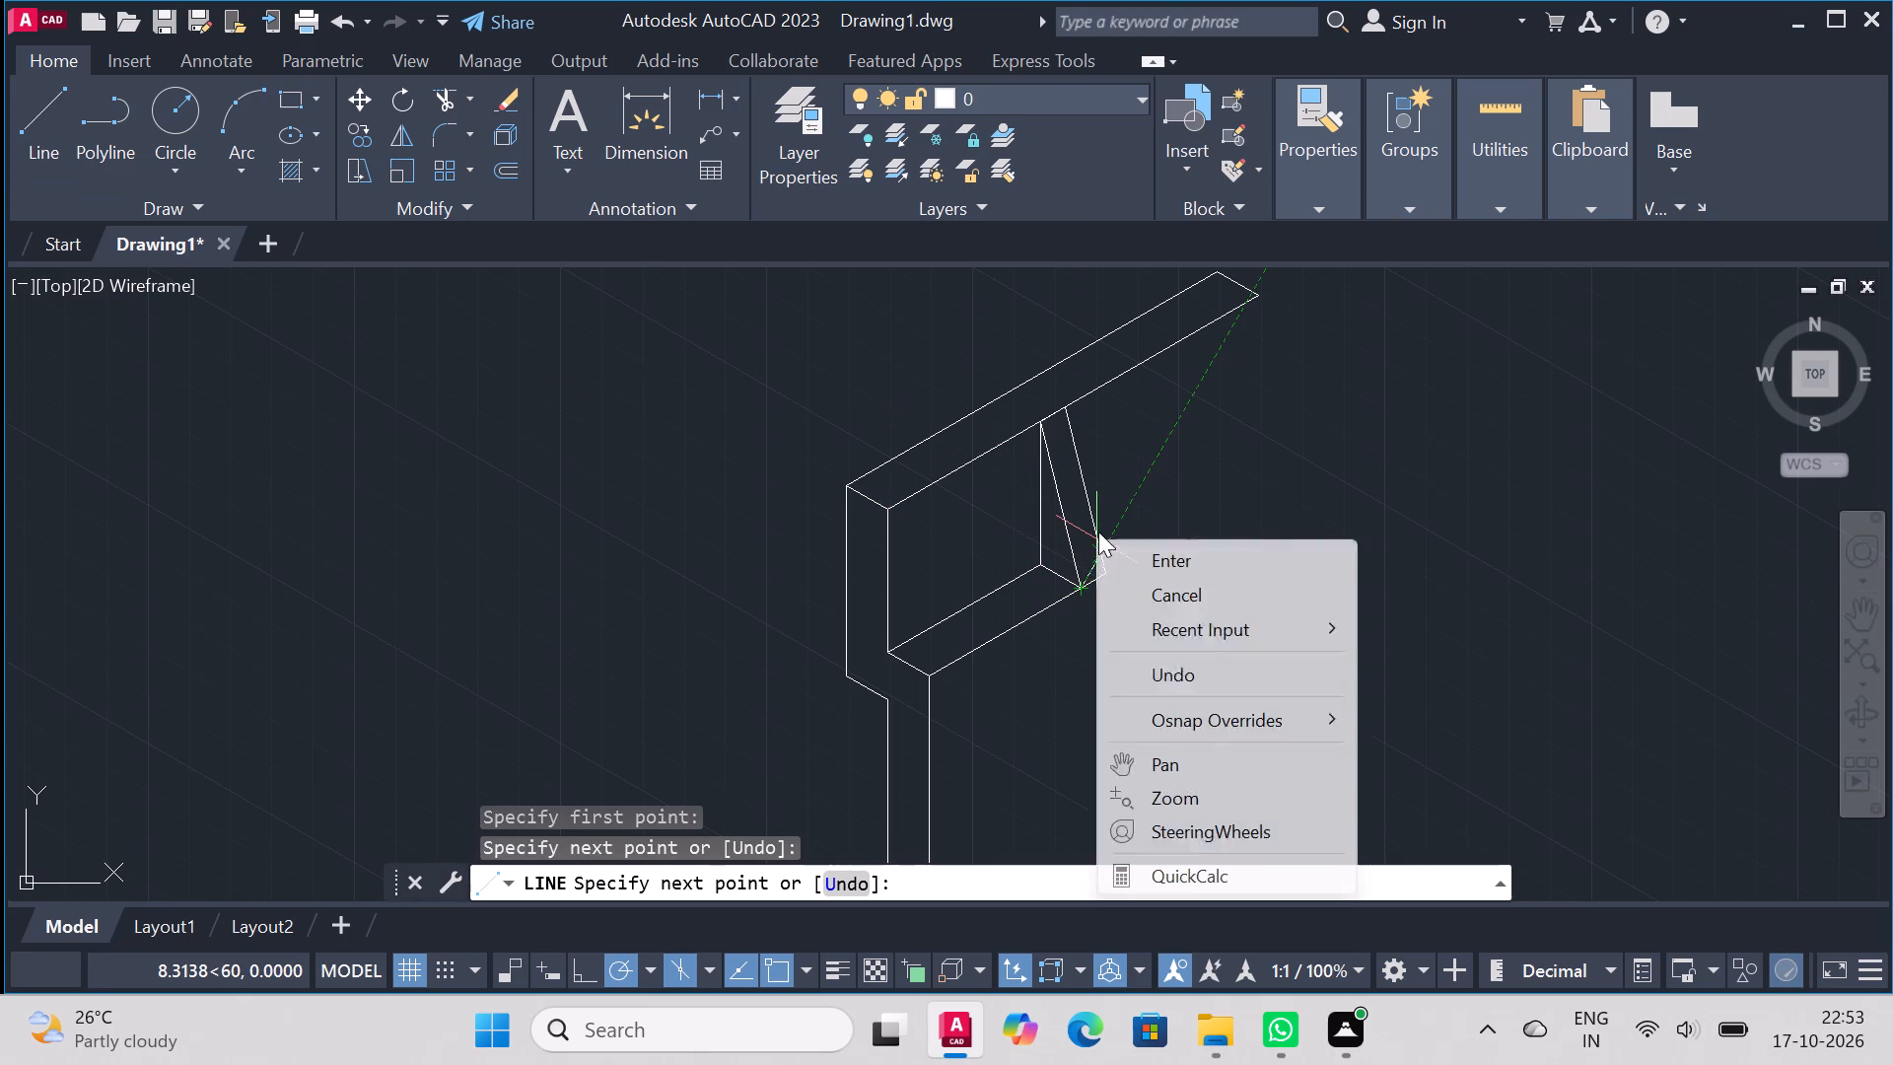
pyautogui.click(1185, 554)
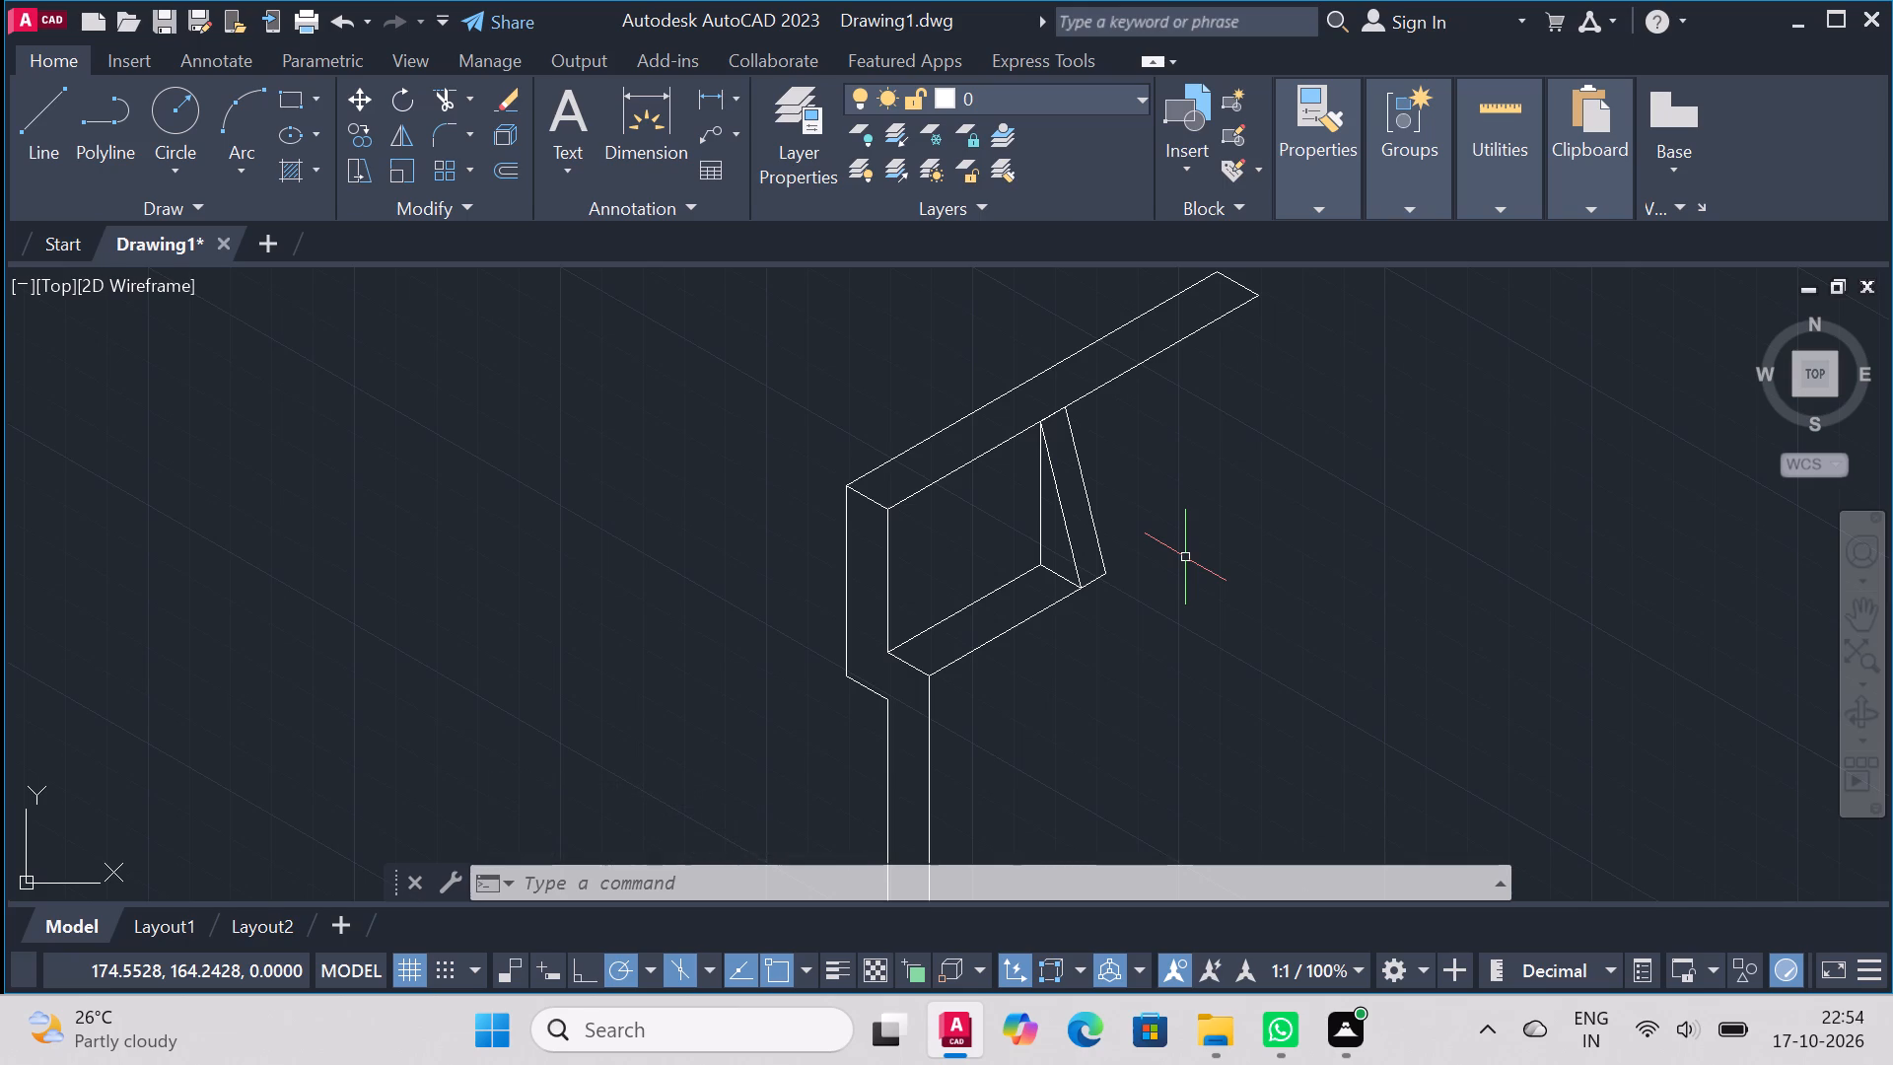
# Draw a line about 81 units long at 30° from the bottom of the inner vertical, past the arm's far end.
pyautogui.click(35, 151)
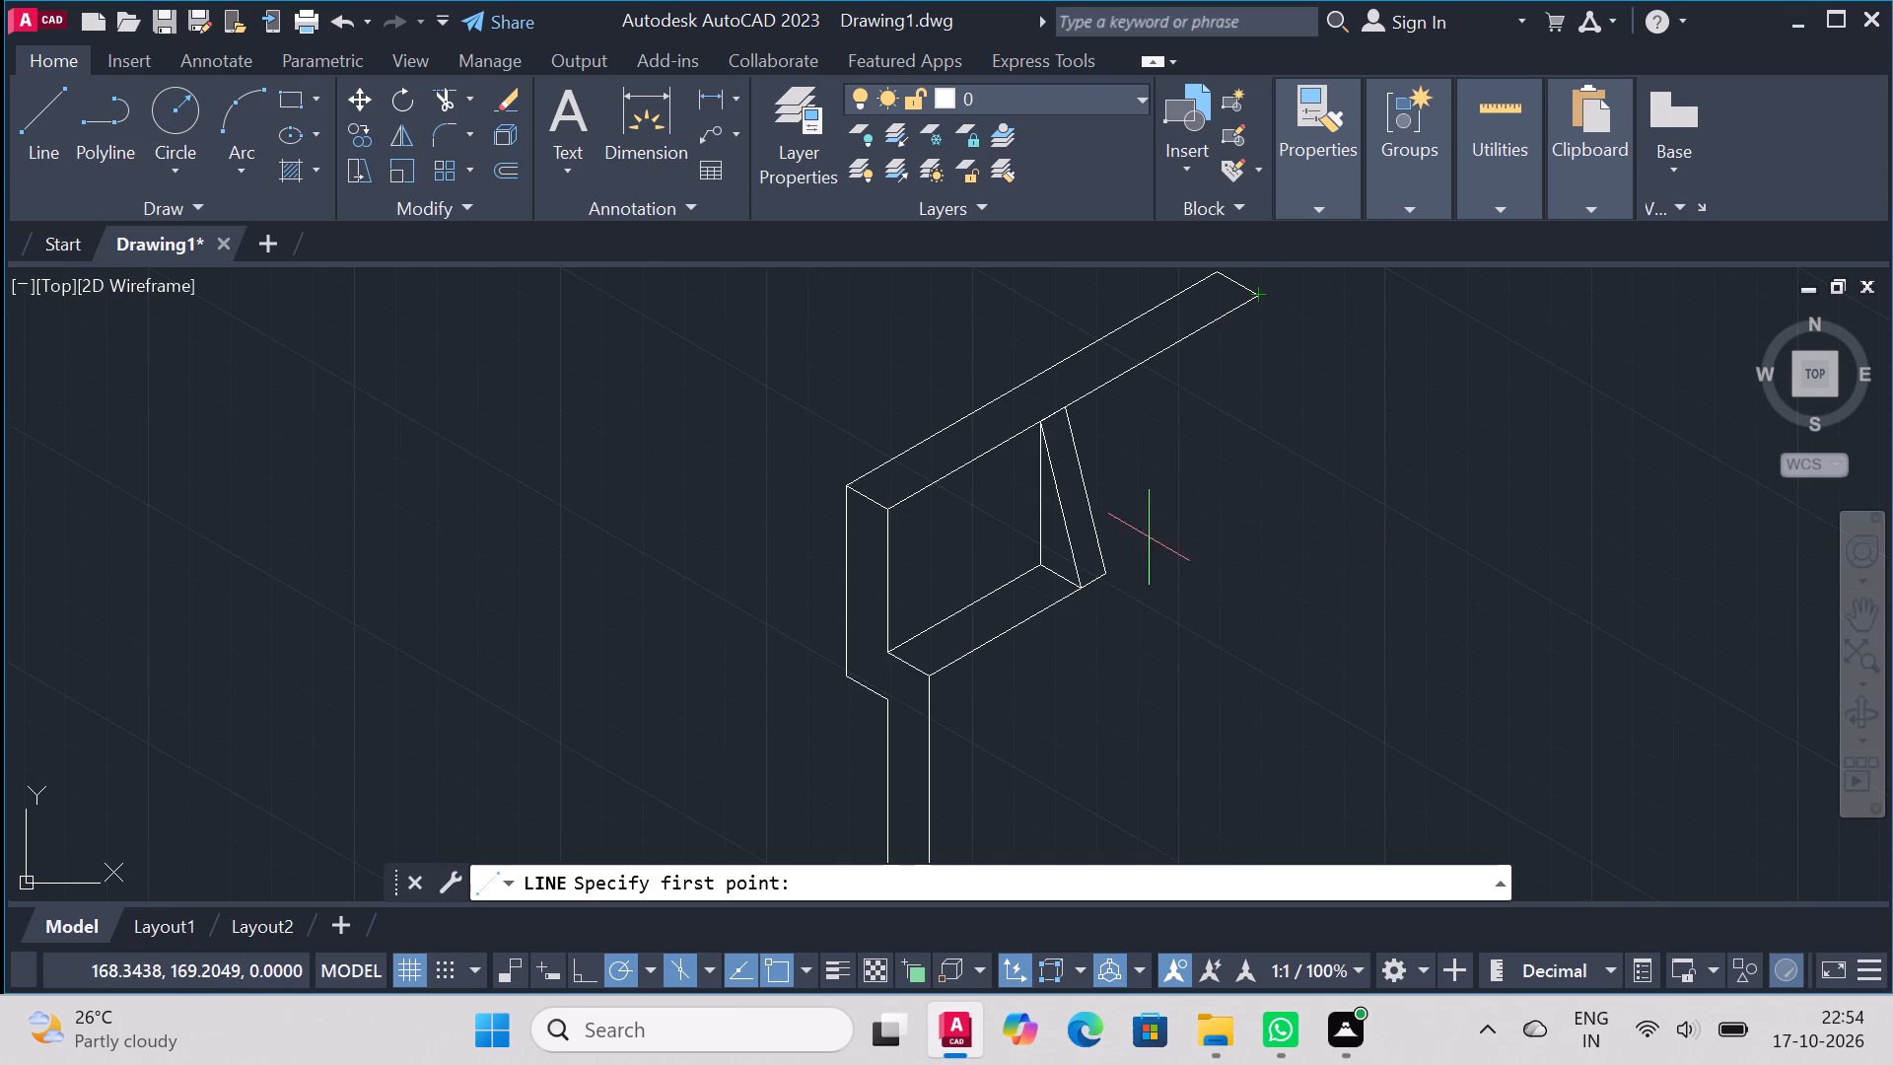
pyautogui.click(1045, 572)
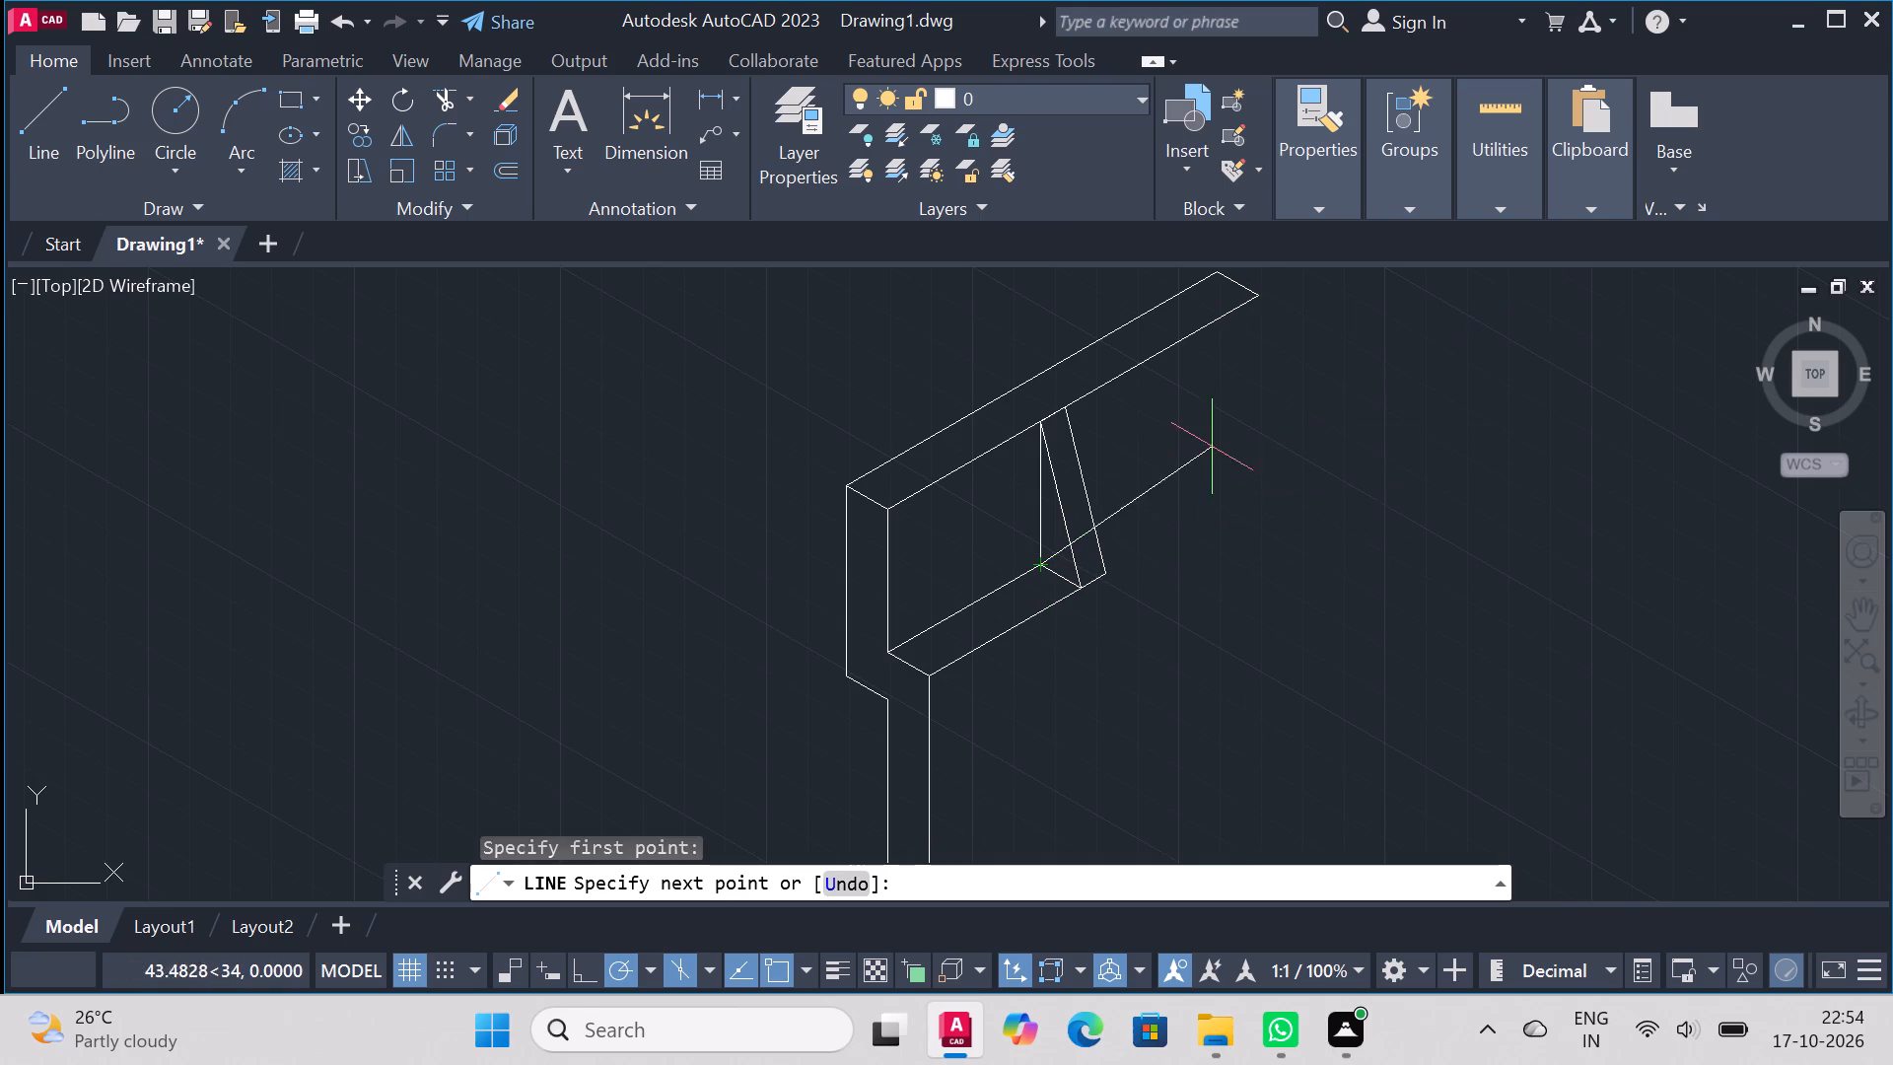
pyautogui.click(1377, 372)
pyautogui.rightClick(1377, 372)
pyautogui.click(1422, 382)
# Draw a vertical line from the lower corner of the arm's far end down to the long 30° line.
pyautogui.rightClick(1352, 372)
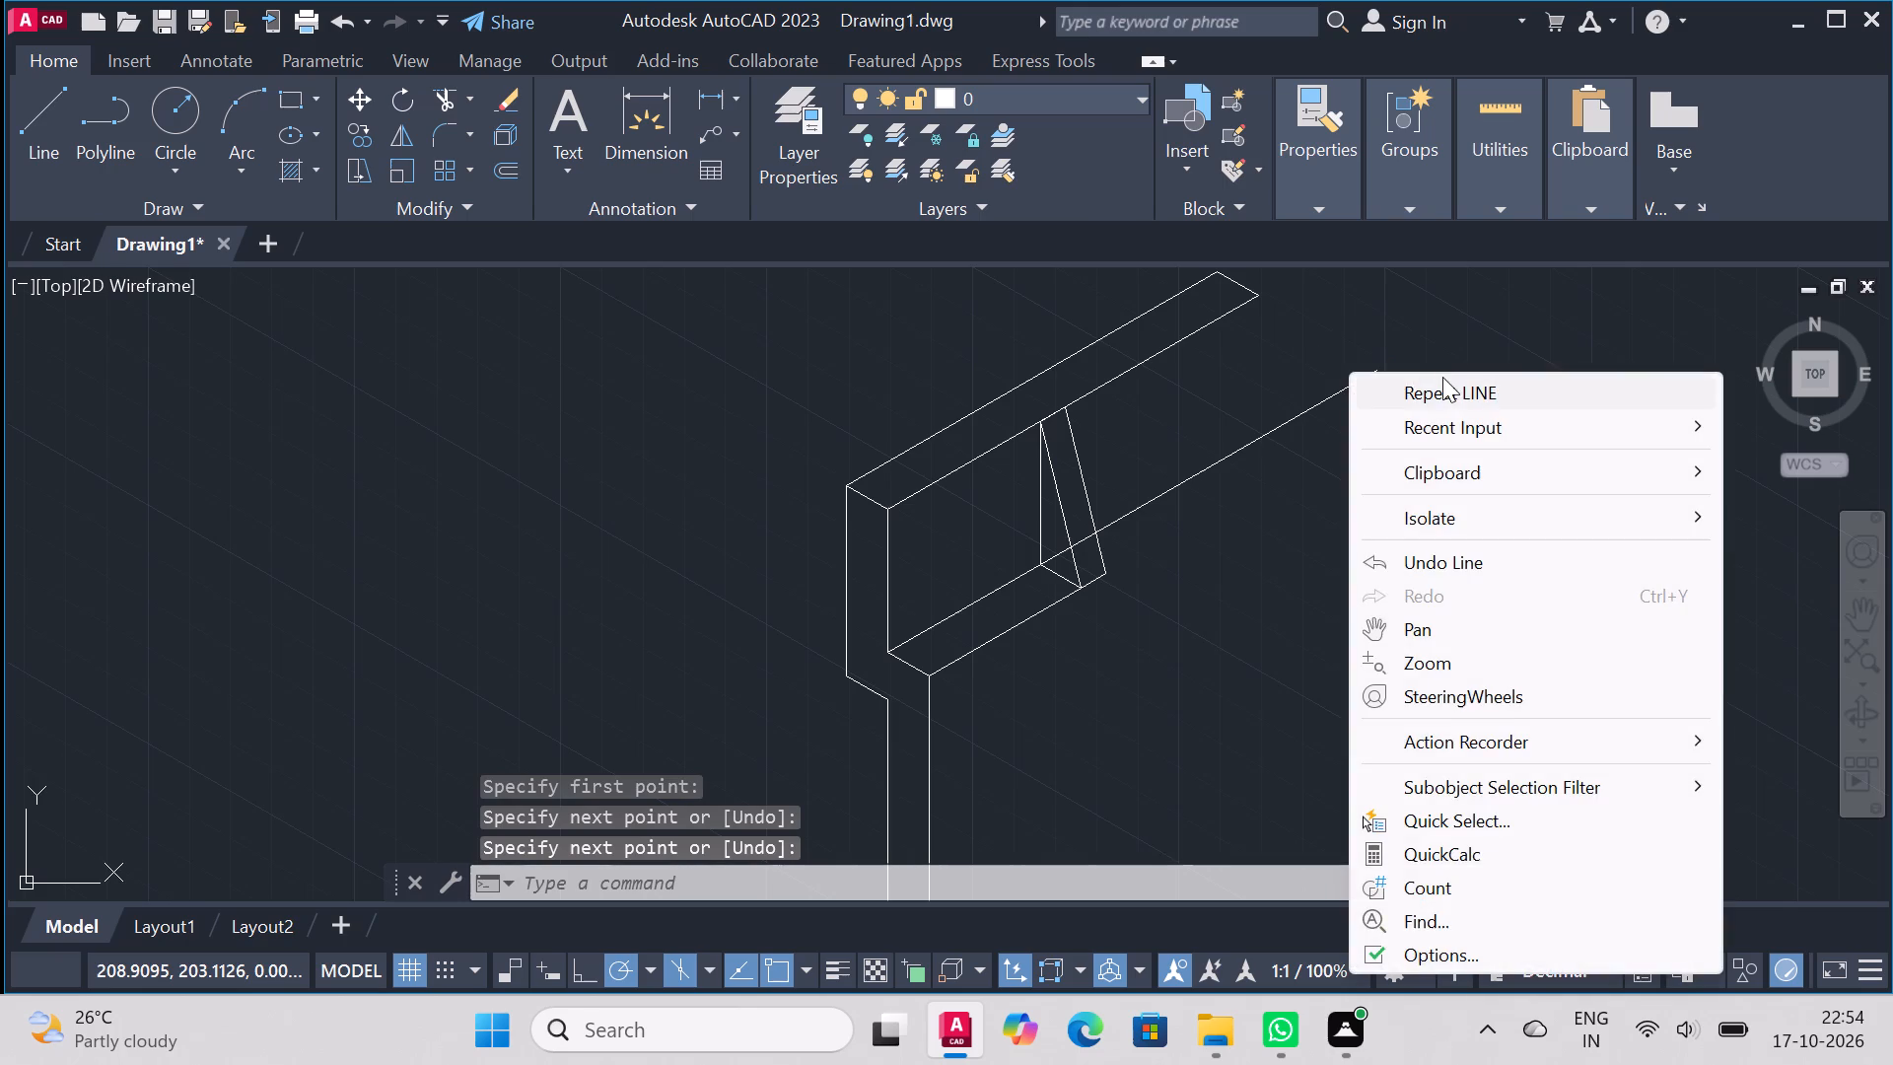
pyautogui.click(1443, 383)
pyautogui.click(1258, 304)
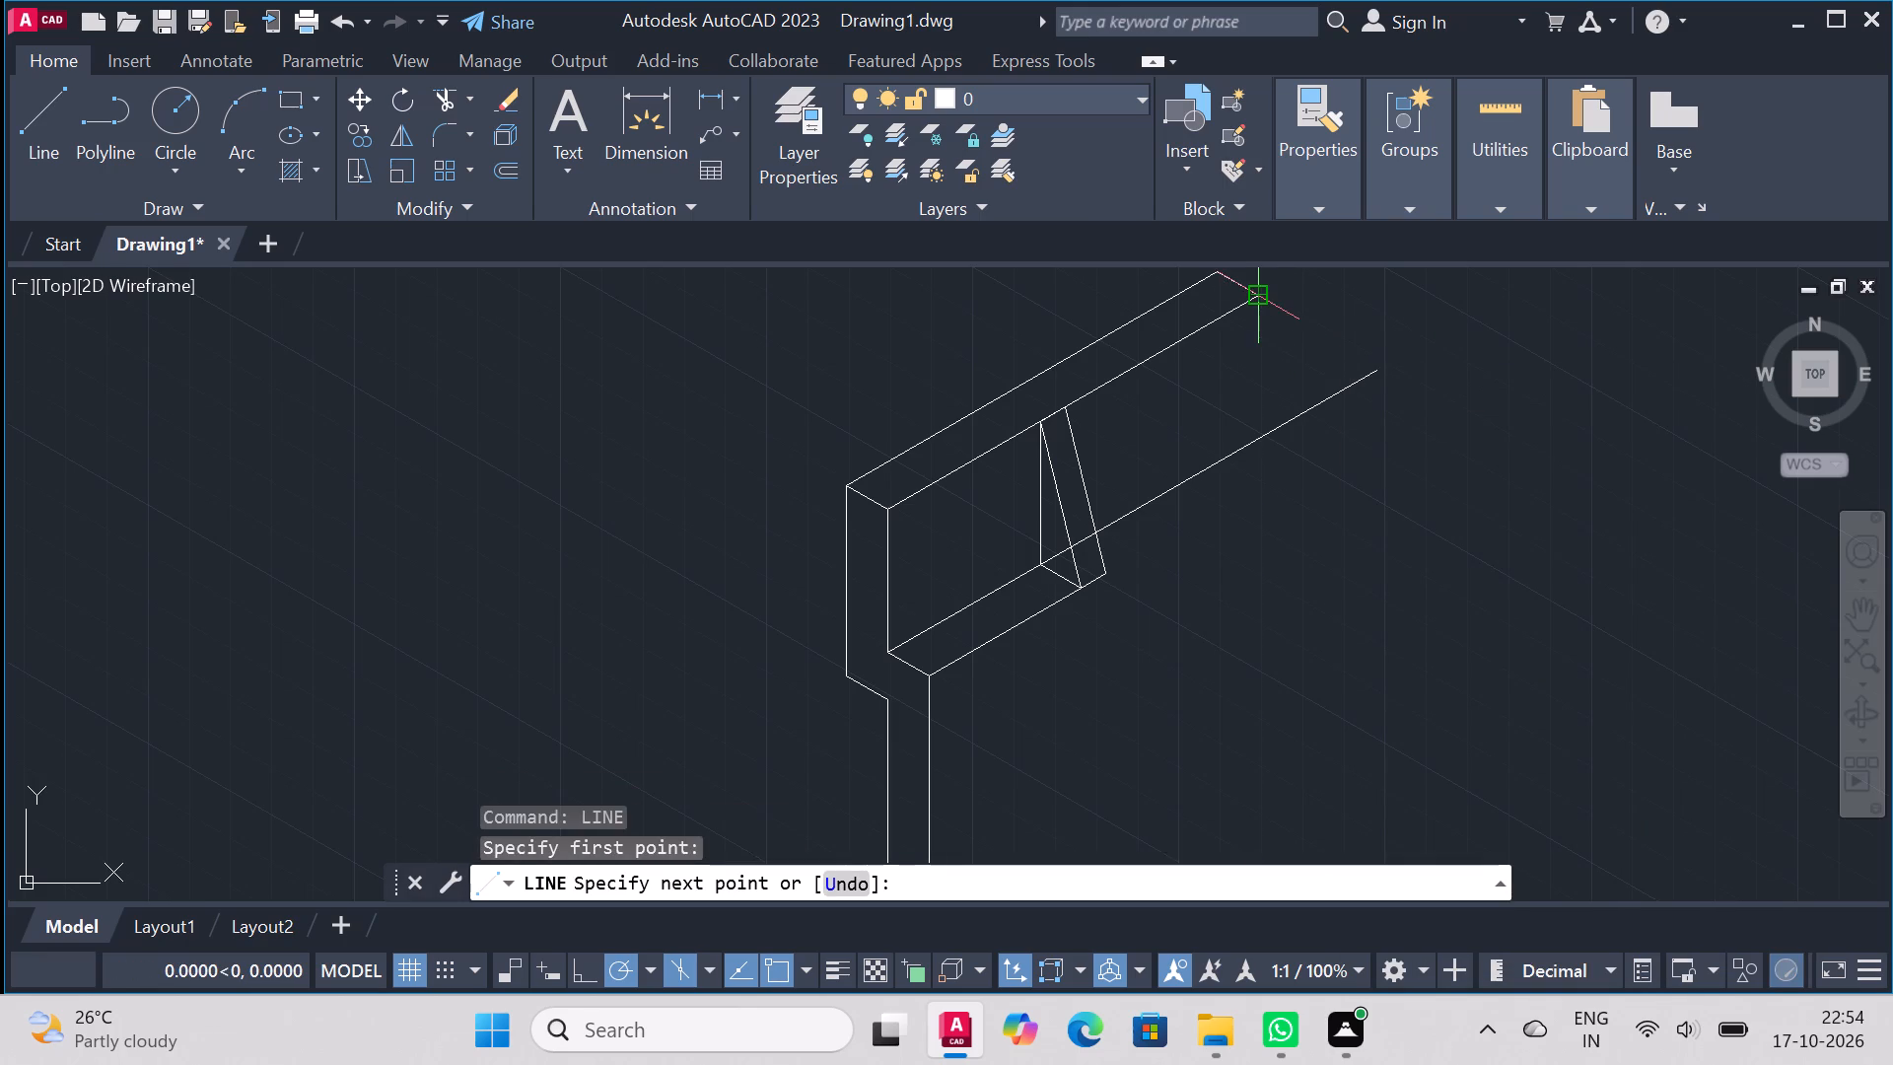
pyautogui.click(1267, 443)
pyautogui.moveTo(1264, 441); pyautogui.dragTo(1254, 444, button='right')
pyautogui.click(1308, 451)
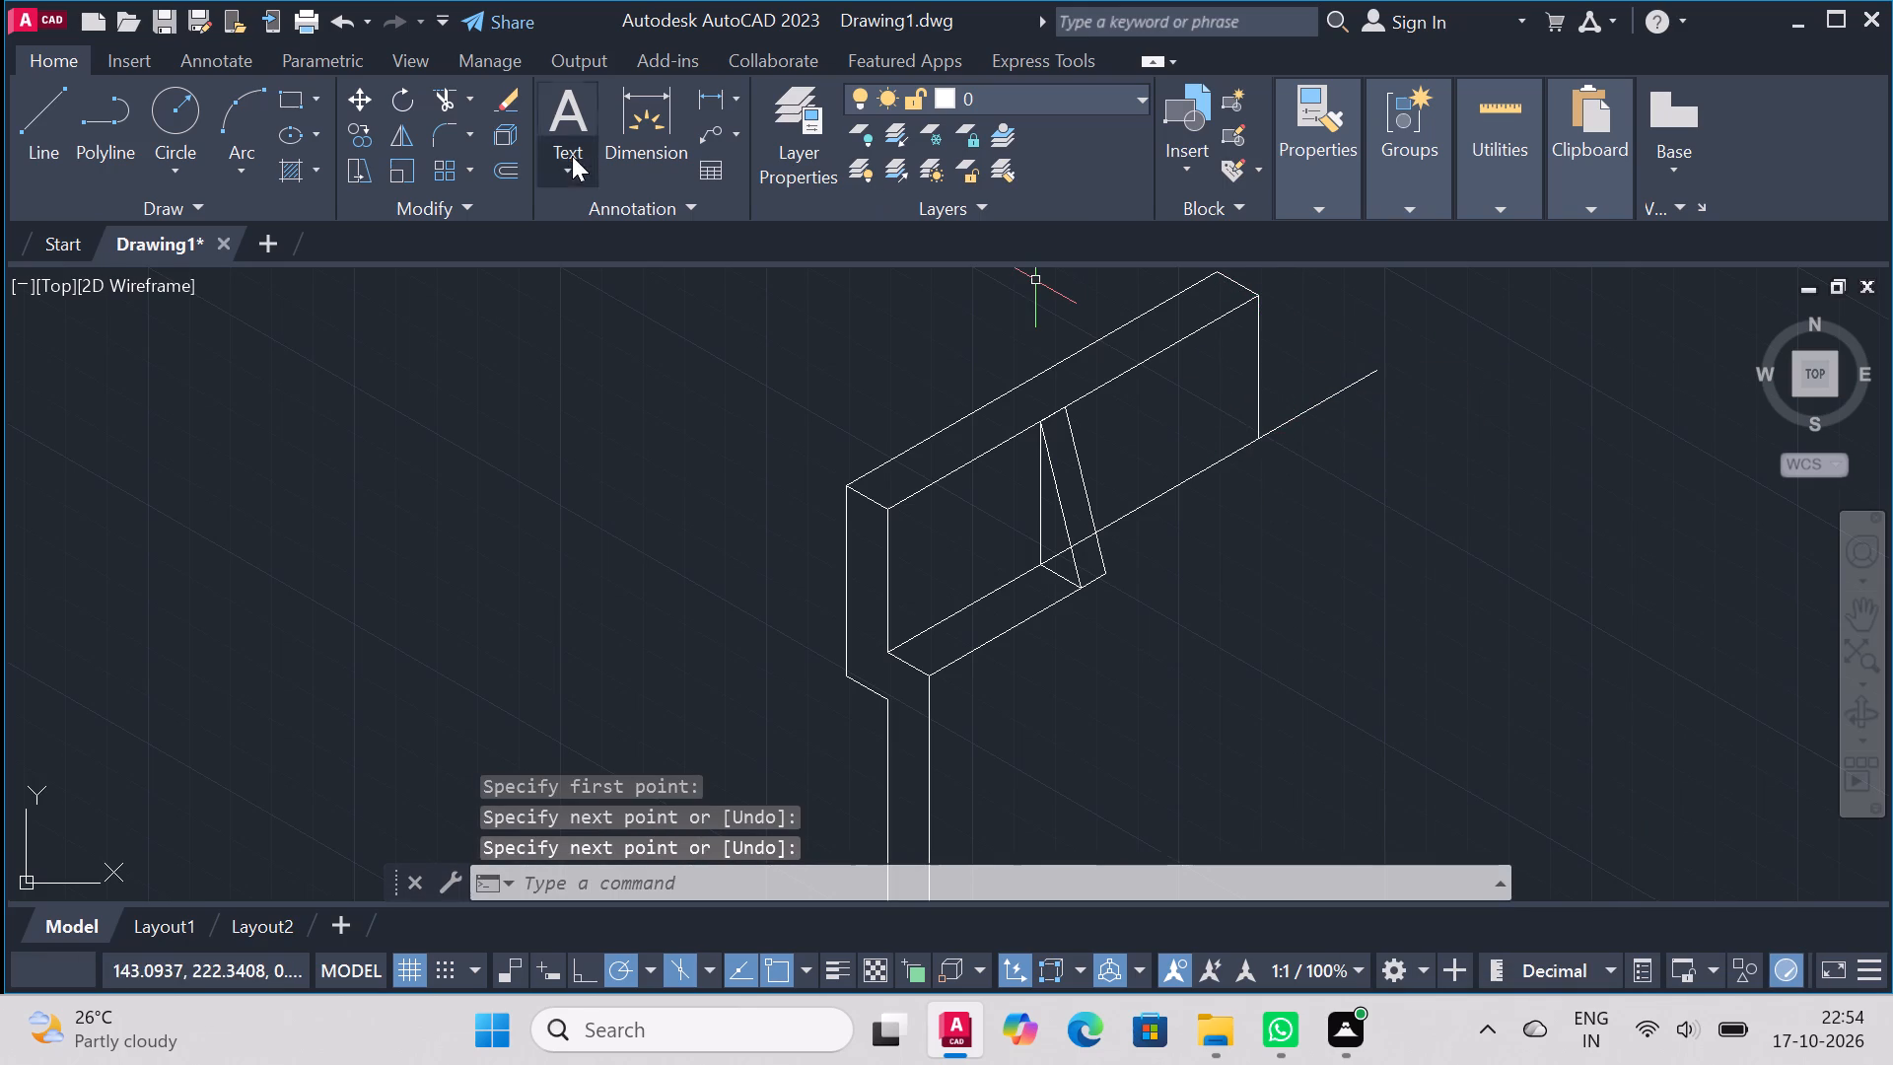
# Trim the part of the long 30° line that extends beyond the far-end vertical.
pyautogui.click(445, 110)
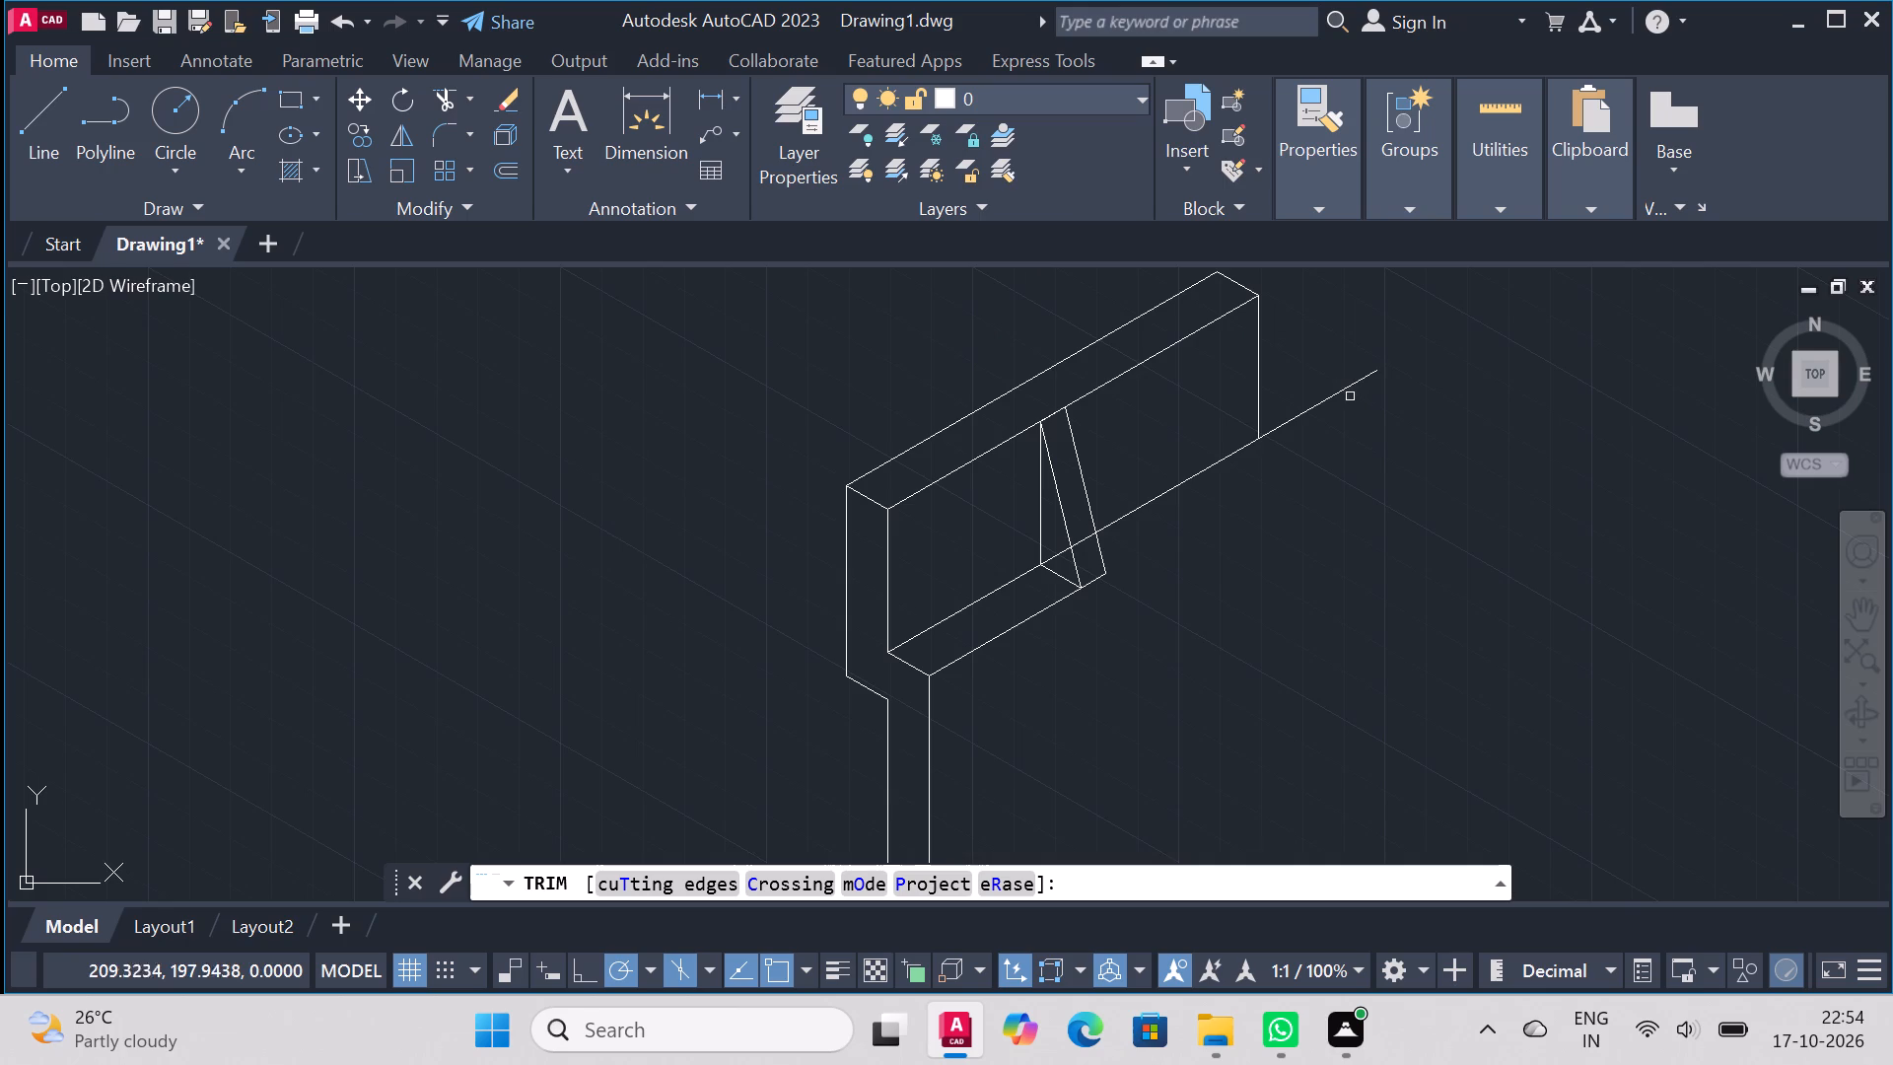
pyautogui.click(1341, 396)
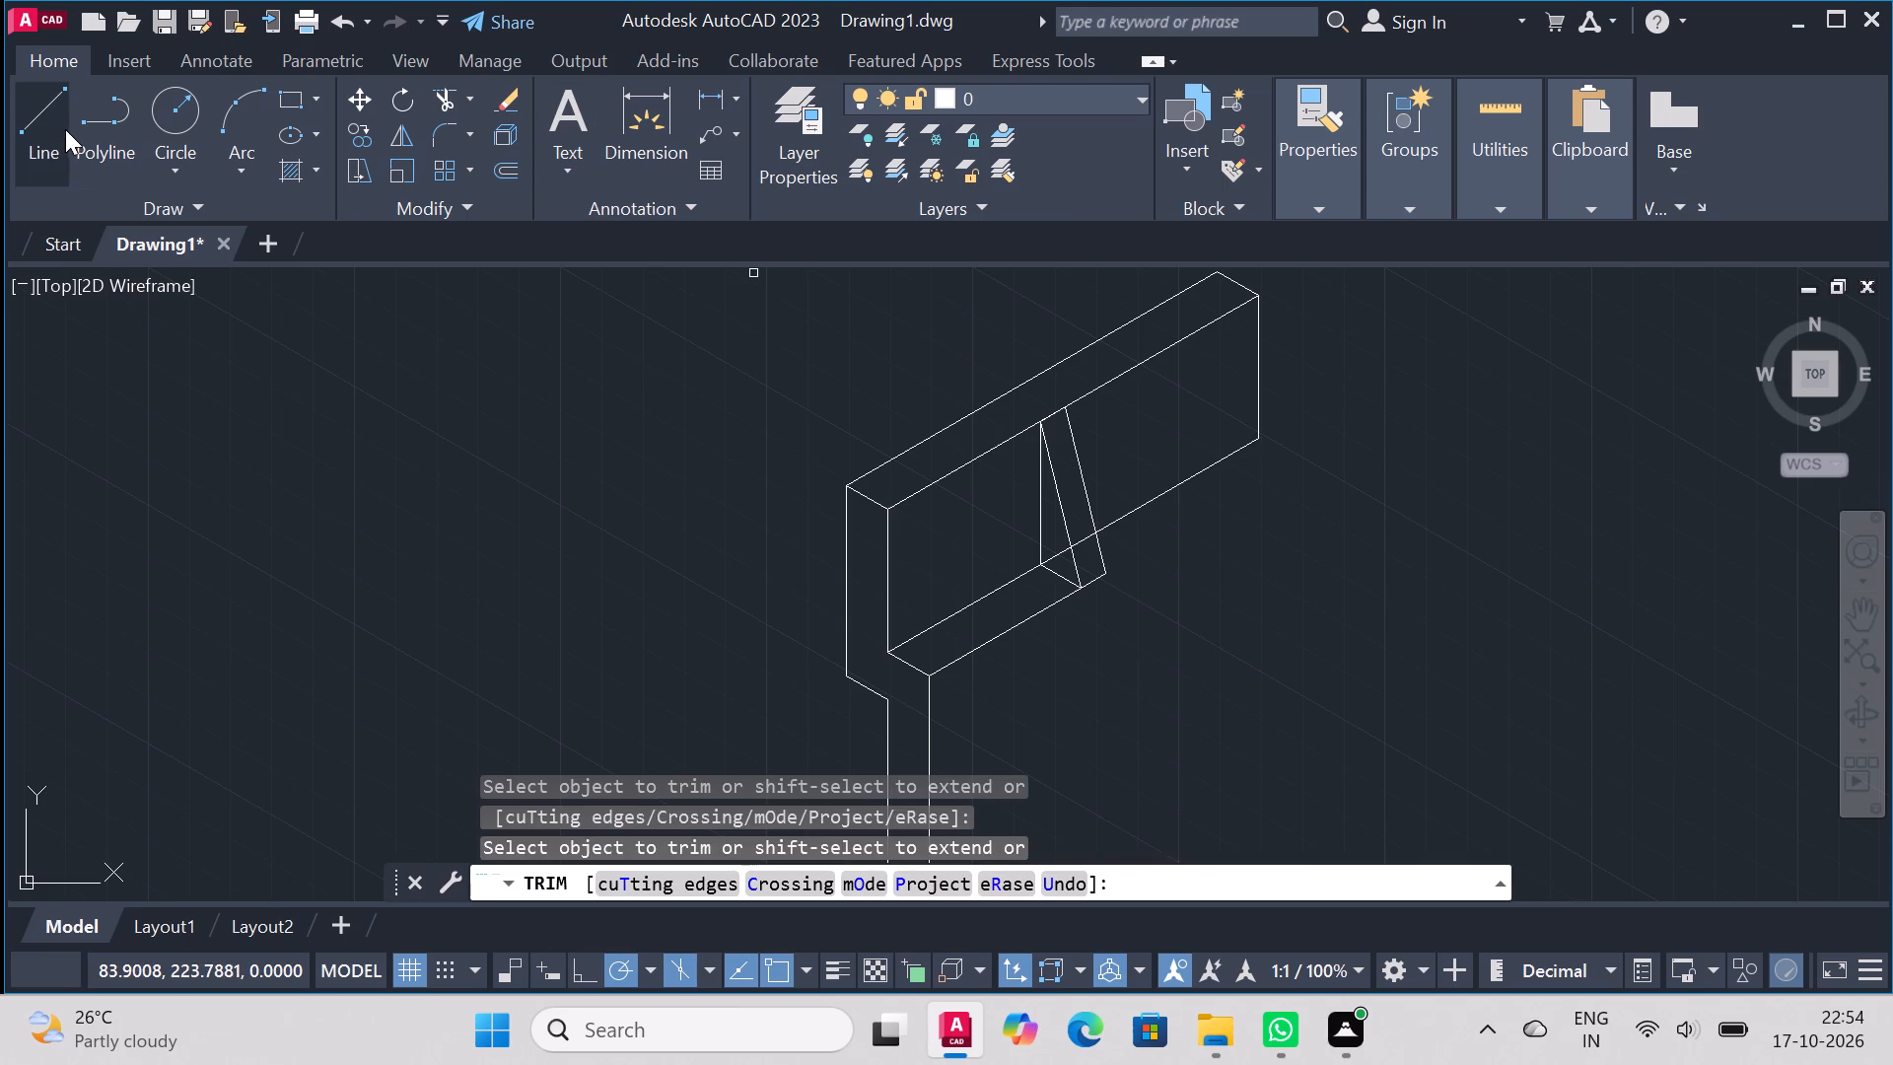
# From the far-end vertical's foot, draw a 45-unit line at 330° followed by a 20-unit line at 210°.
pyautogui.click(65, 129)
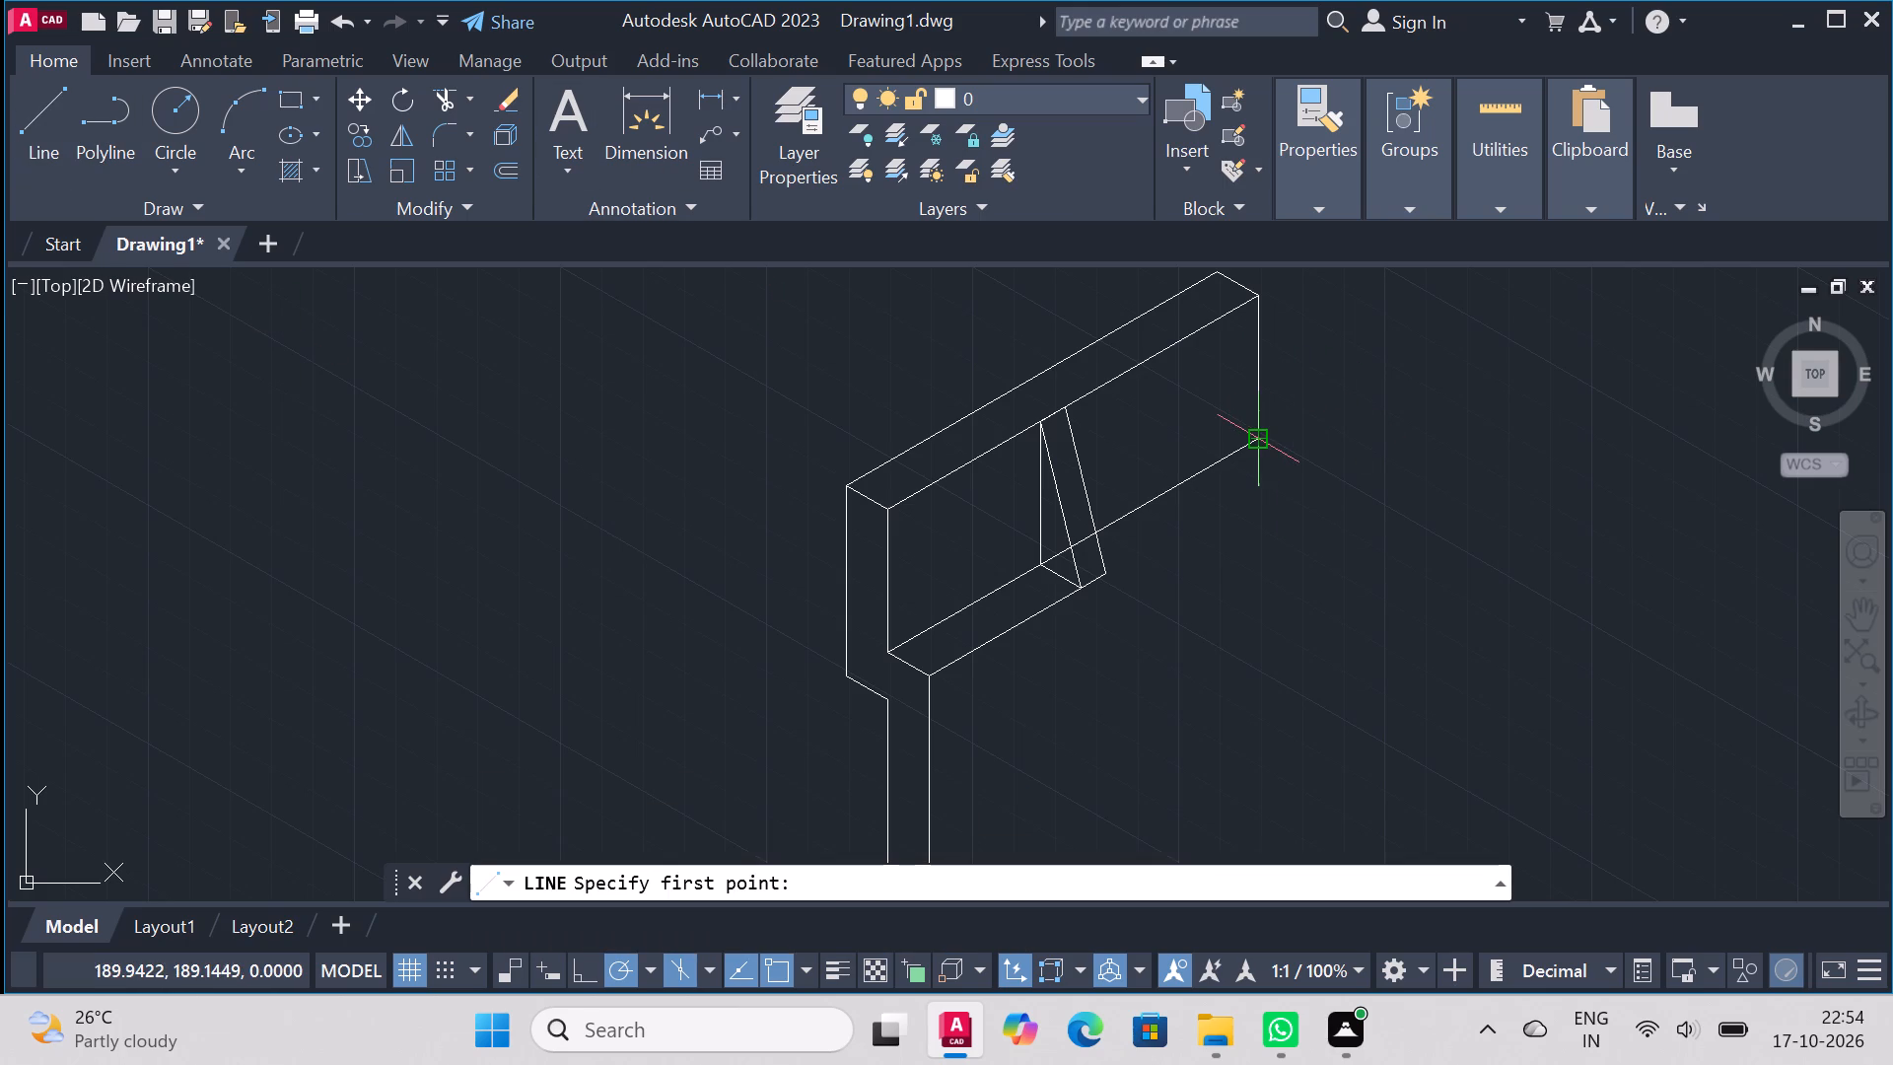
pyautogui.click(1264, 438)
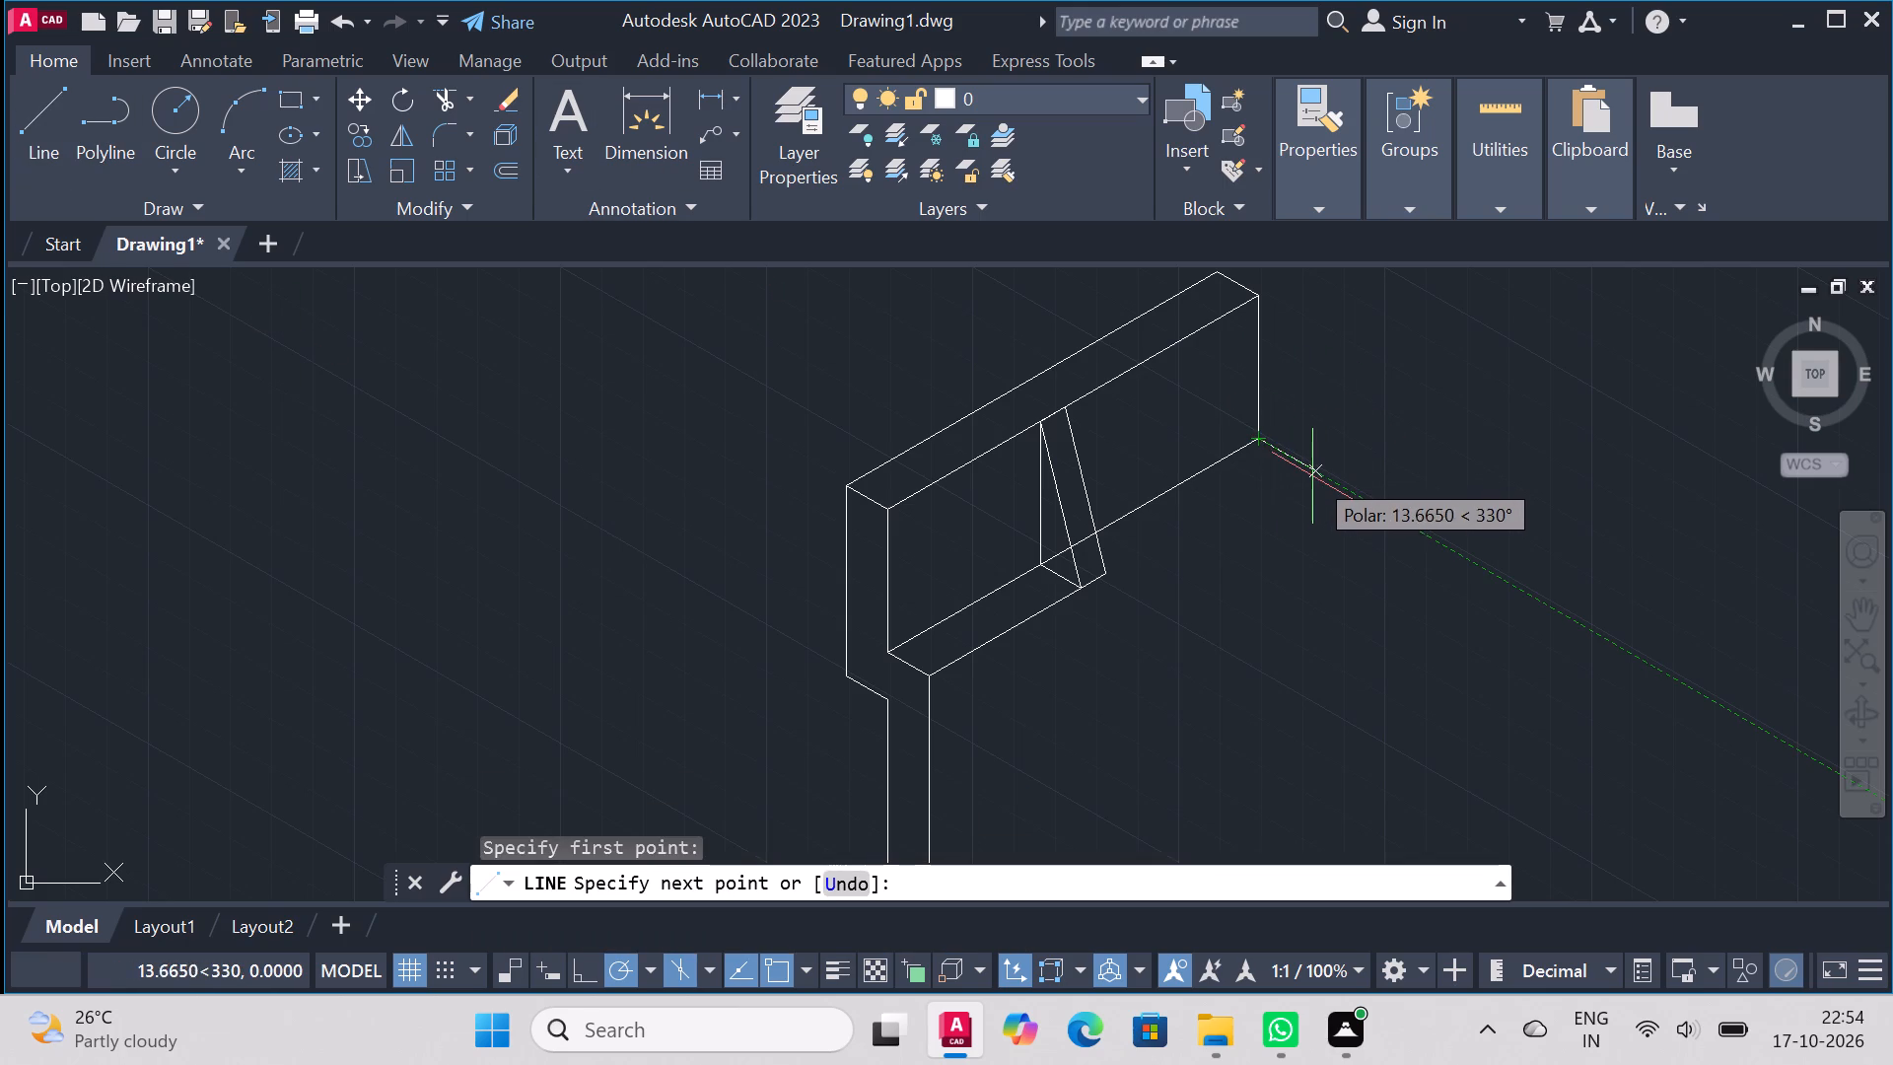
pyautogui.write('45')
pyautogui.press('Return')
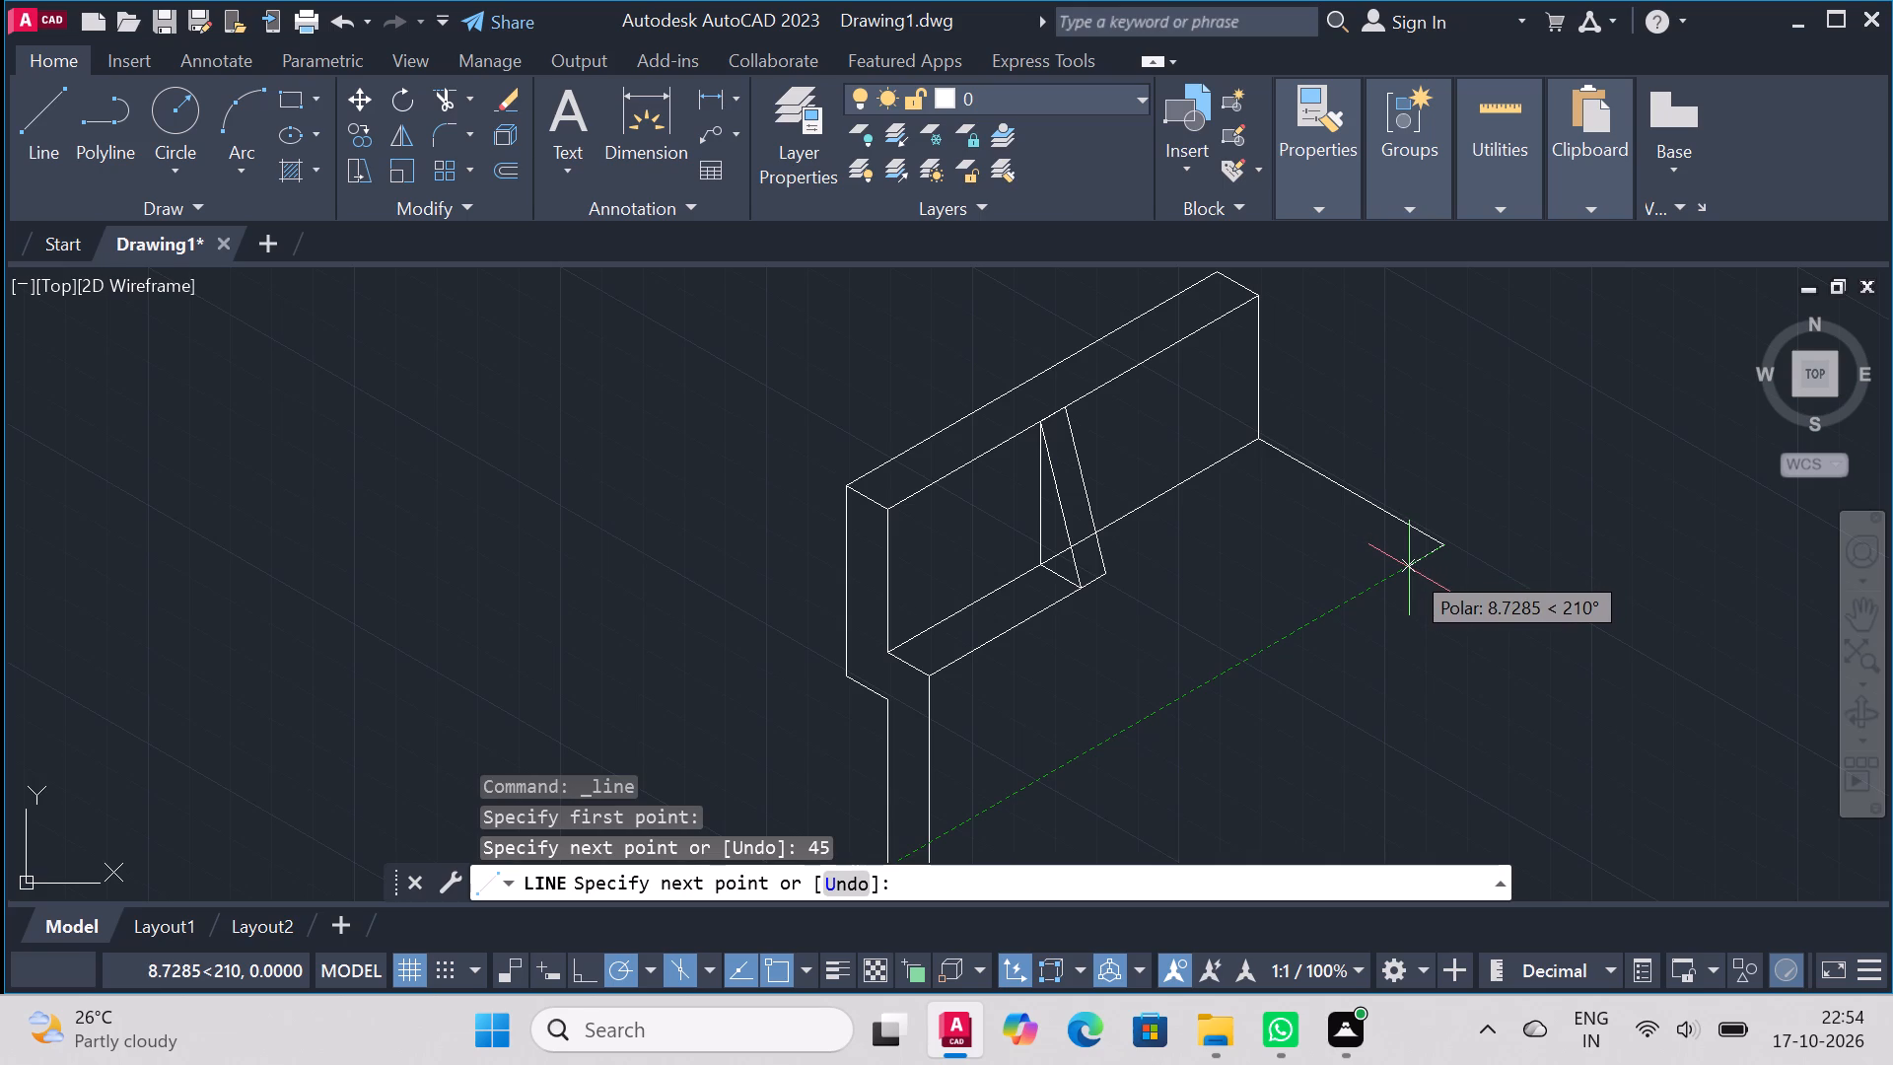
pyautogui.write('20')
pyautogui.press('Return')
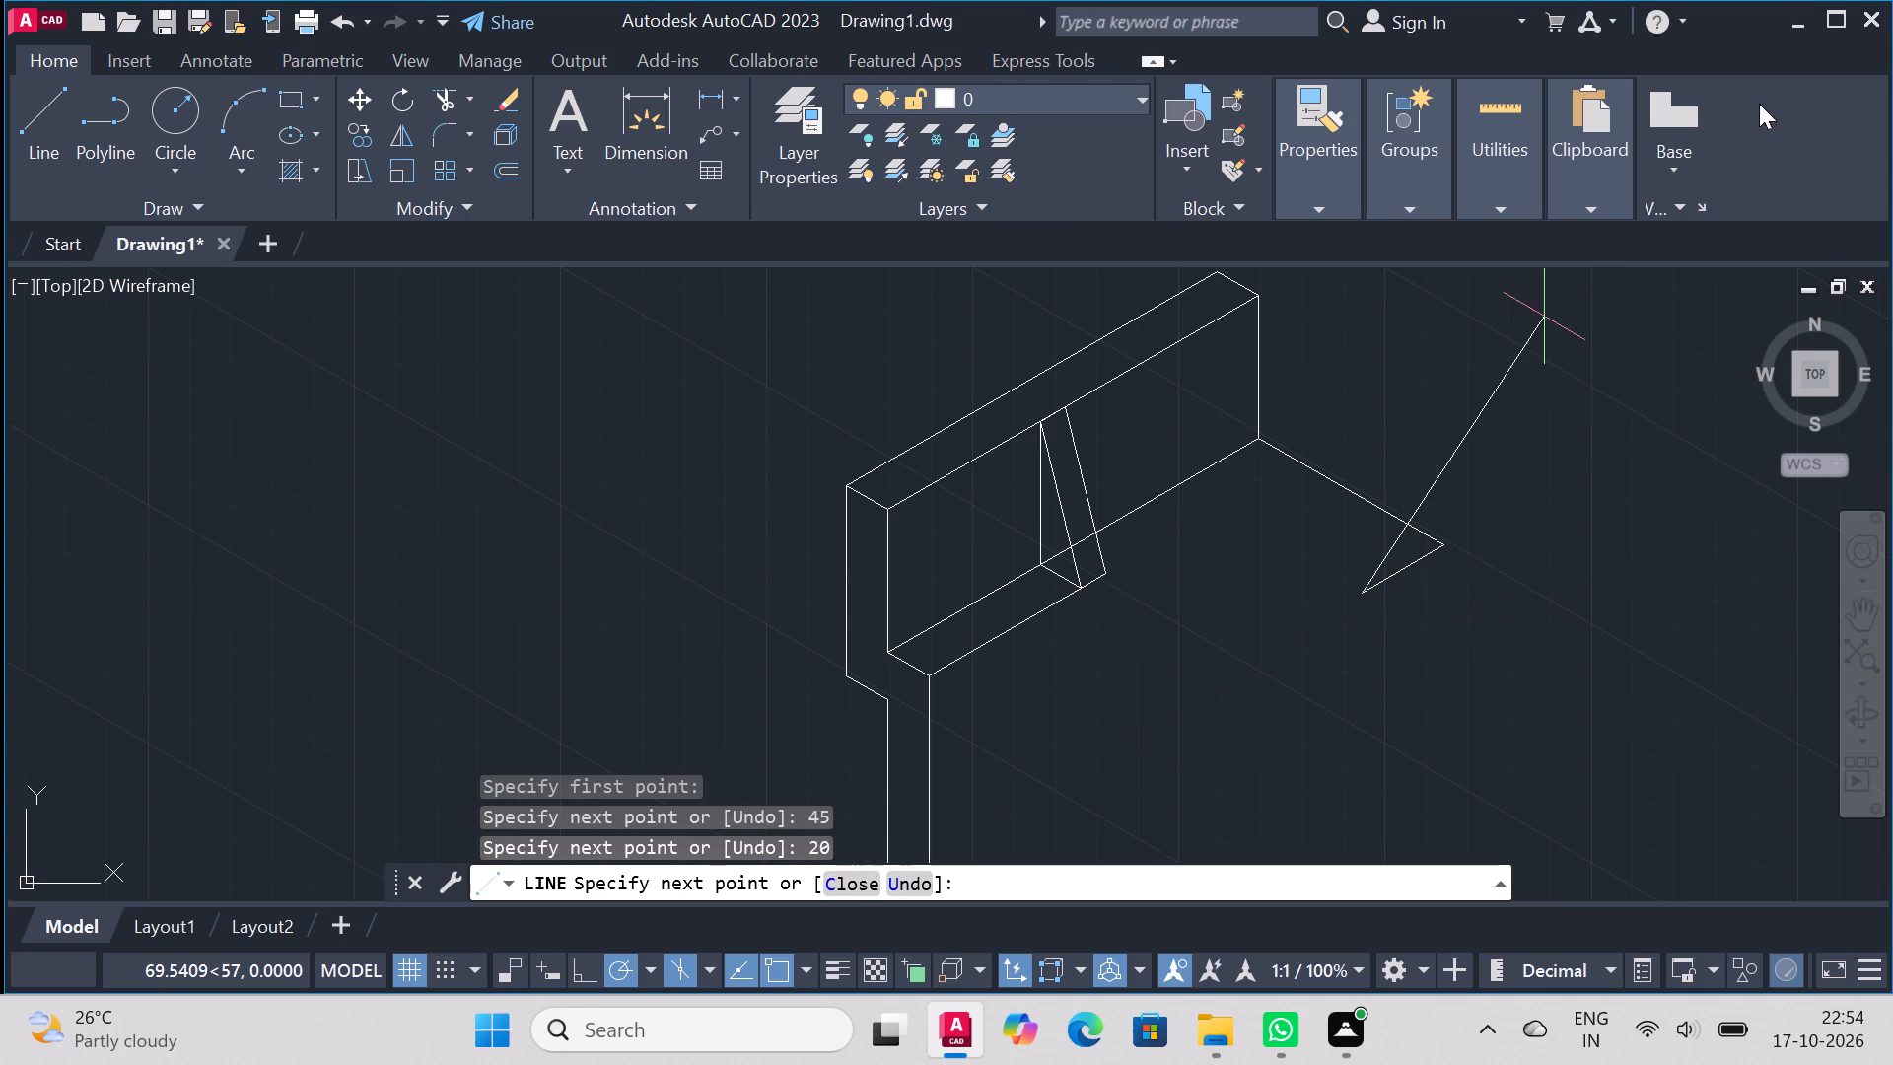
pyautogui.rightClick(1614, 369)
pyautogui.click(1651, 391)
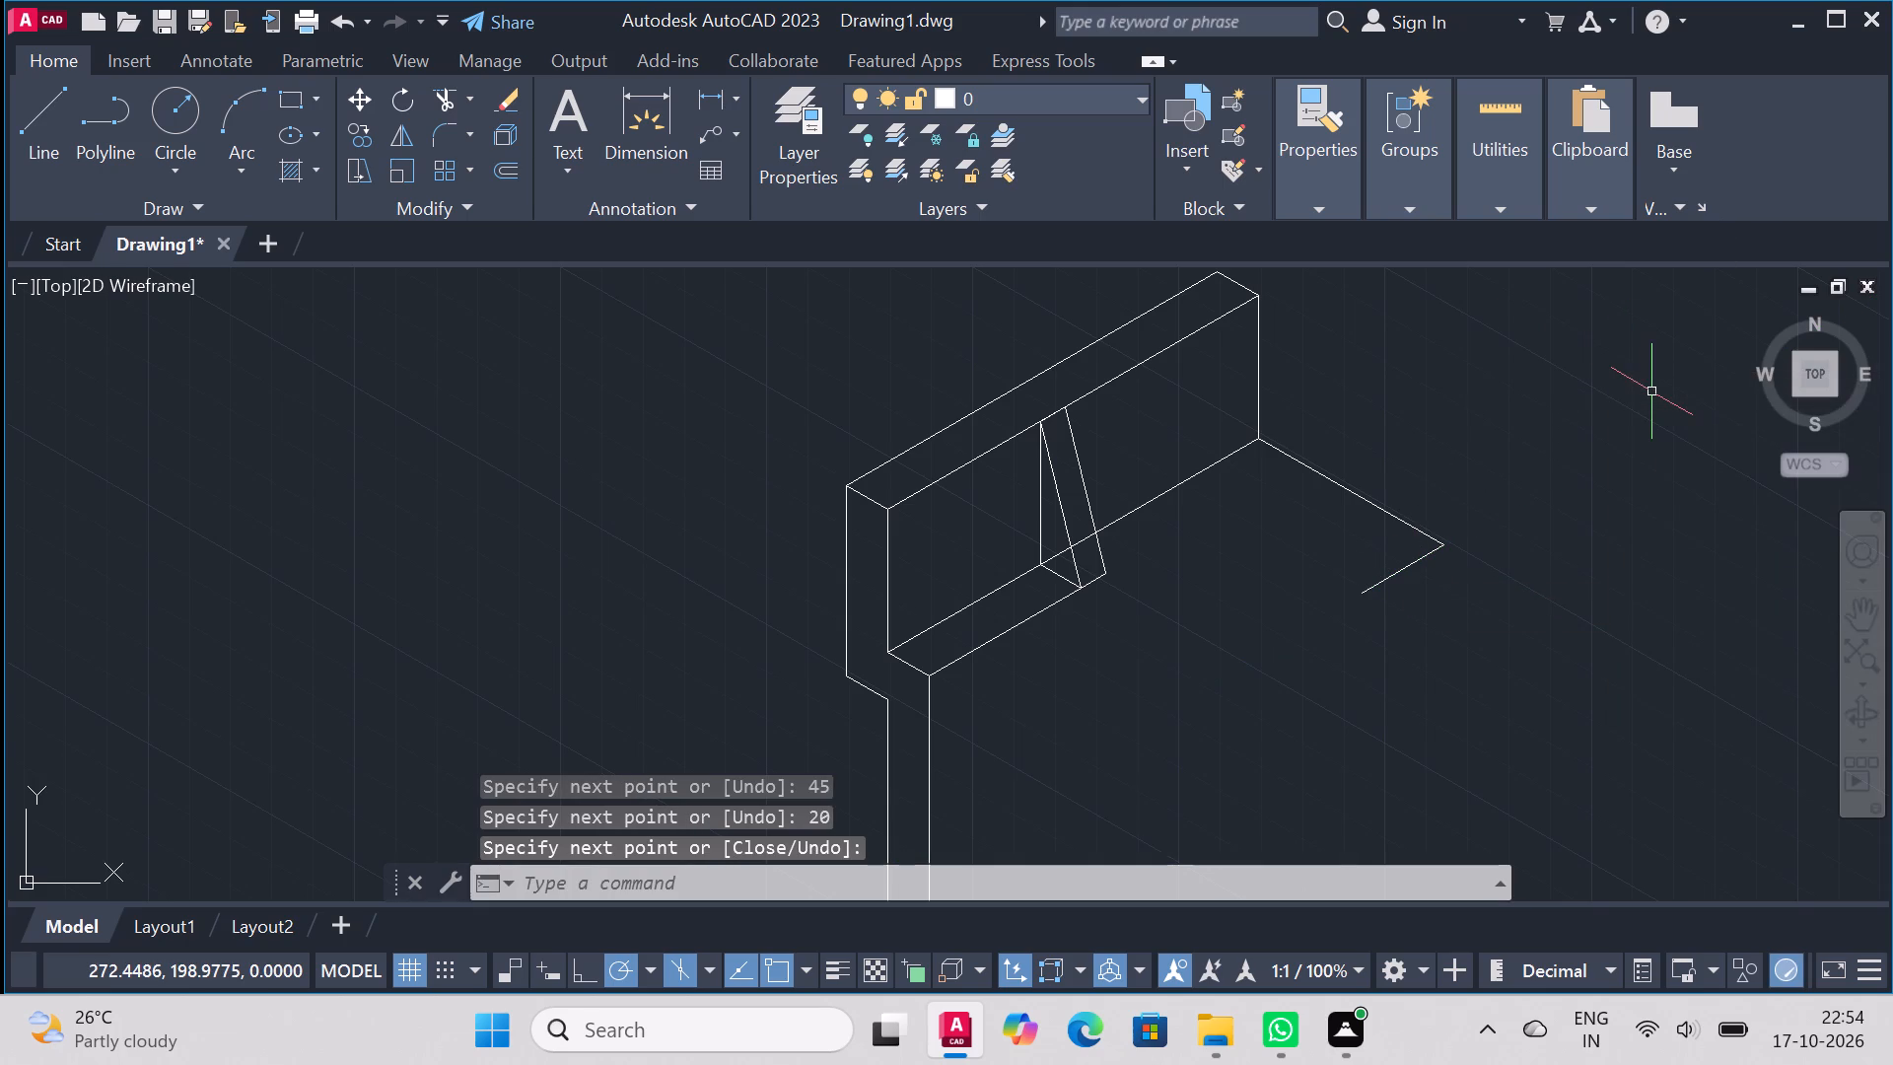
# Draw a top-isoplane isocircle centred on the 20-unit line's free end, with its radius reaching the 45-unit line's end.
pyautogui.write('el')
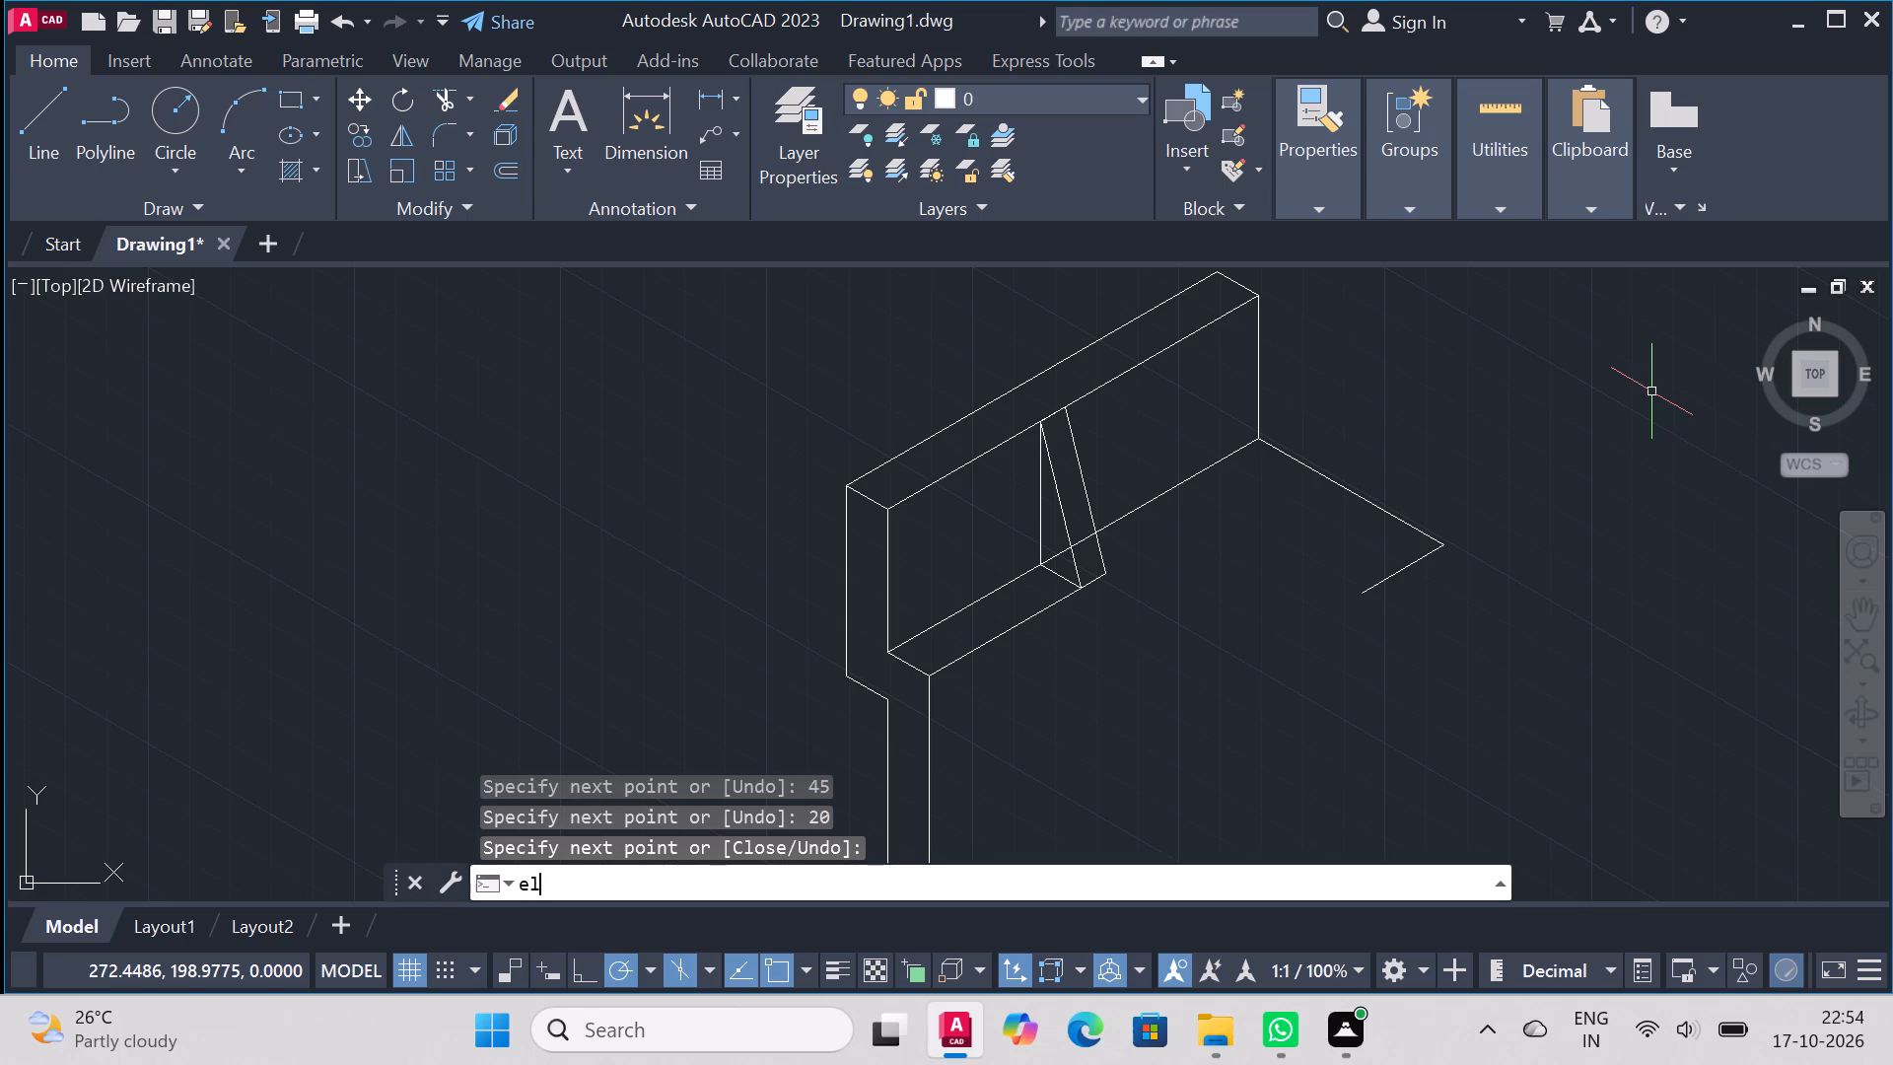
pyautogui.press('Return')
pyautogui.write('iso')
pyautogui.press('Return')
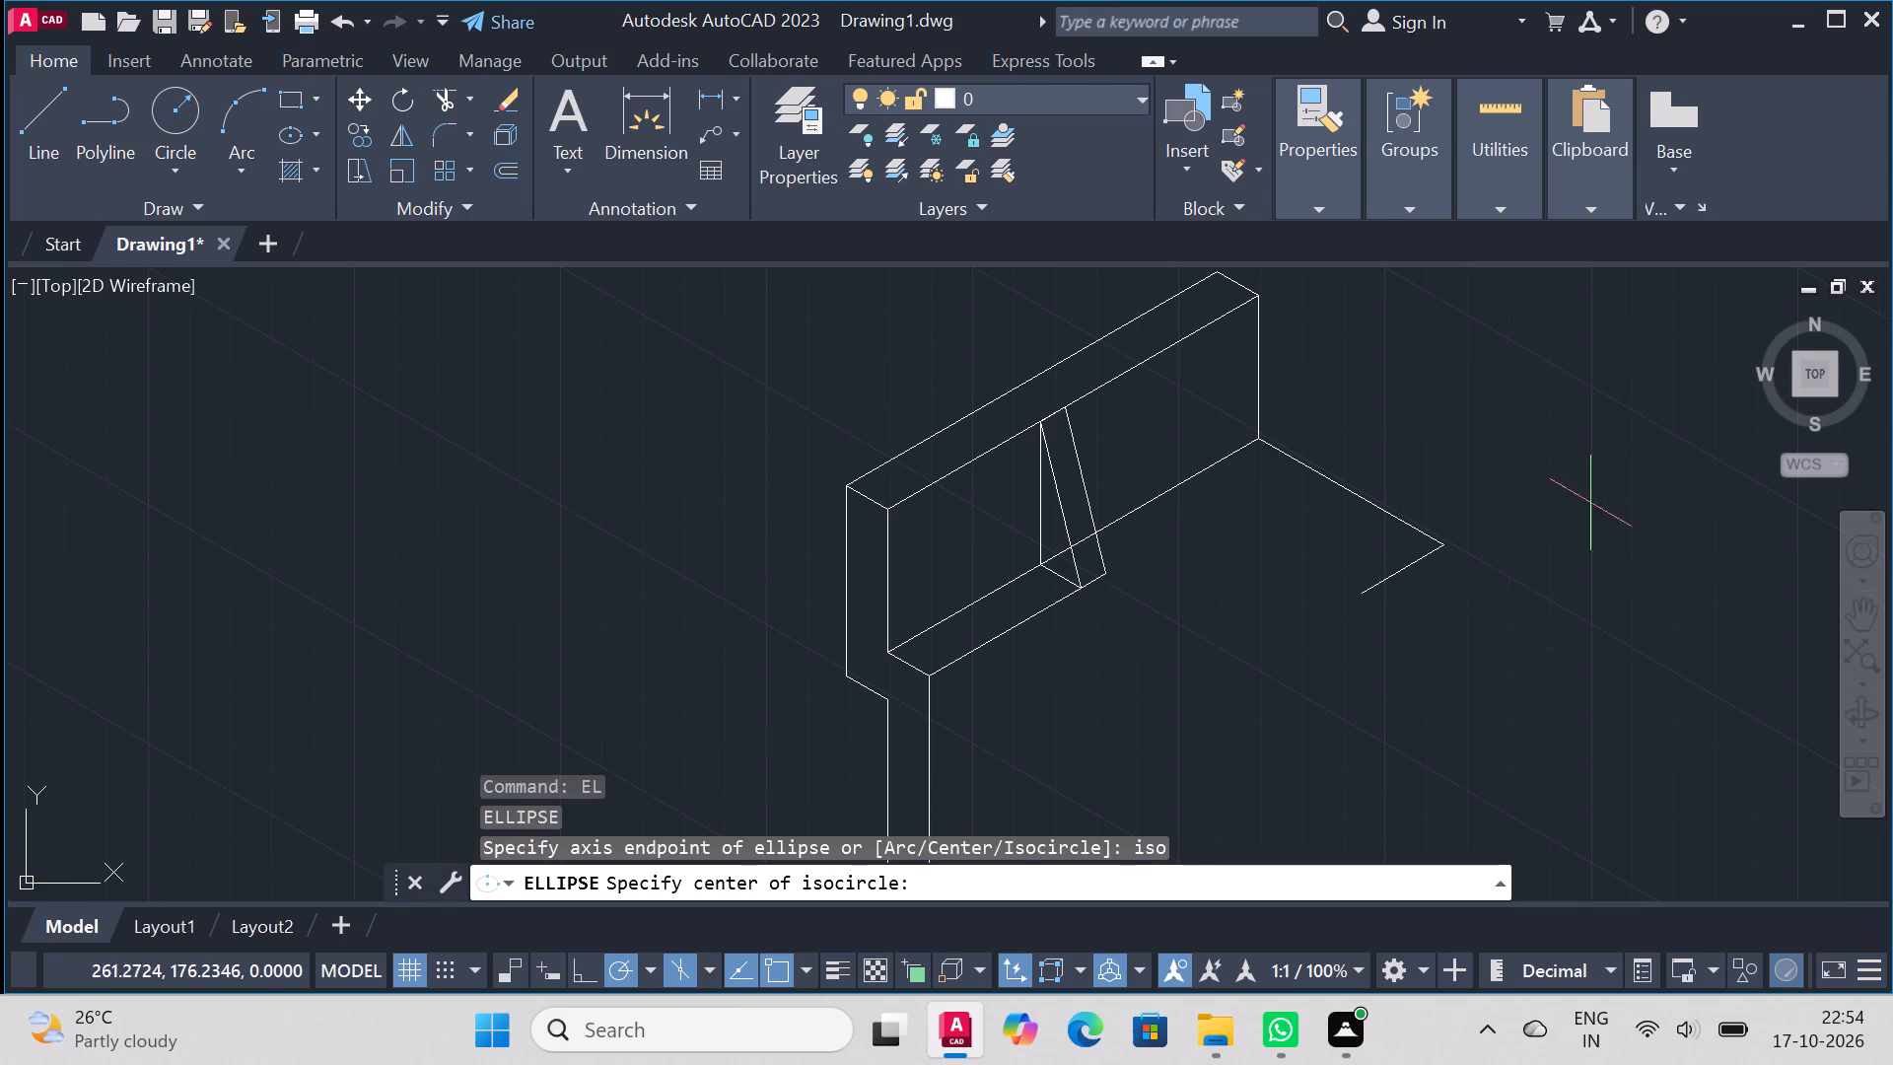
pyautogui.click(1366, 594)
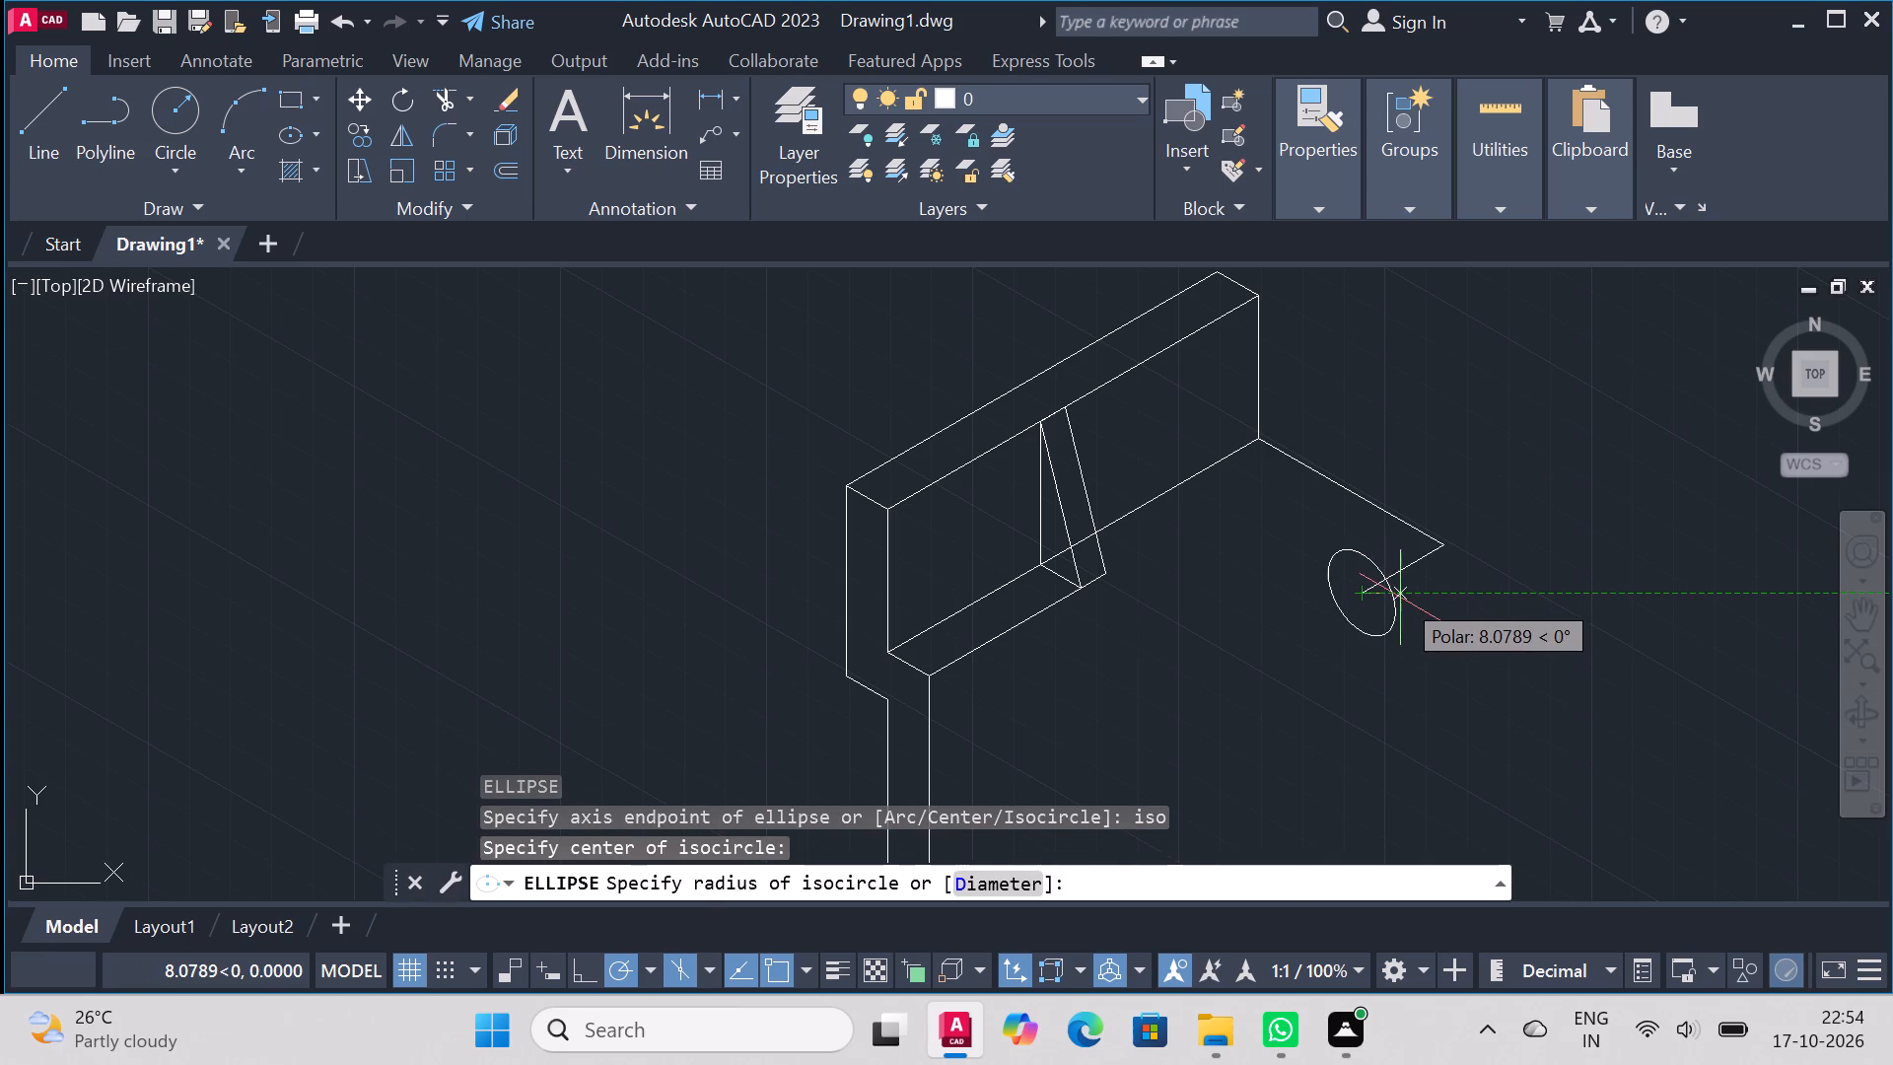
pyautogui.press('F5')
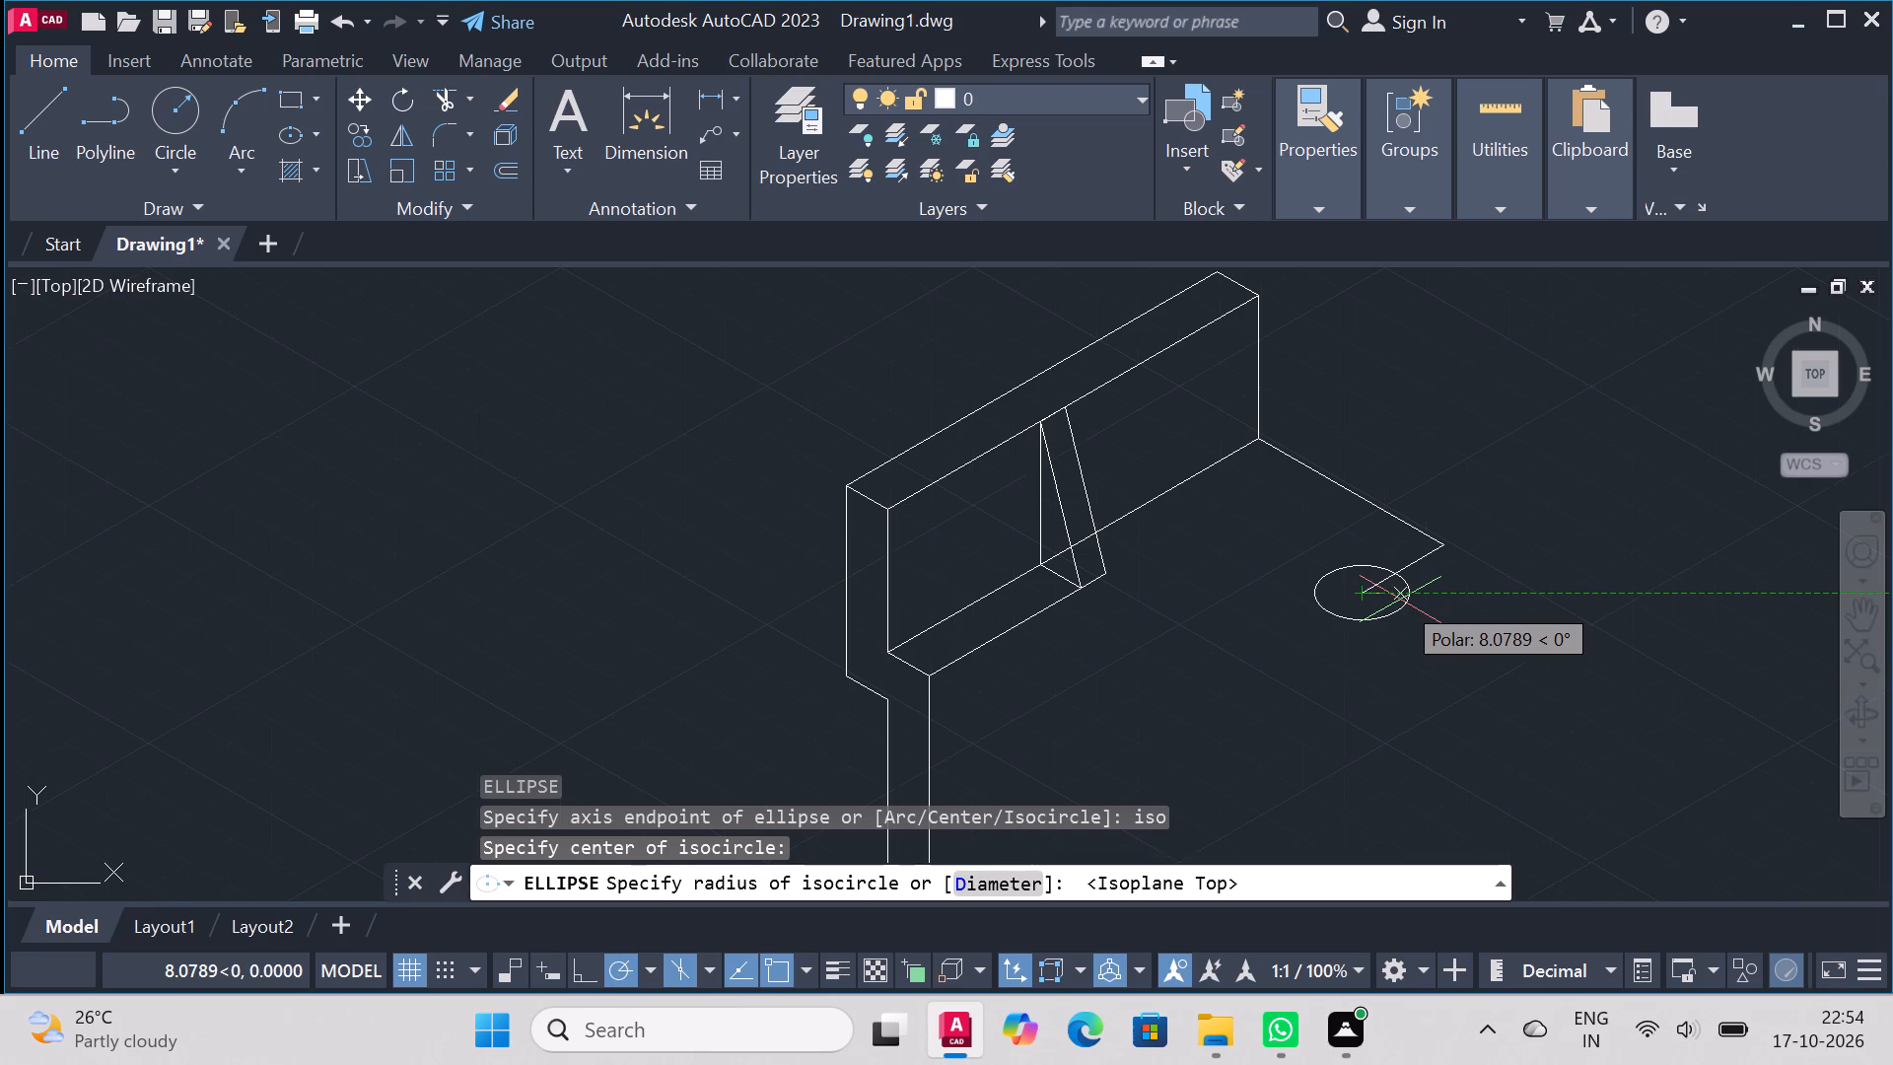
pyautogui.click(1440, 548)
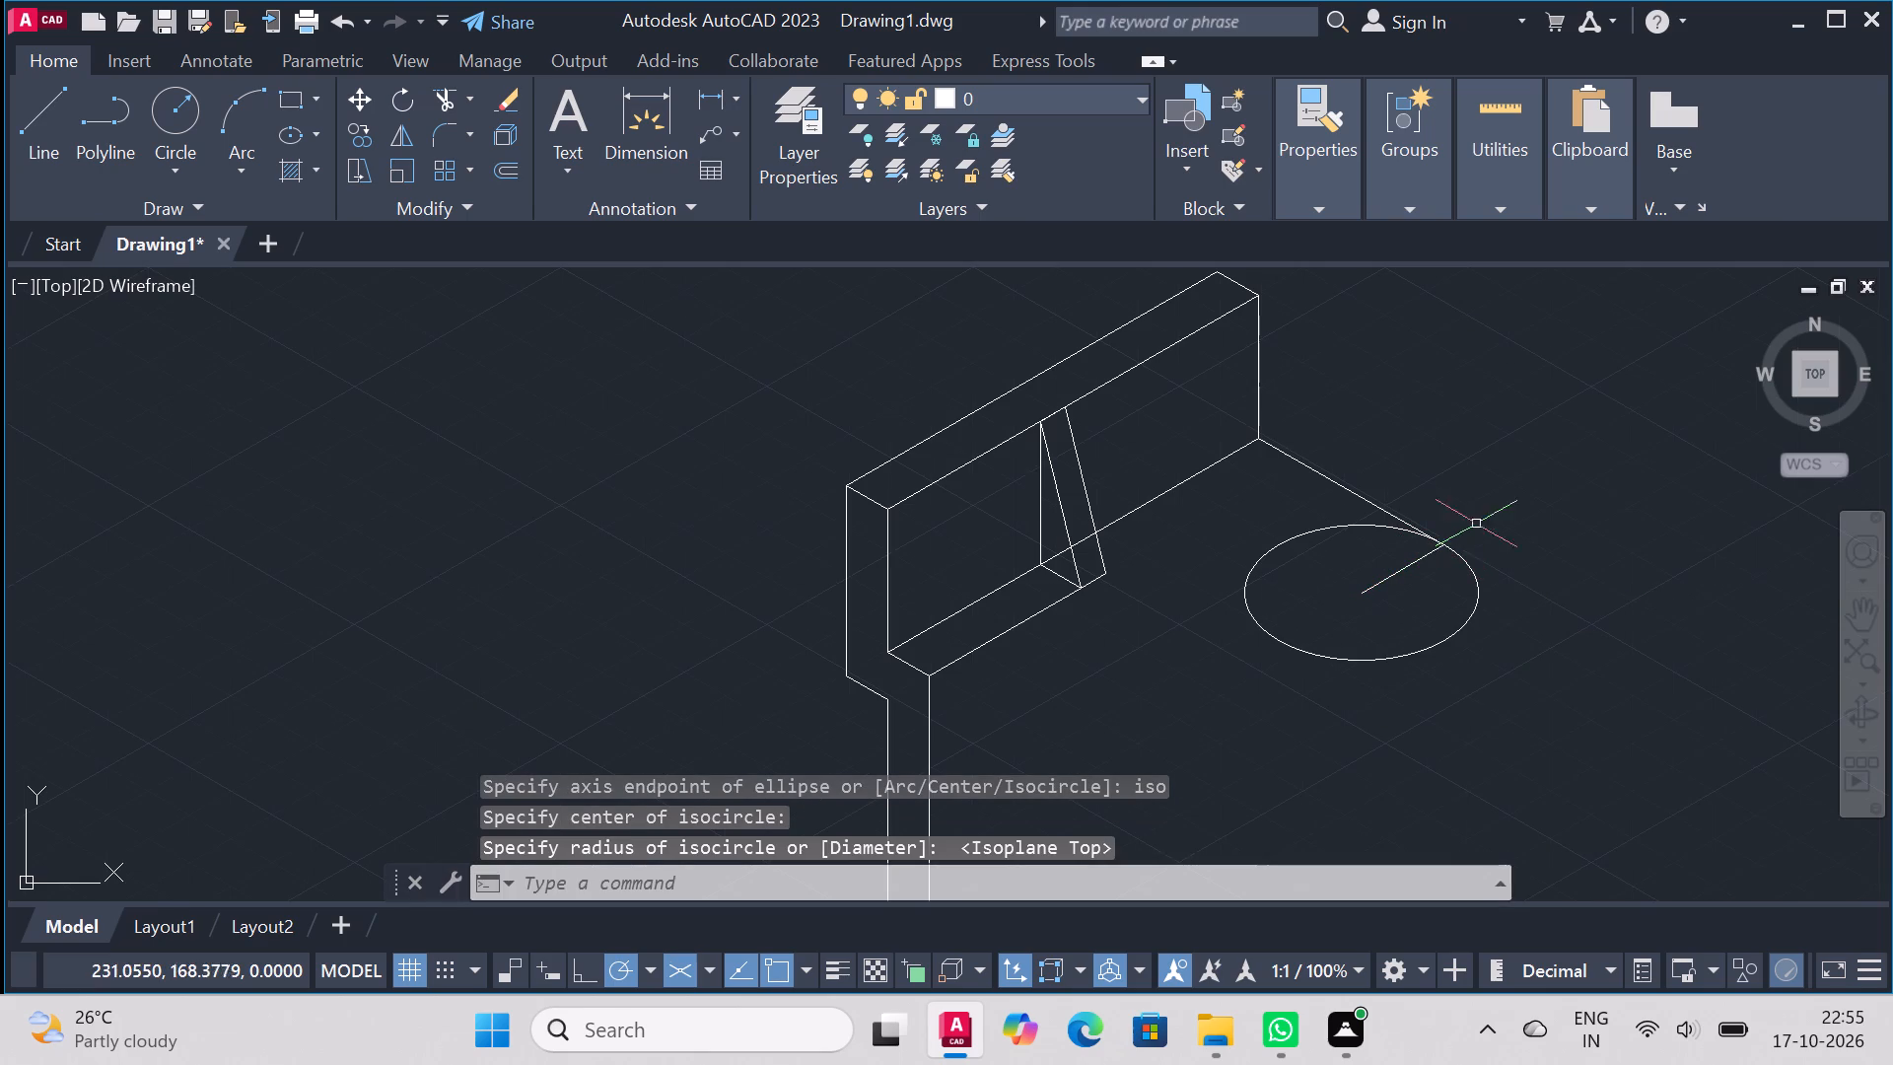
# Draw a concentric isocircle with a diameter of 20 inside the large isocircle.
pyautogui.rightClick(1487, 519)
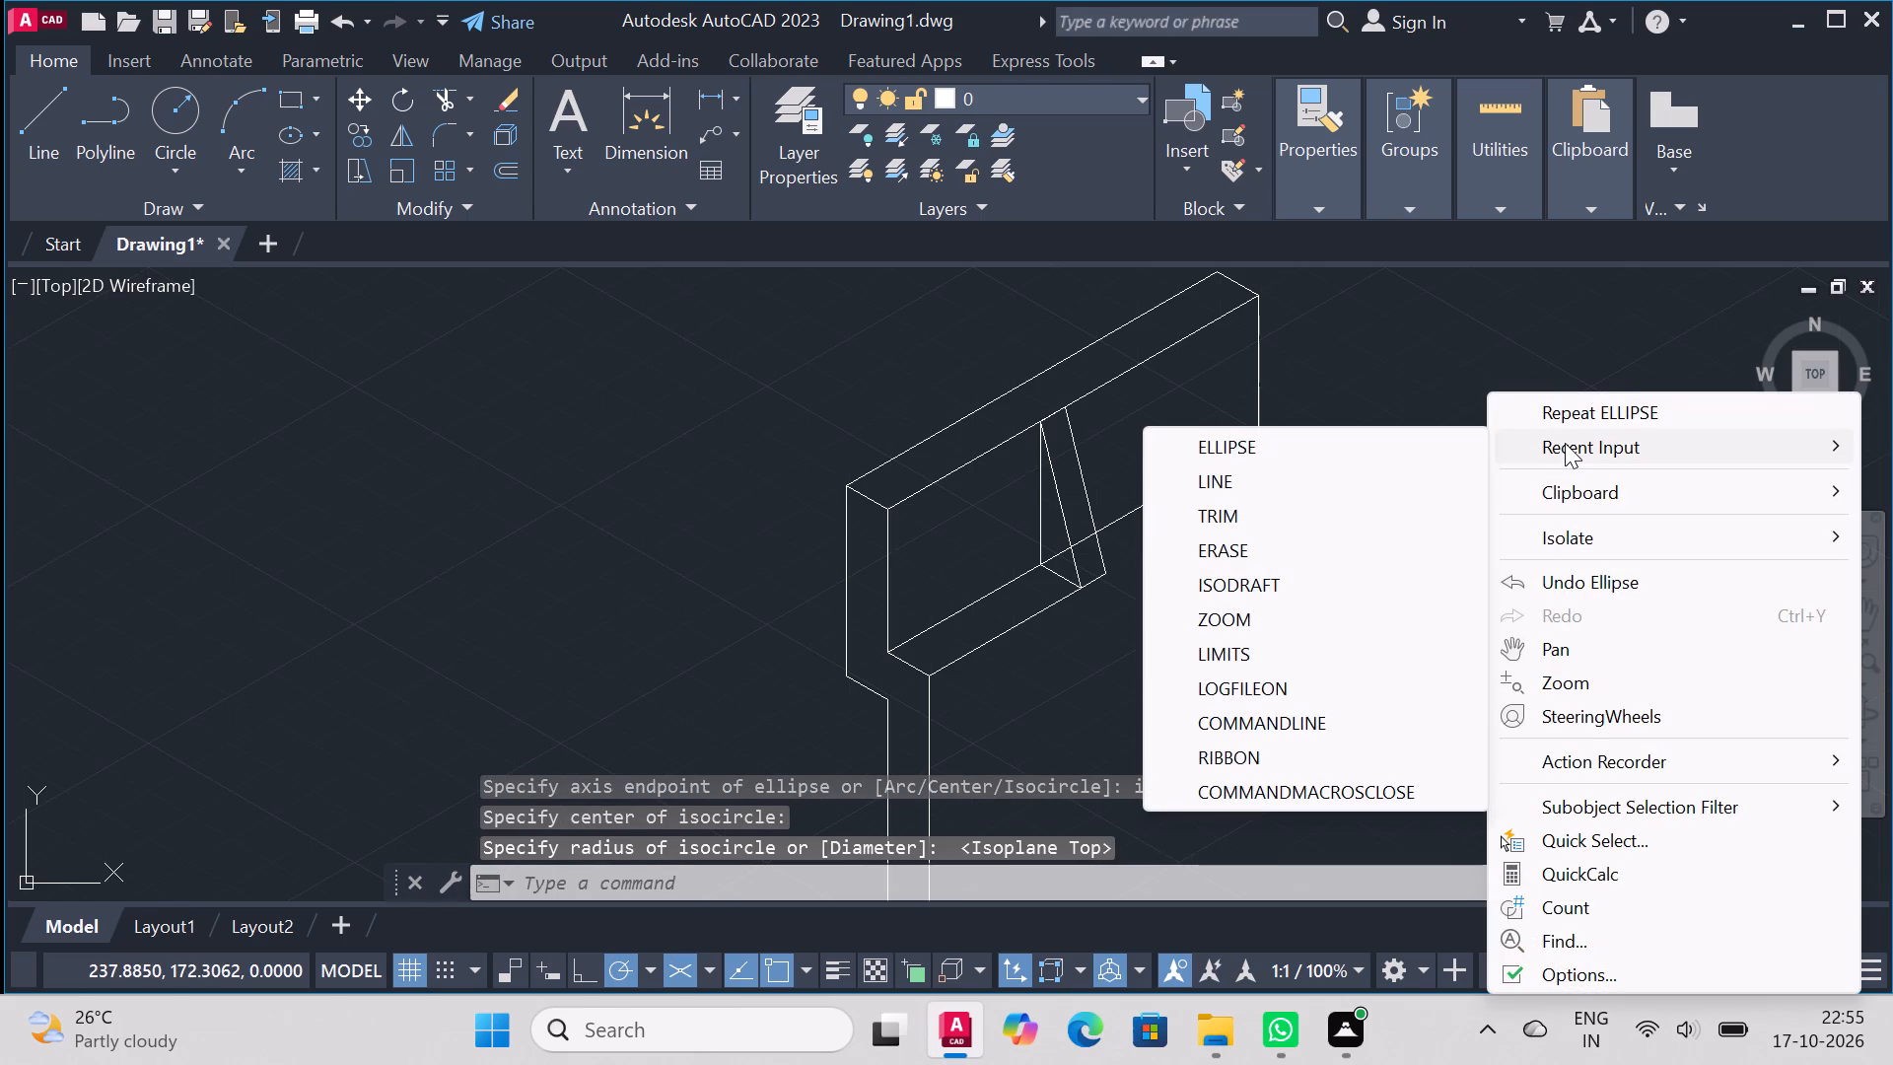
pyautogui.click(1577, 425)
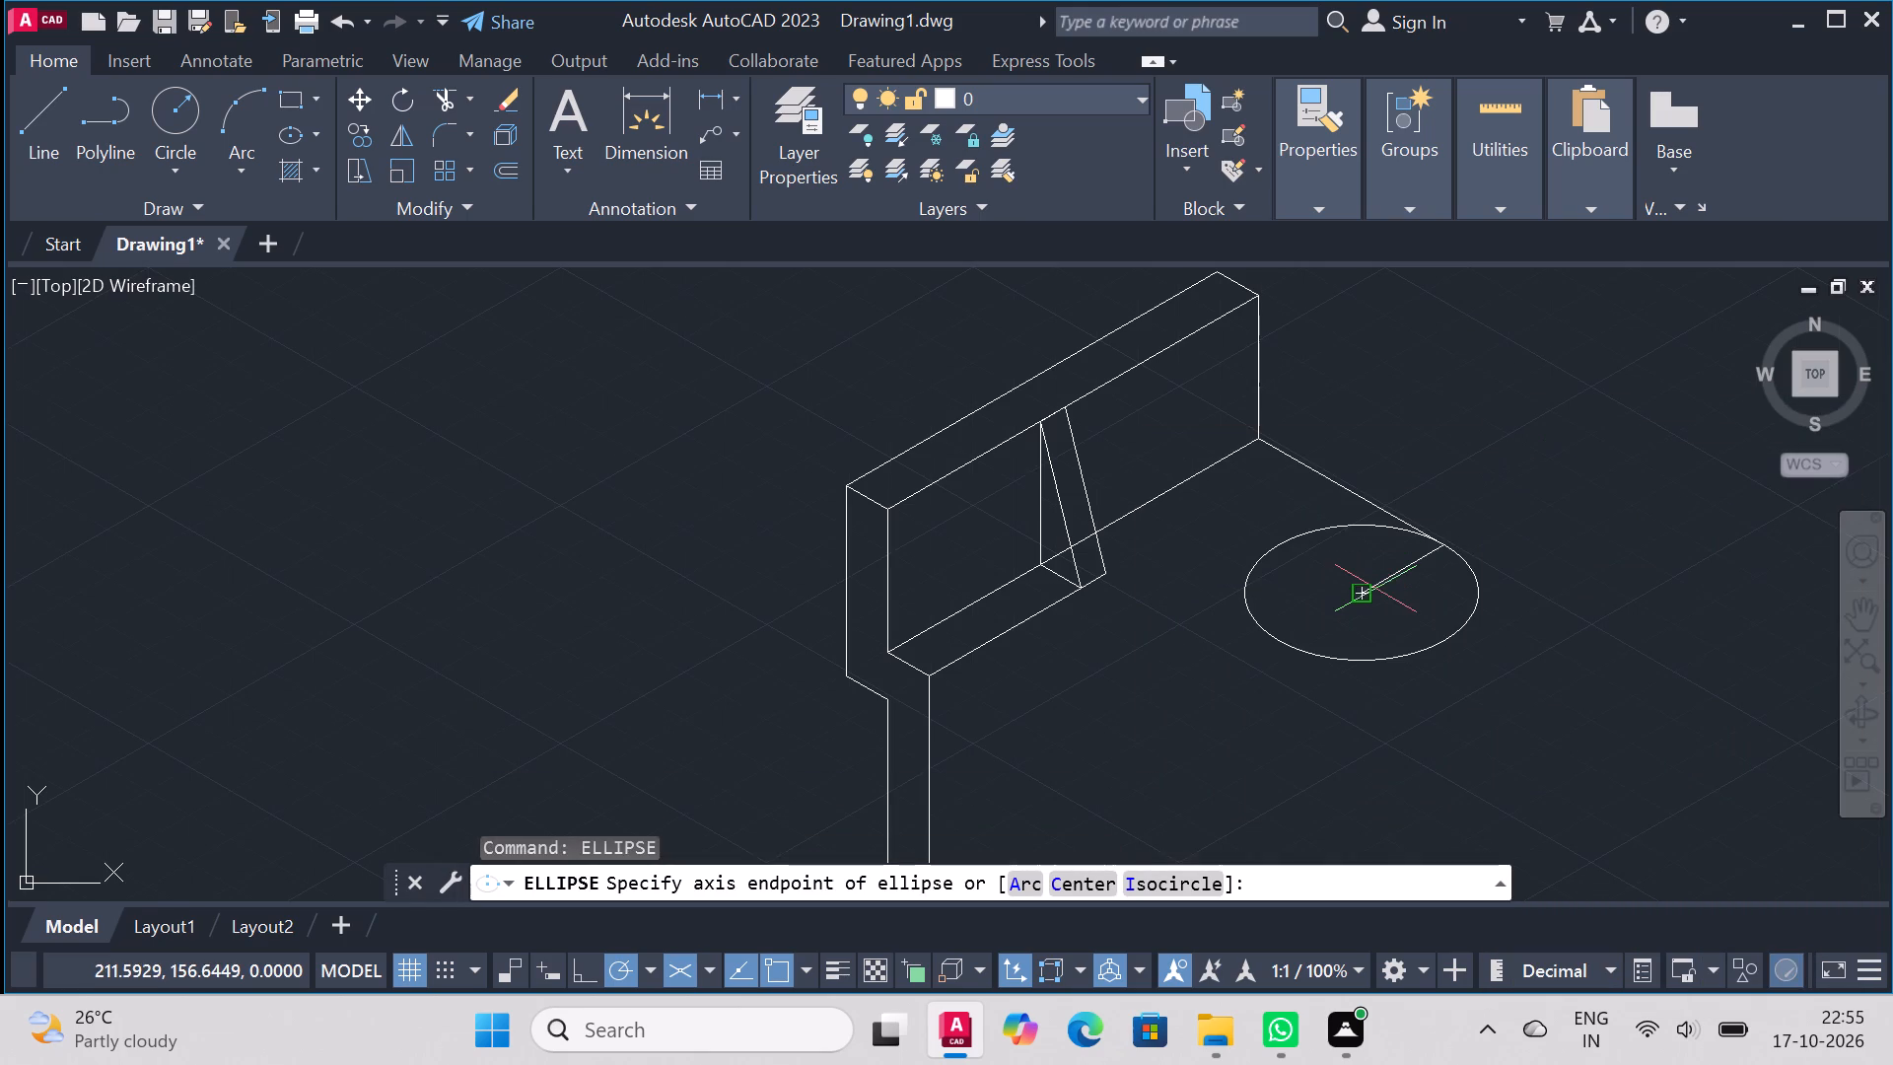
pyautogui.write('iso')
pyautogui.press('Return')
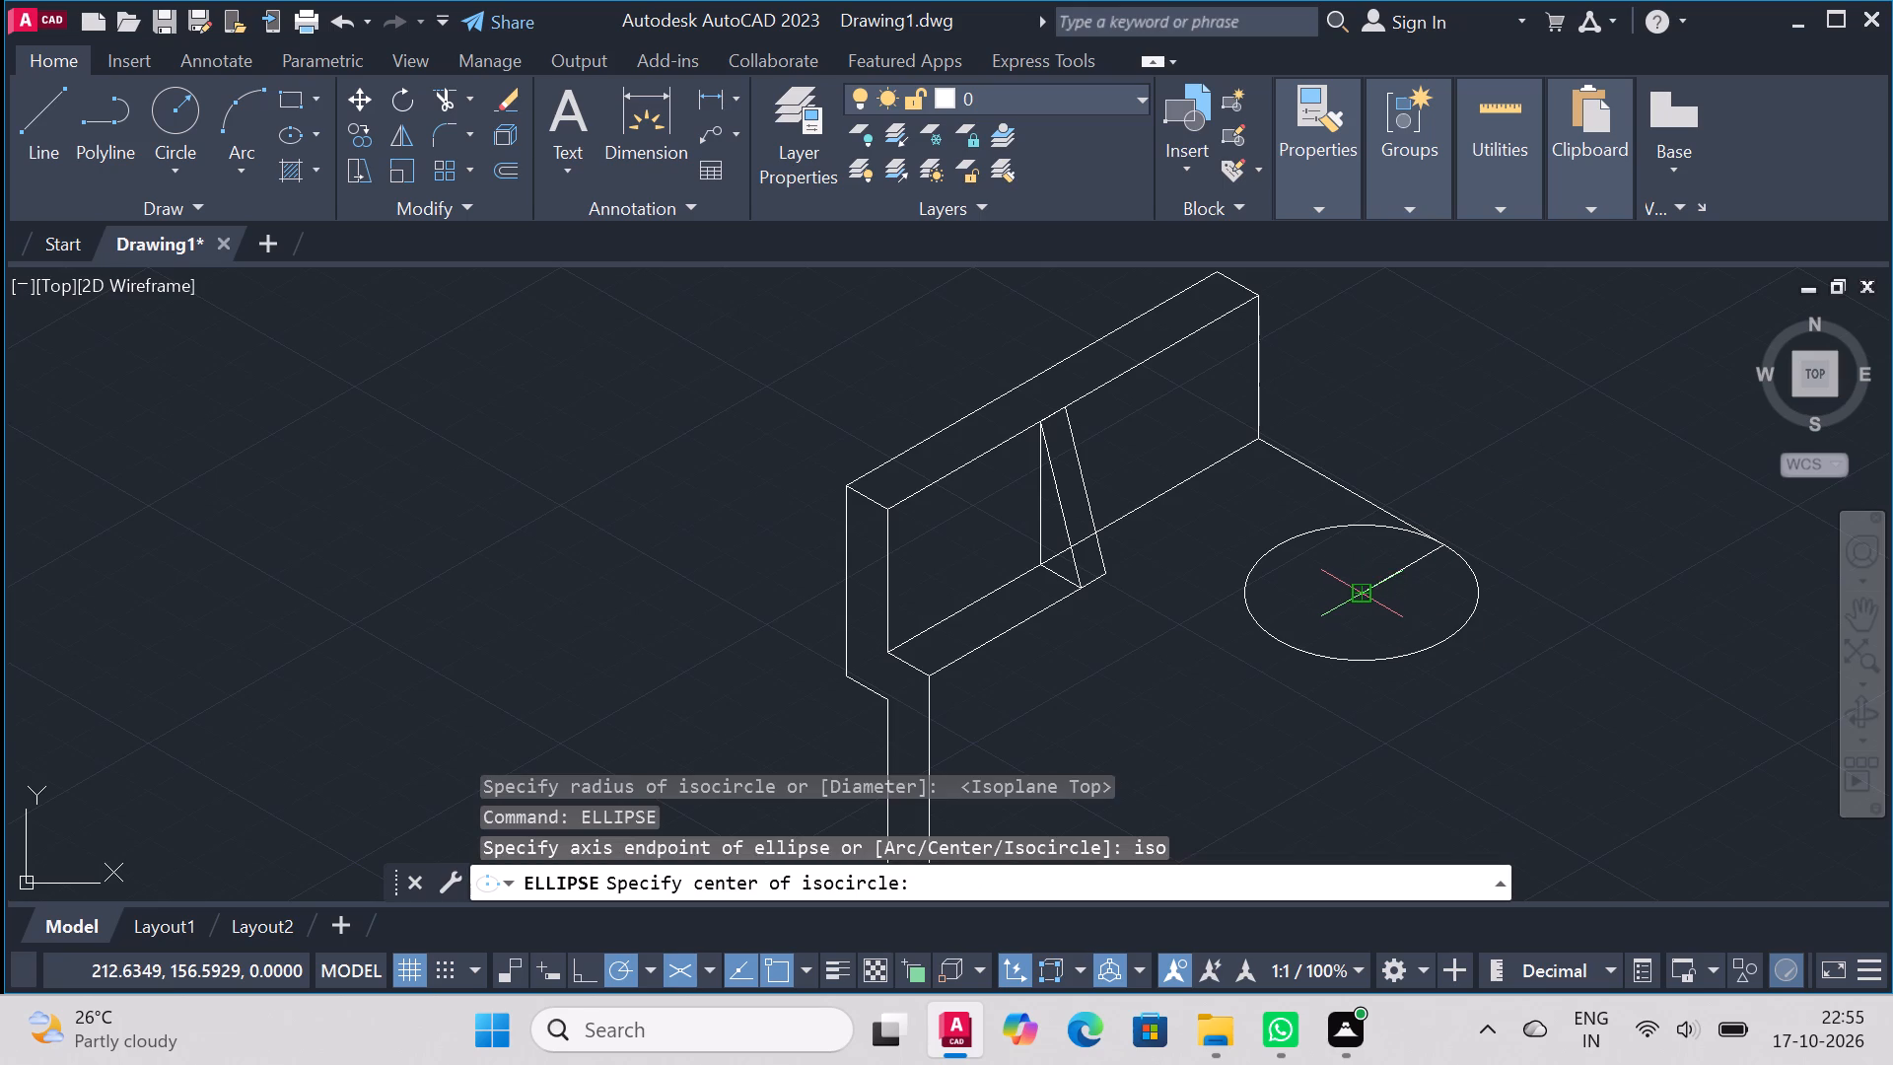
pyautogui.click(1362, 600)
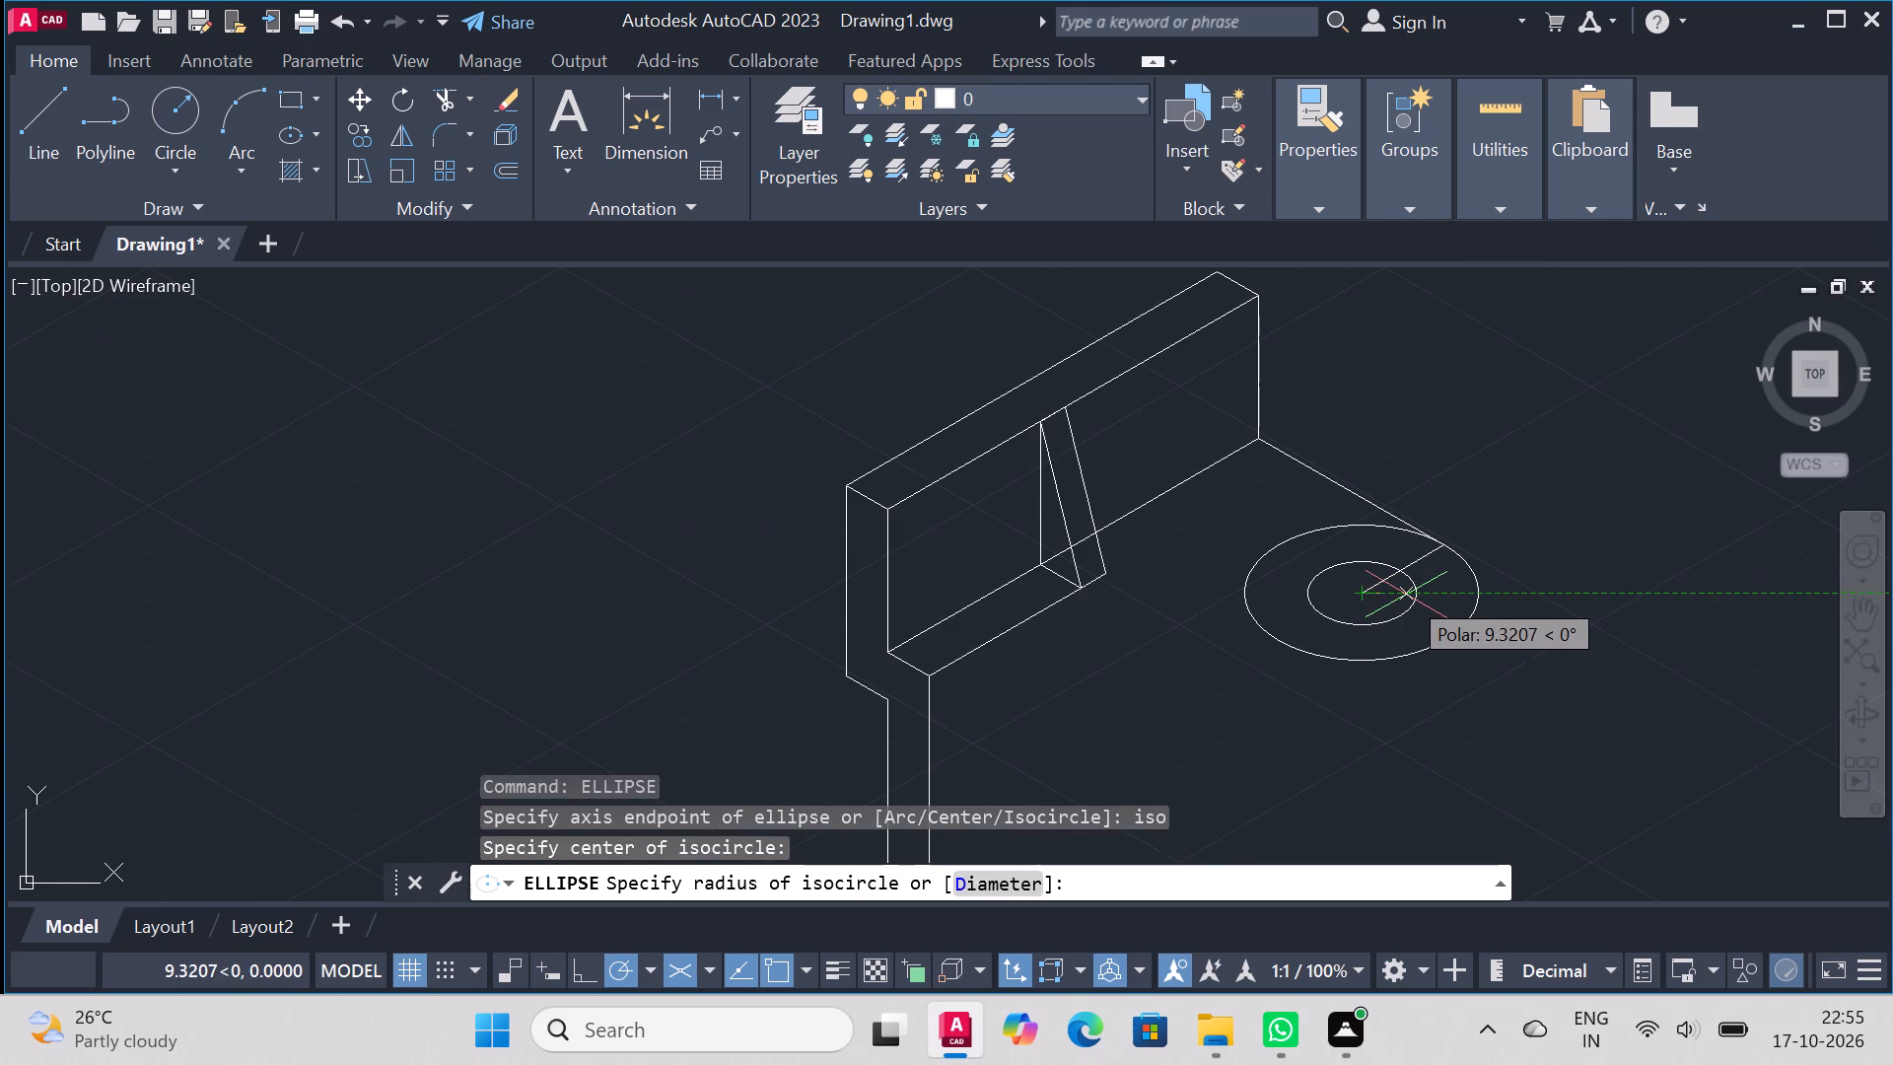
pyautogui.press('d')
pyautogui.press('Return')
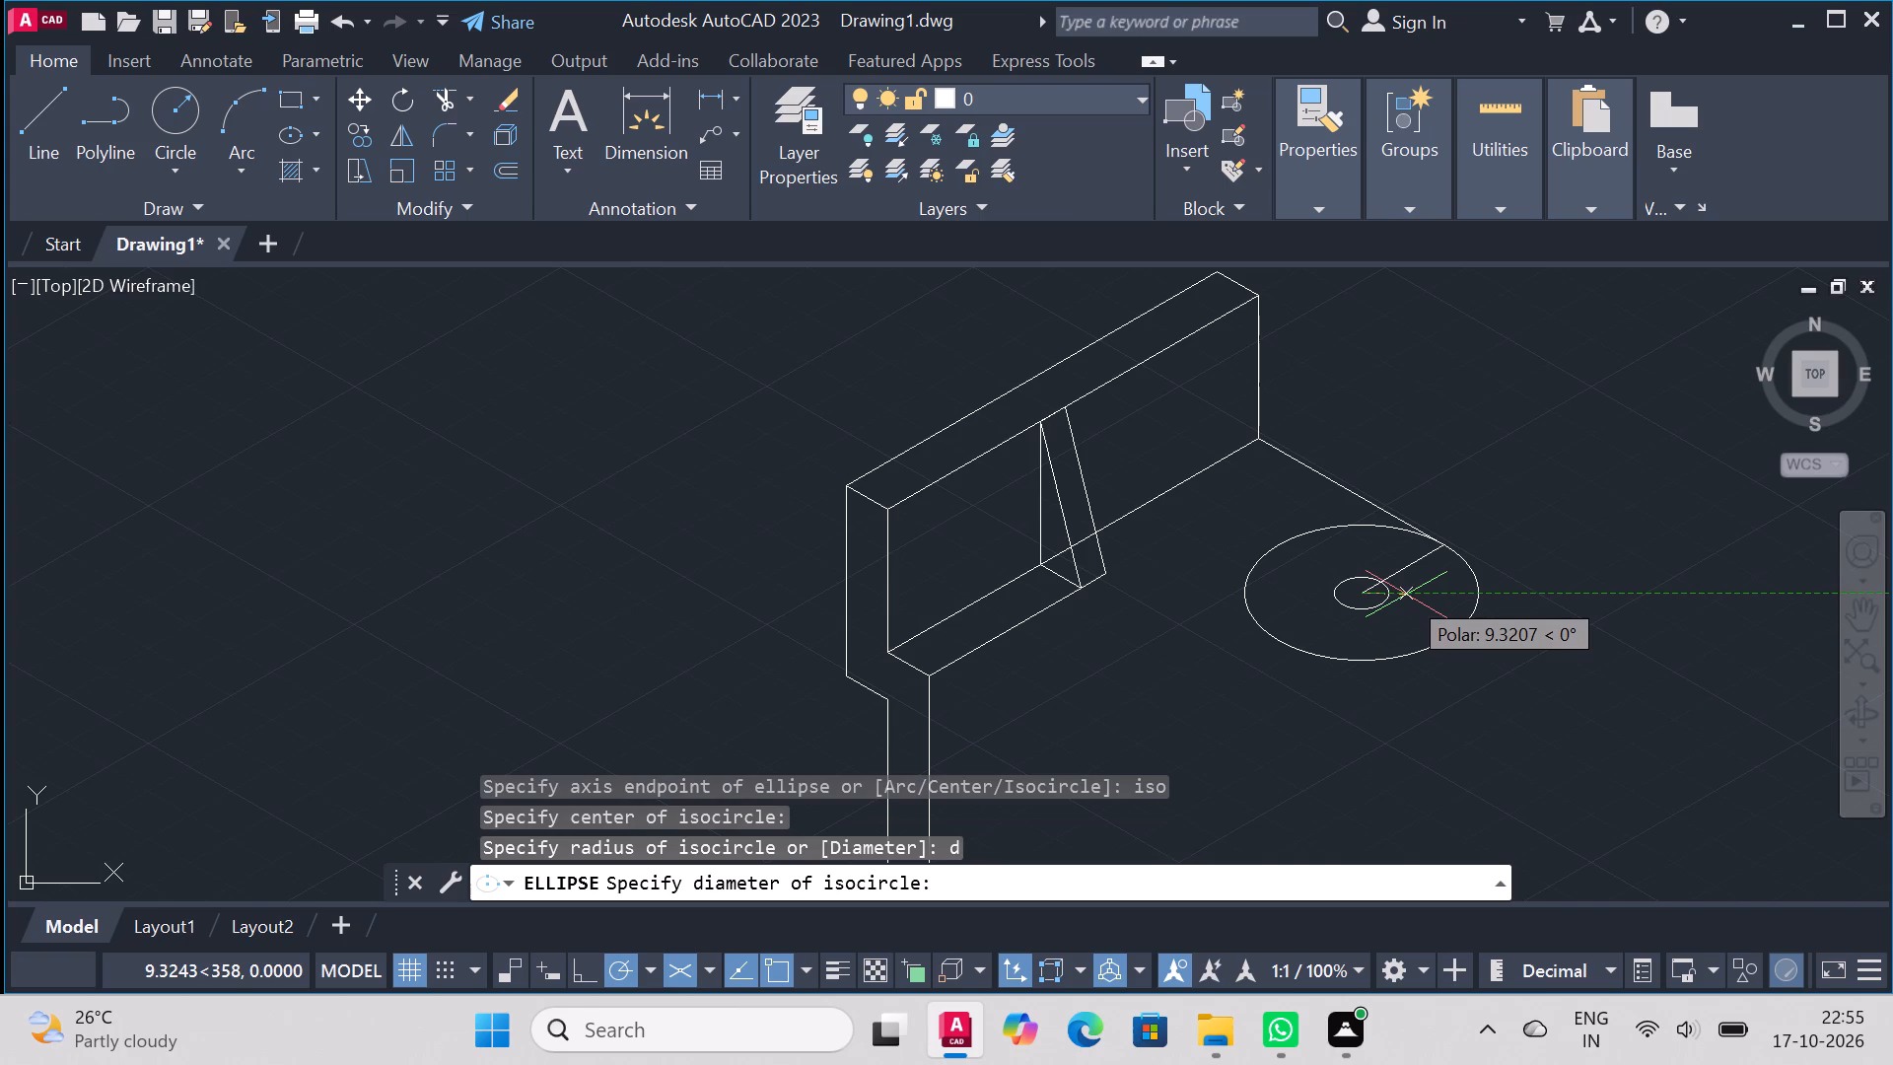
pyautogui.write('20')
pyautogui.press('Return')
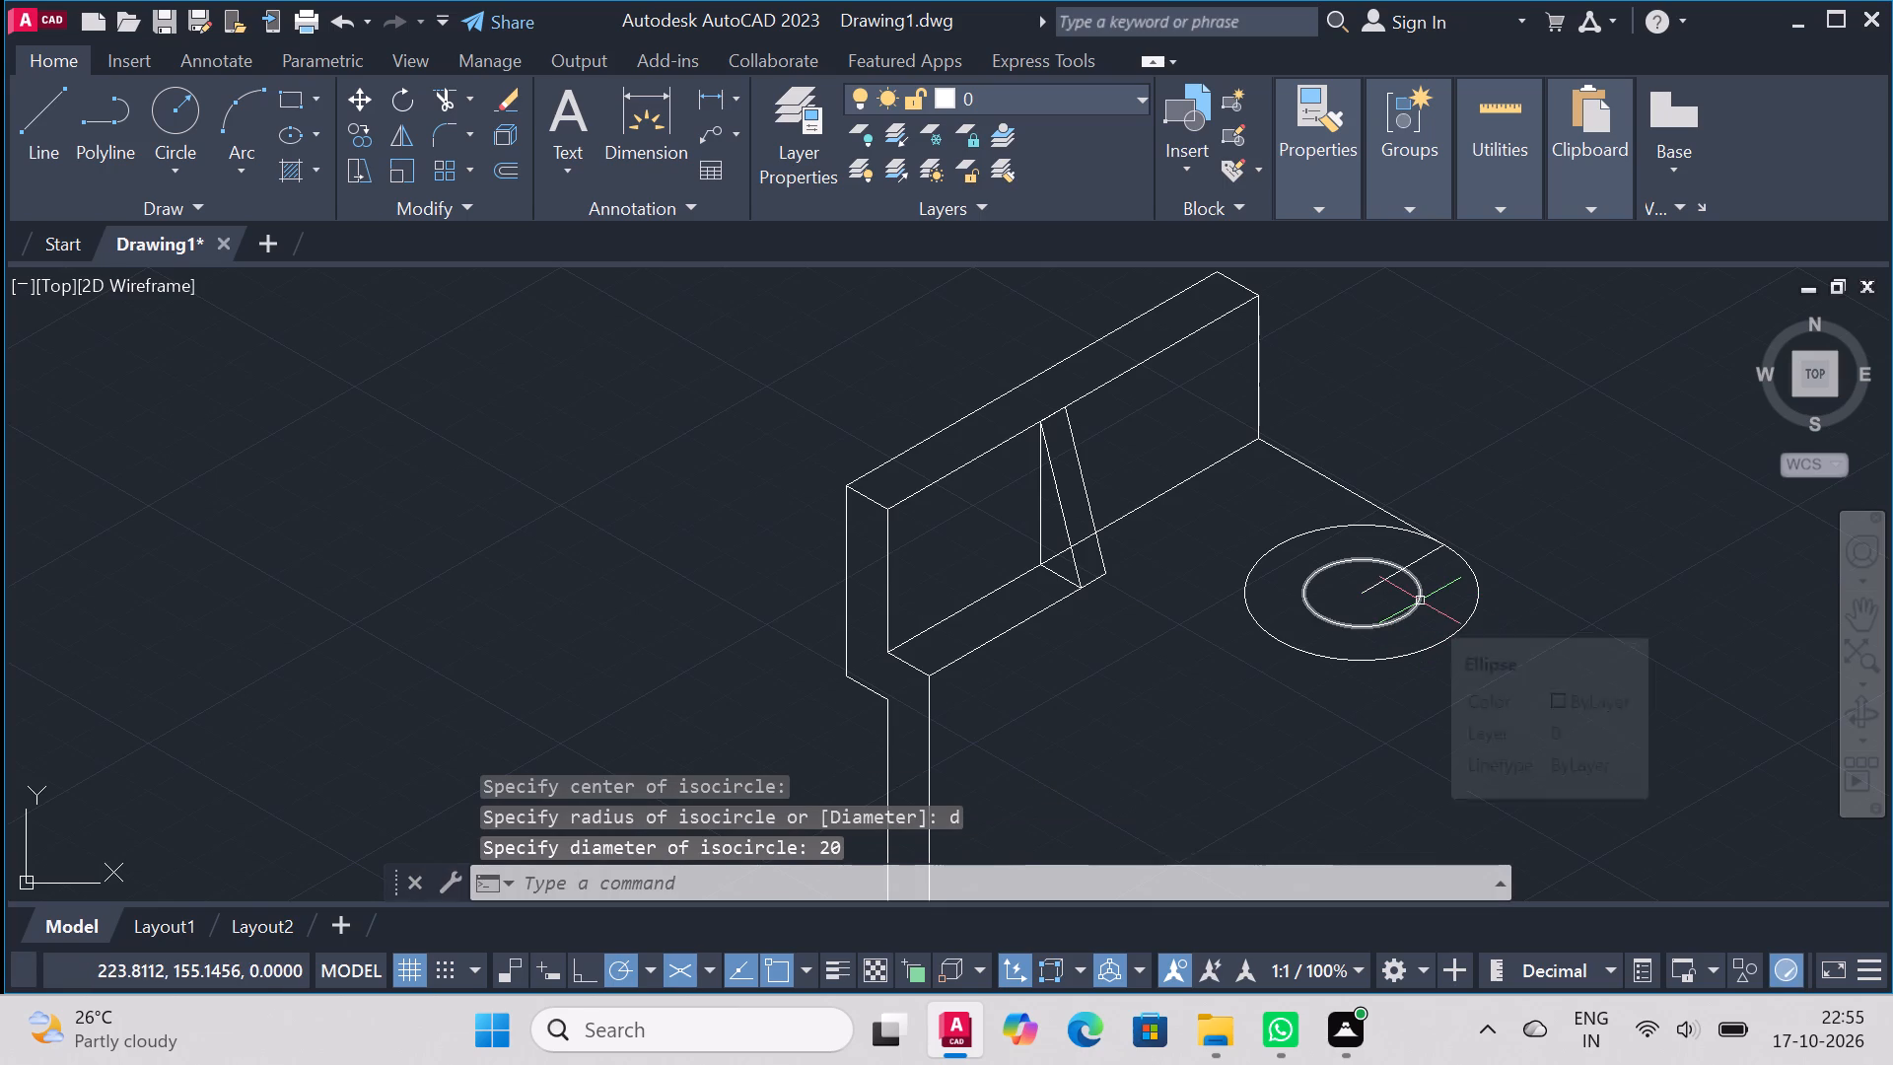
# Draw a line from the isocircles' centre to the large isocircle's edge, opposite the existing 20-unit line.
pyautogui.click(54, 119)
pyautogui.click(1367, 598)
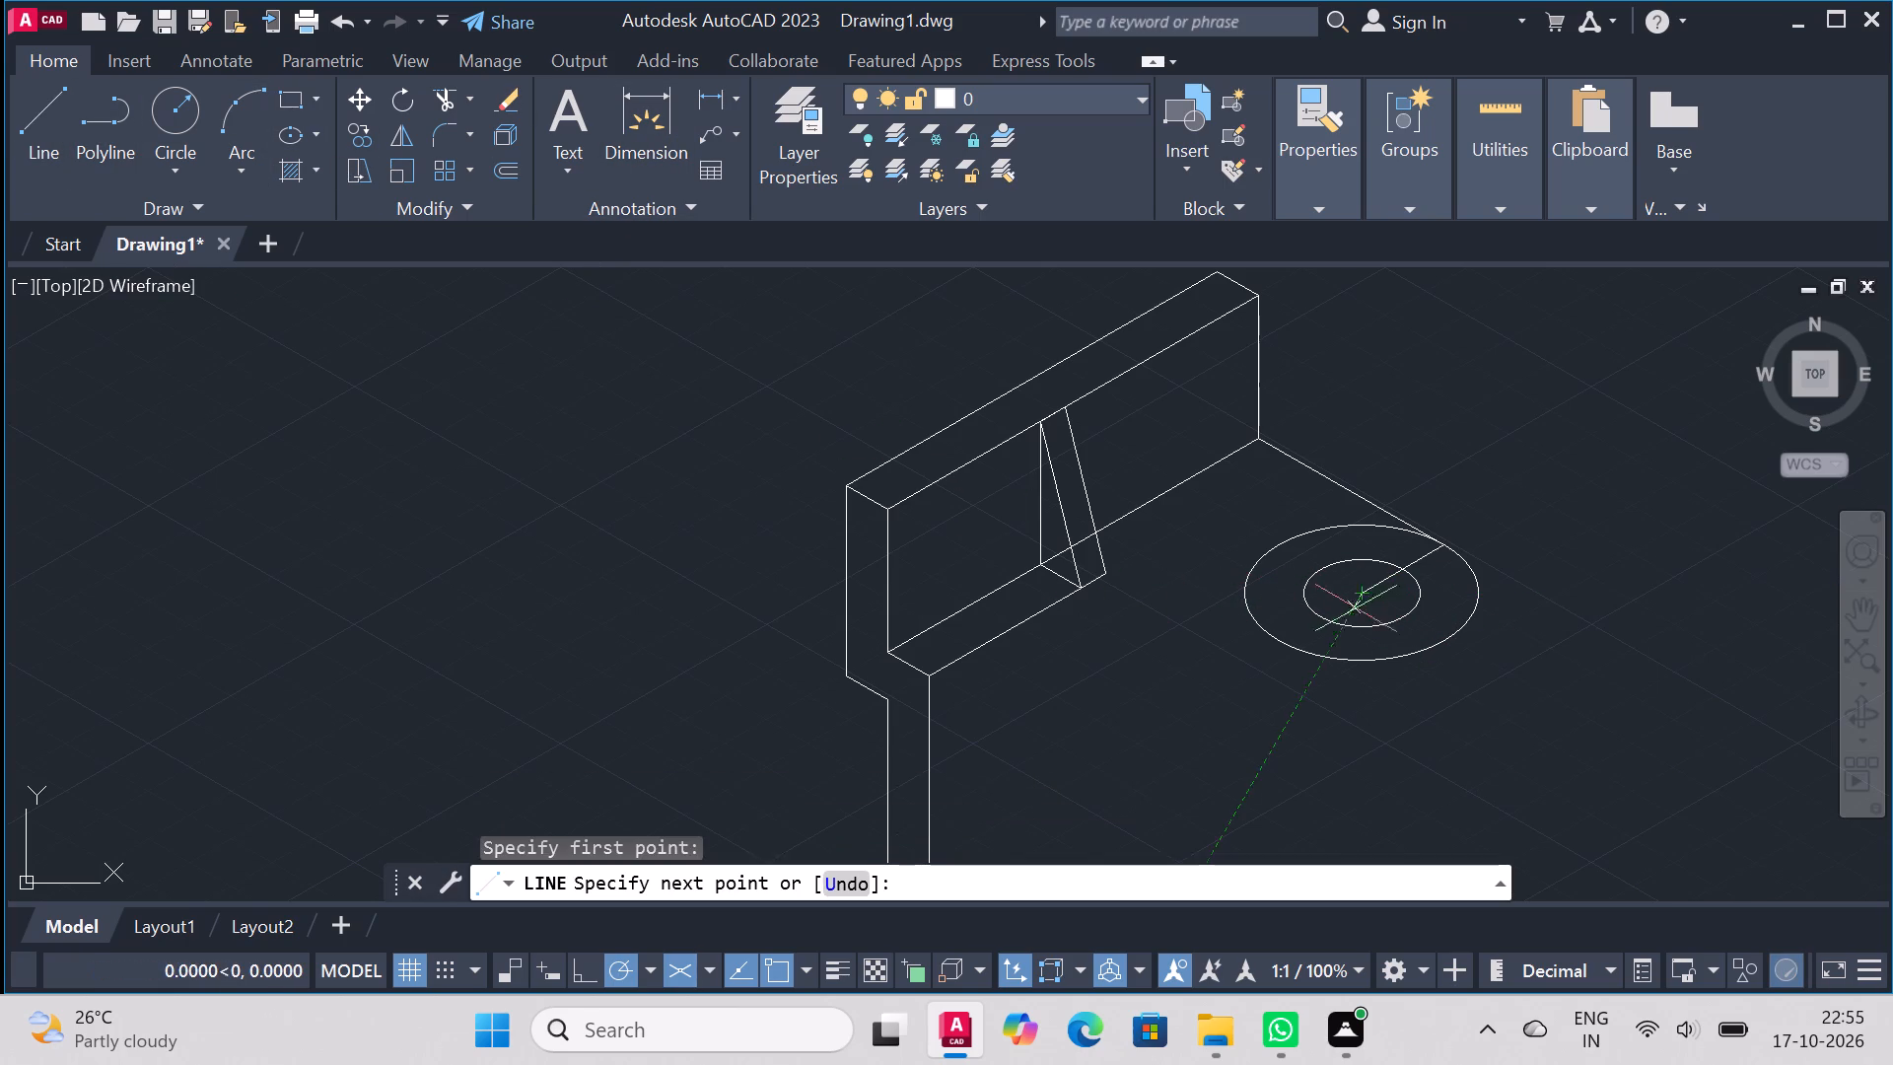
pyautogui.click(1284, 642)
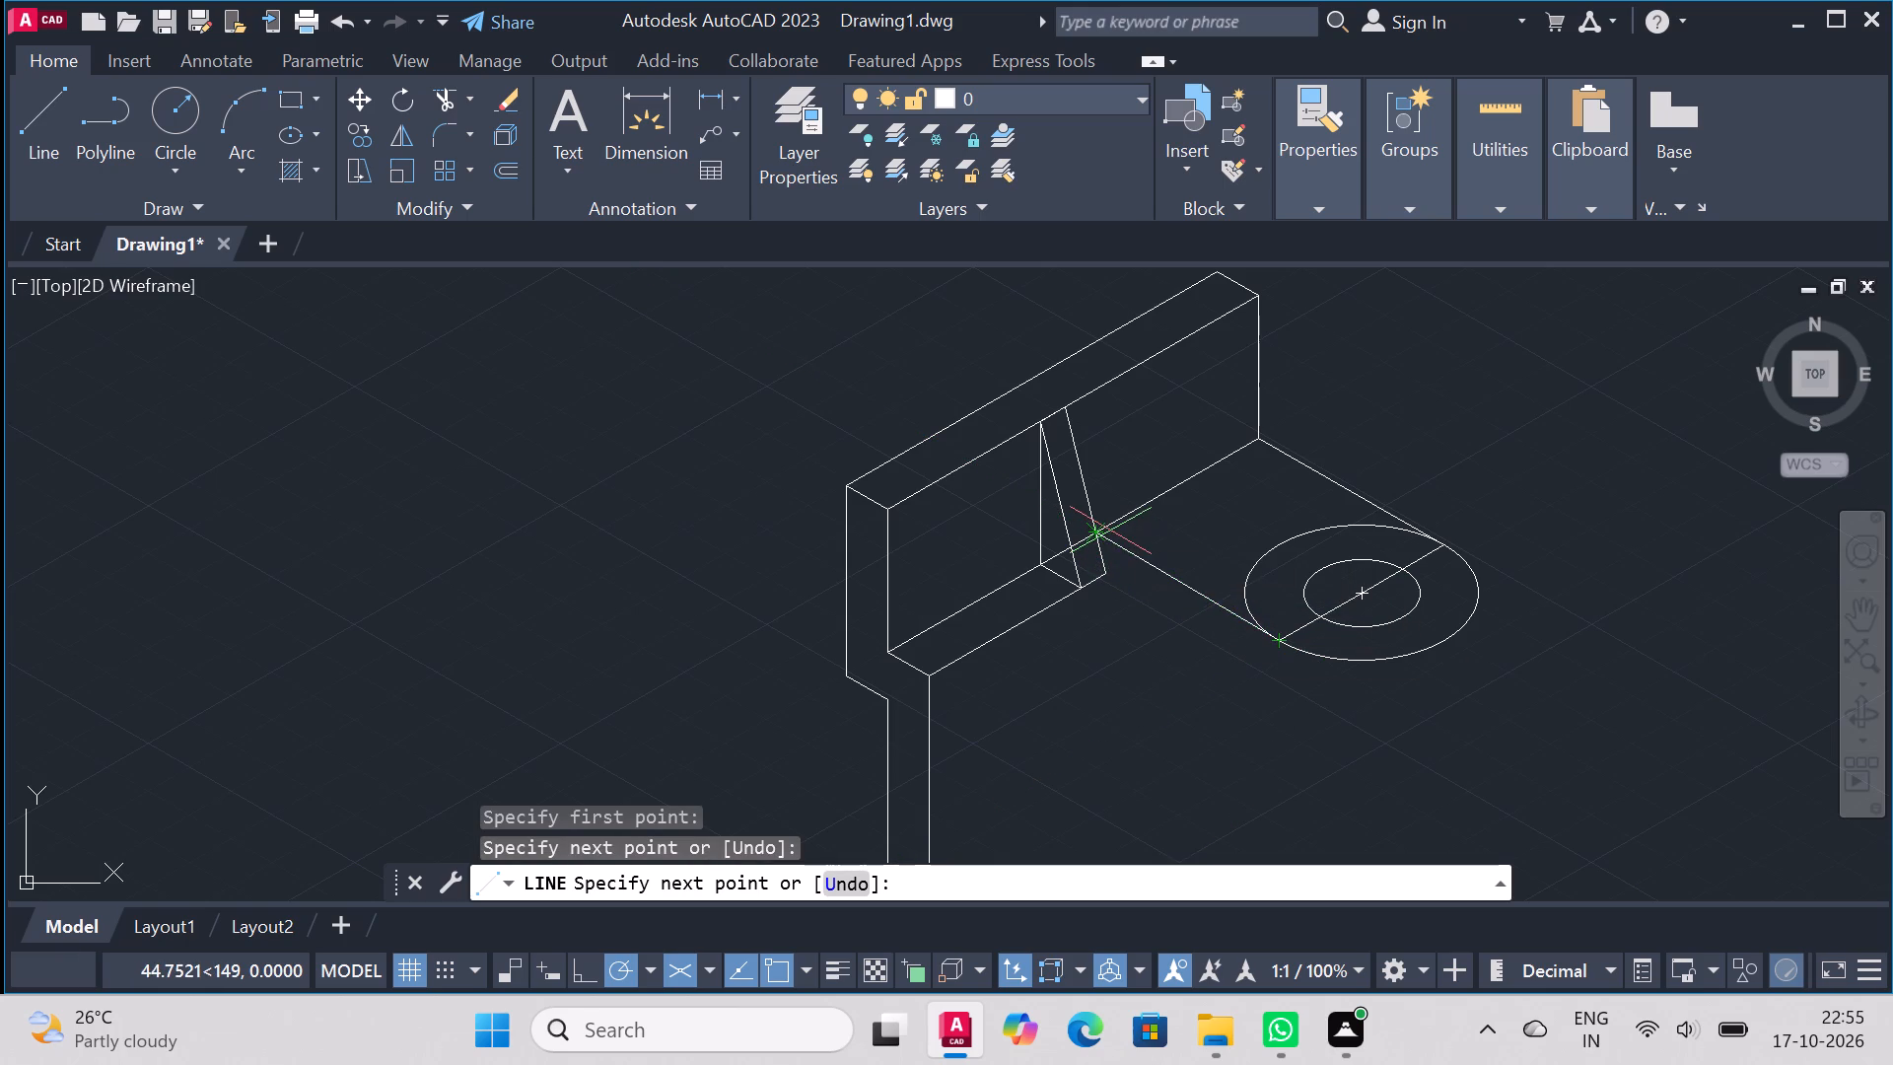
pyautogui.rightClick(1168, 563)
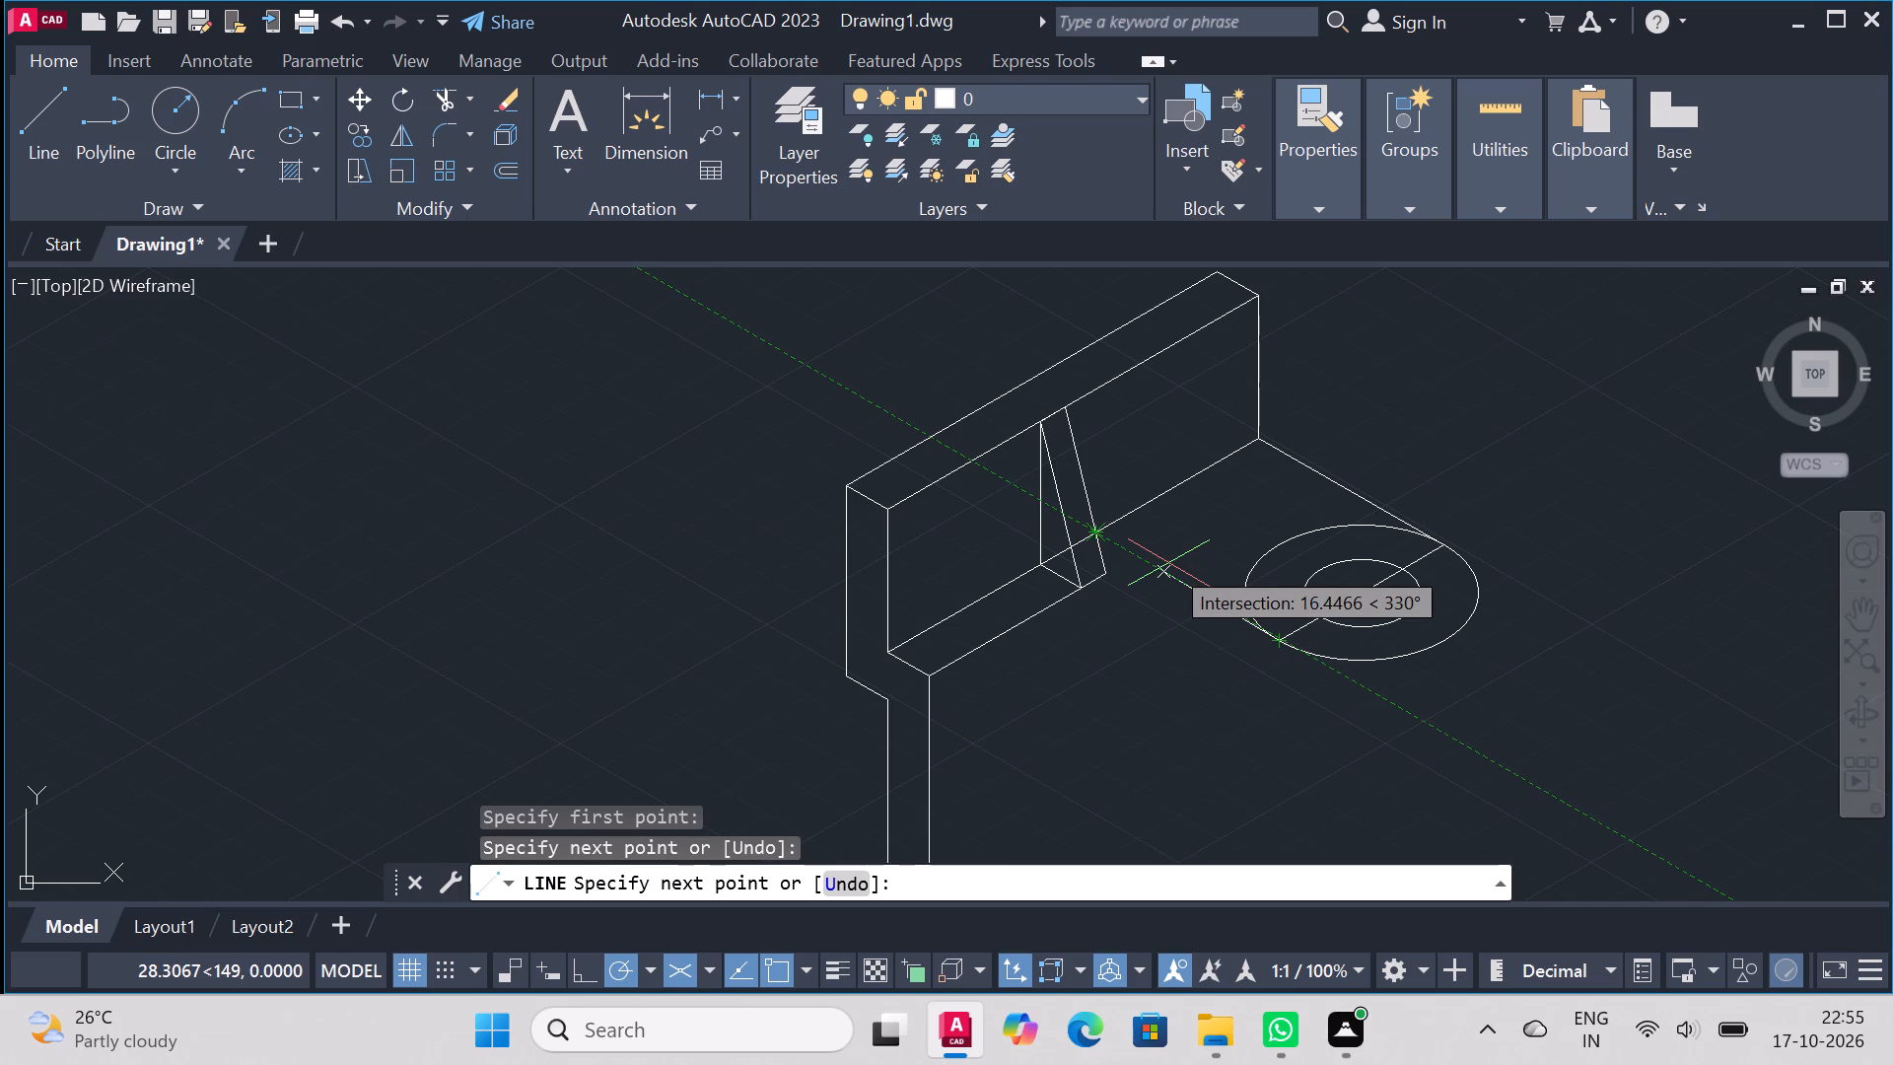
pyautogui.click(1236, 580)
# Draw a short line at 30° from the foot of the outer slanted line, continuing the lower front edge.
pyautogui.rightClick(1413, 370)
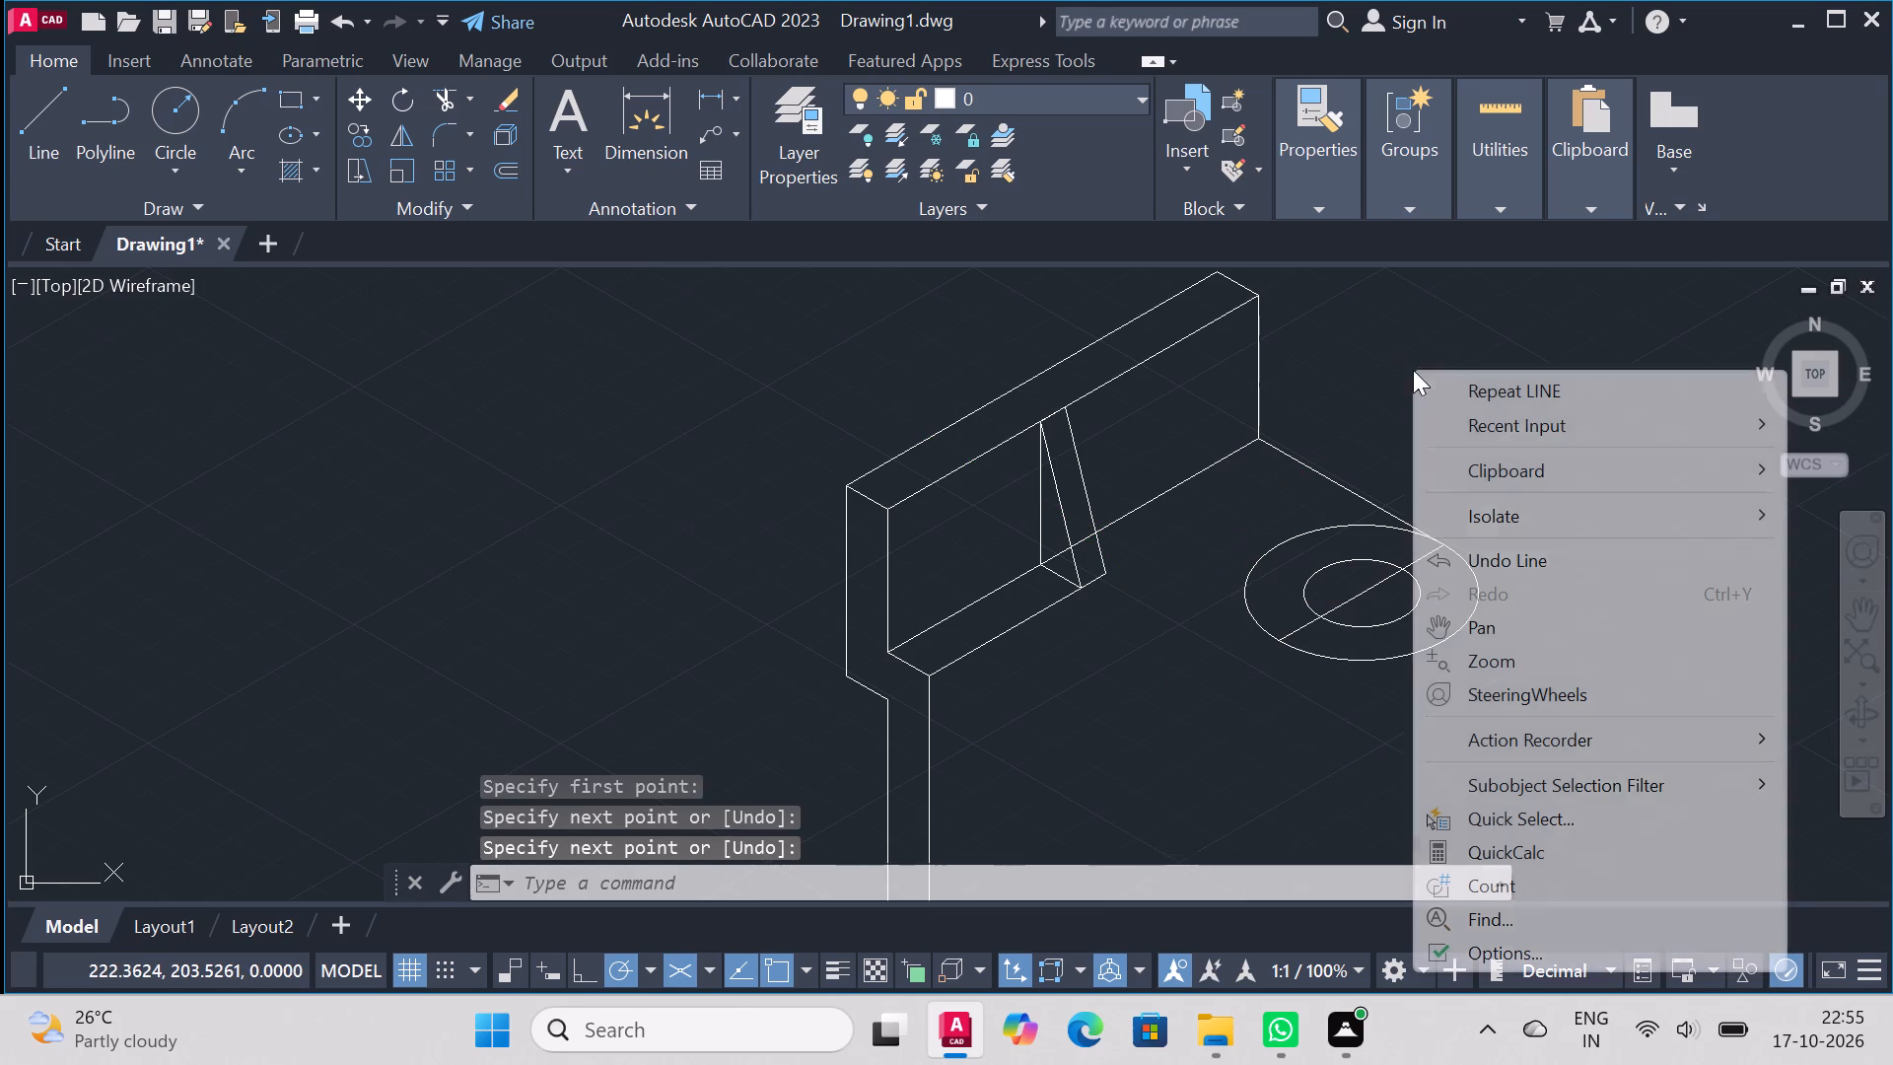
pyautogui.click(1480, 386)
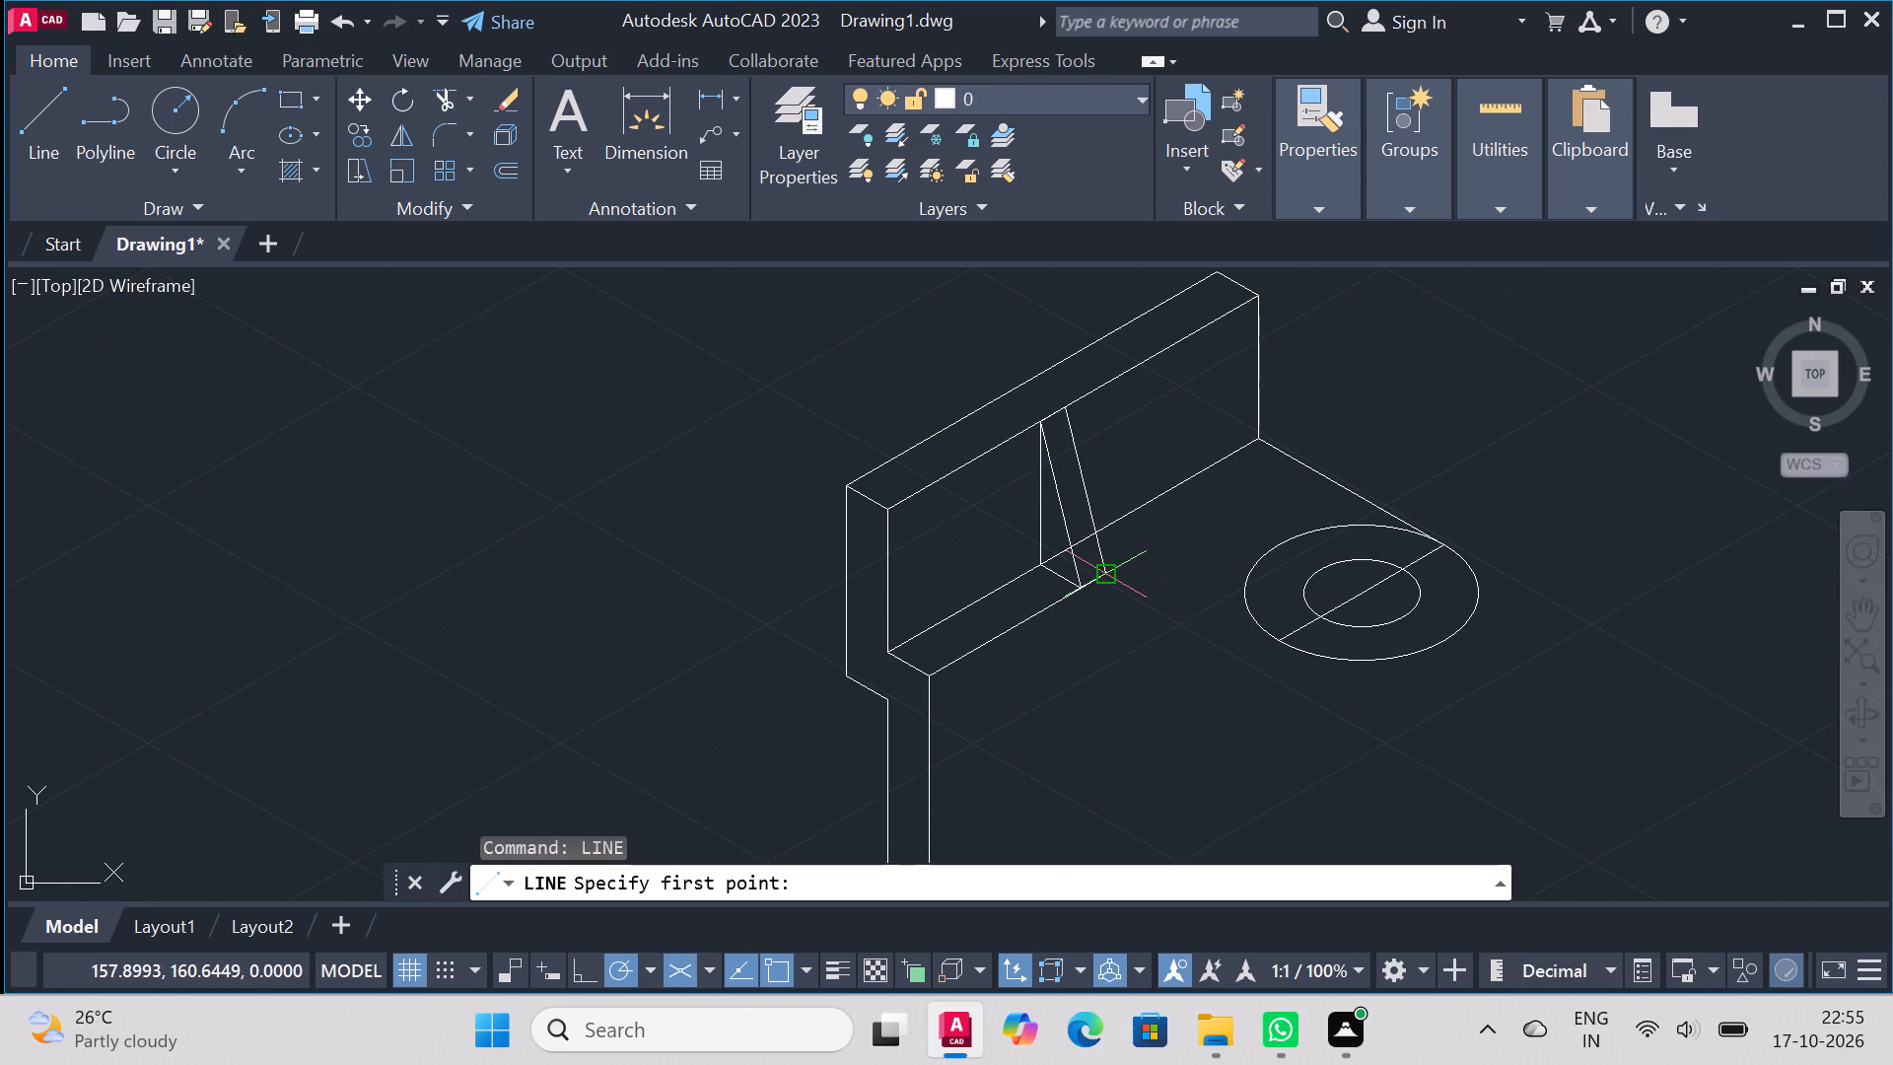
pyautogui.click(1113, 576)
pyautogui.click(1180, 524)
pyautogui.rightClick(1181, 524)
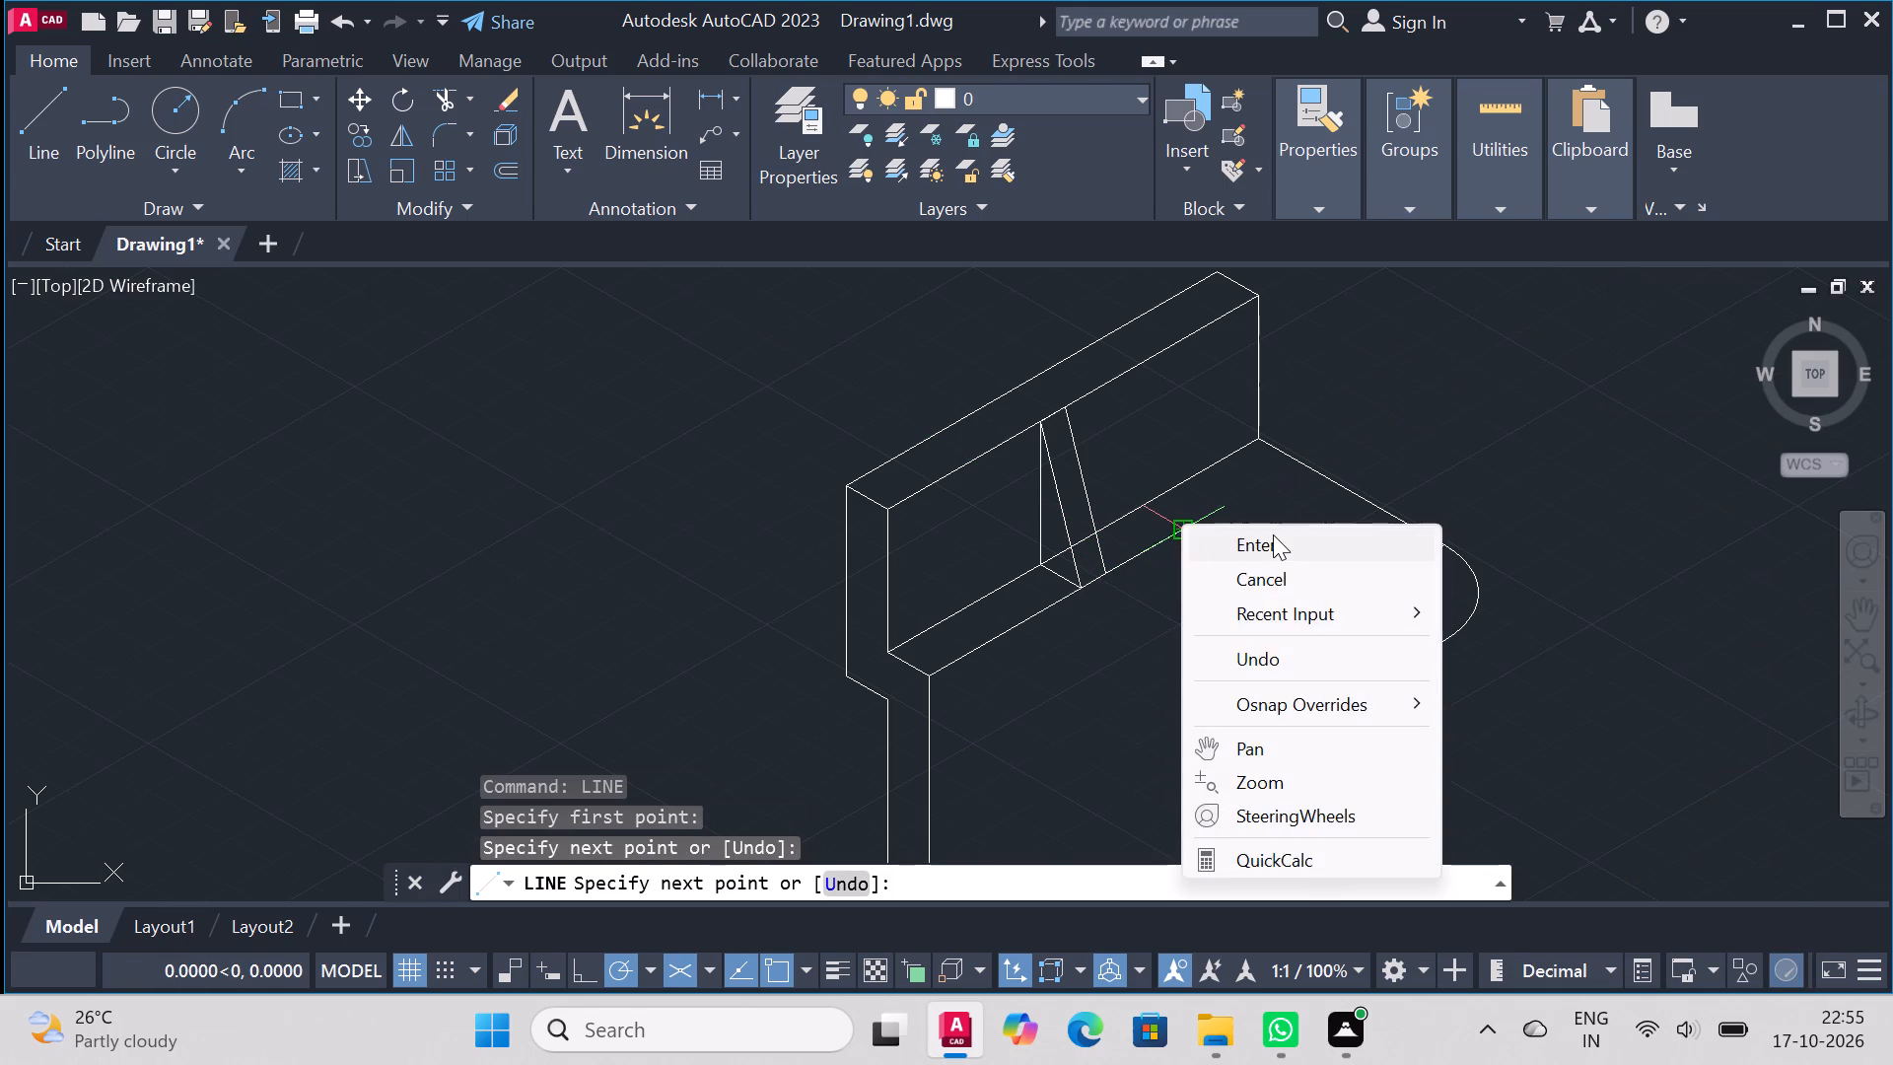
pyautogui.click(1273, 534)
# Draw a 35-unit line at 150° from the near end of the large isocircle's diameter line to the short 30° edge line.
pyautogui.rightClick(1424, 381)
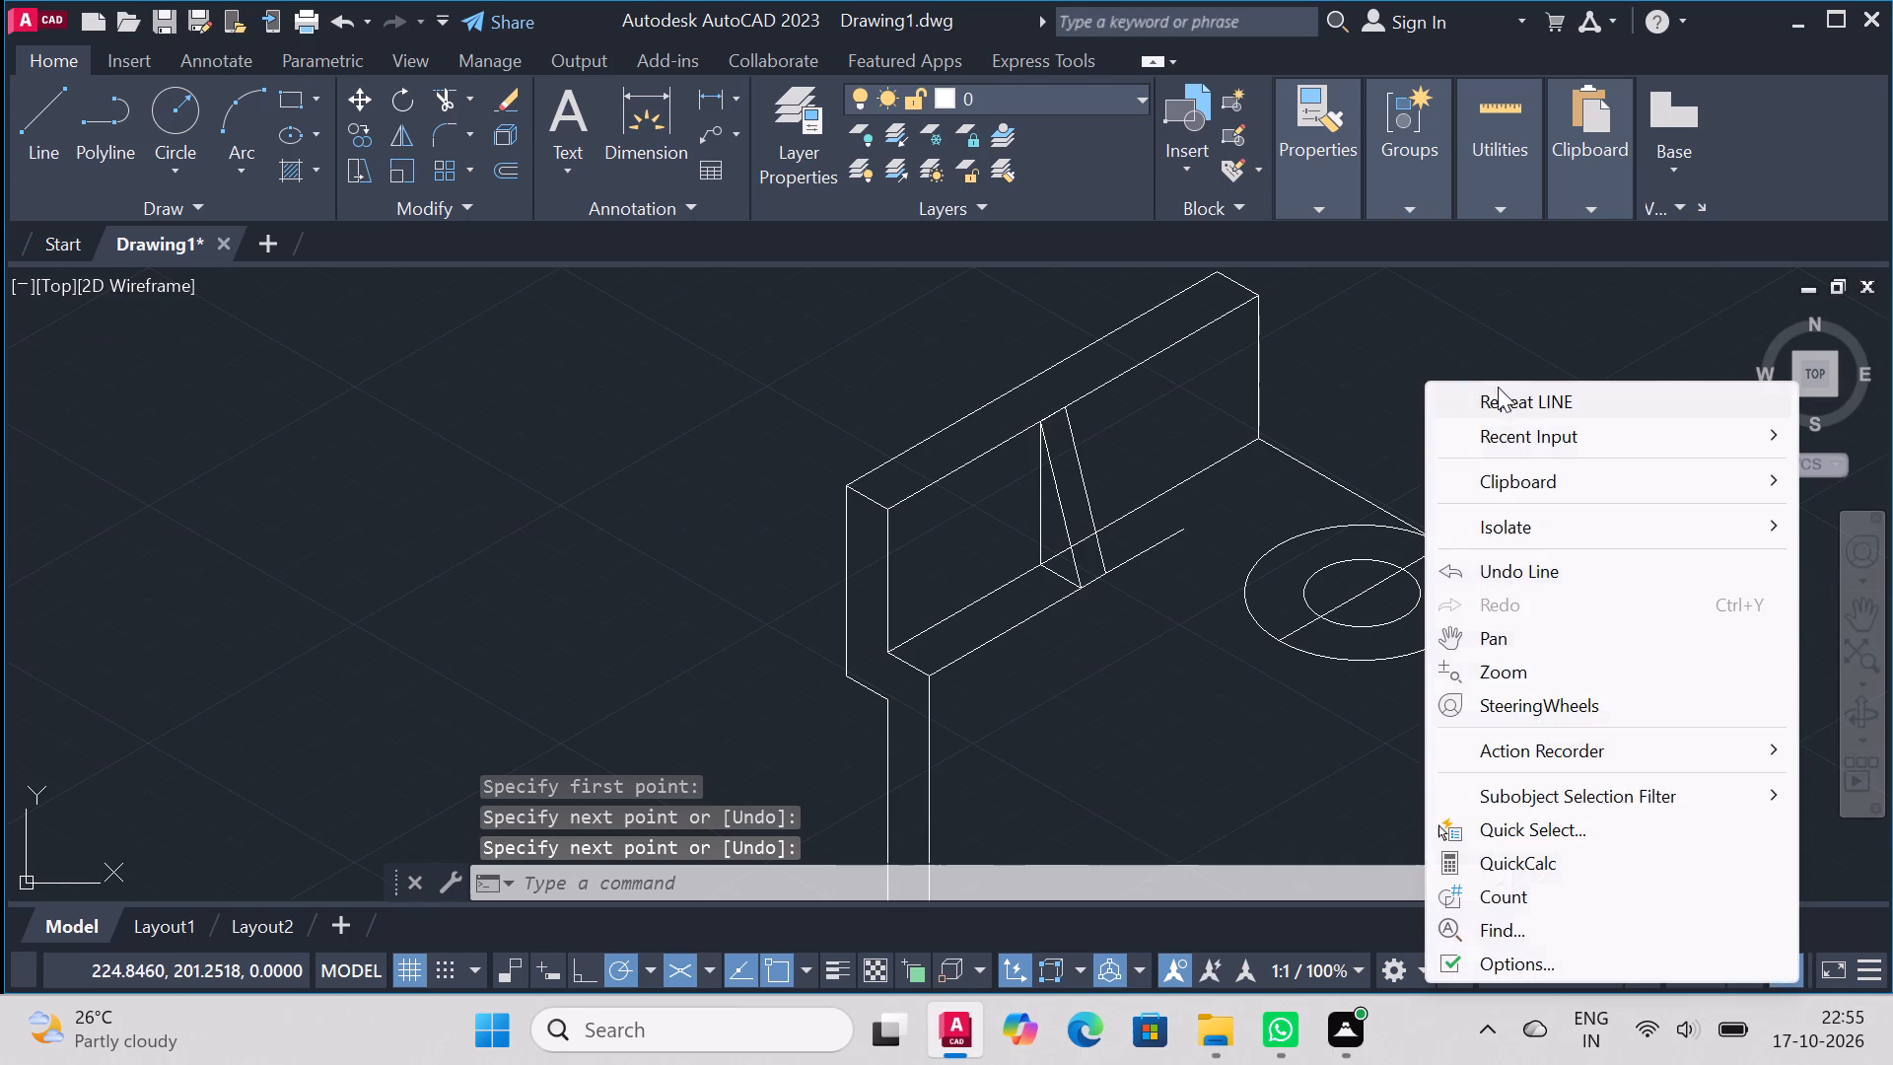
pyautogui.click(1502, 401)
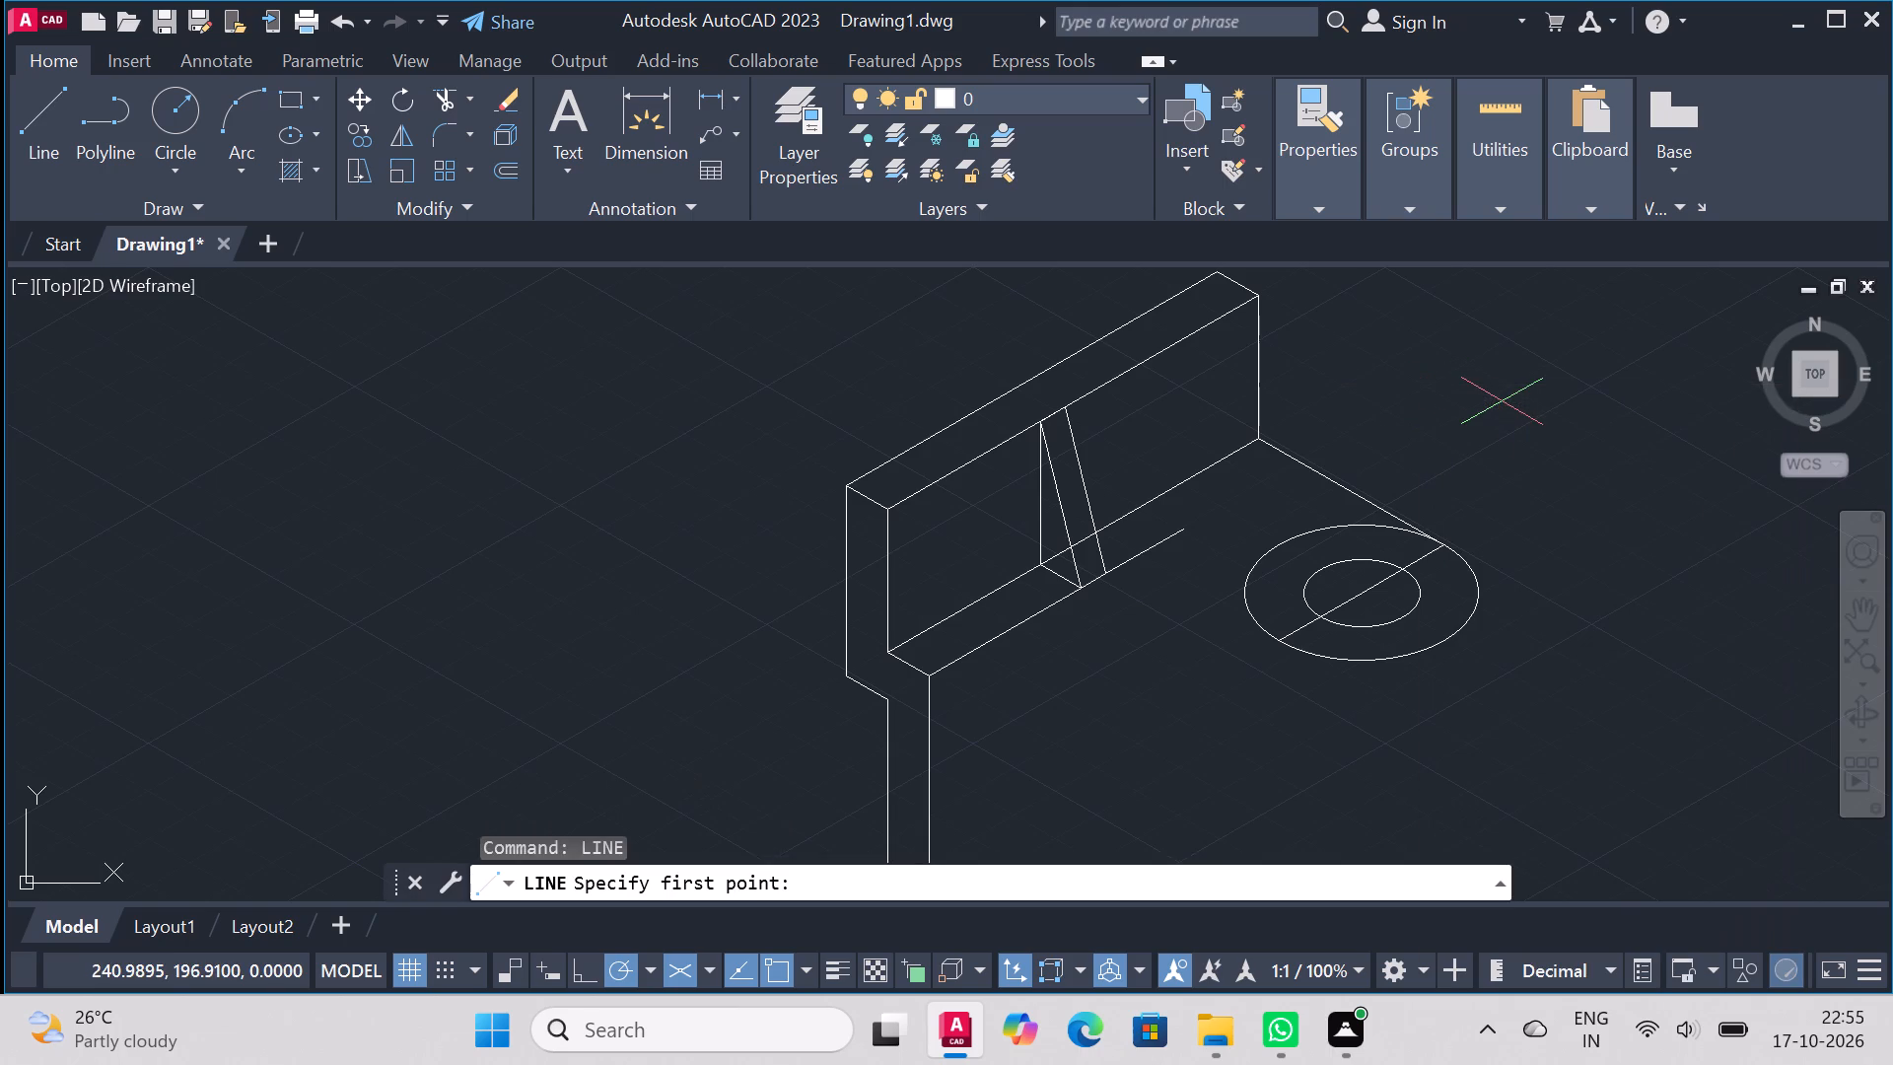
pyautogui.click(1276, 649)
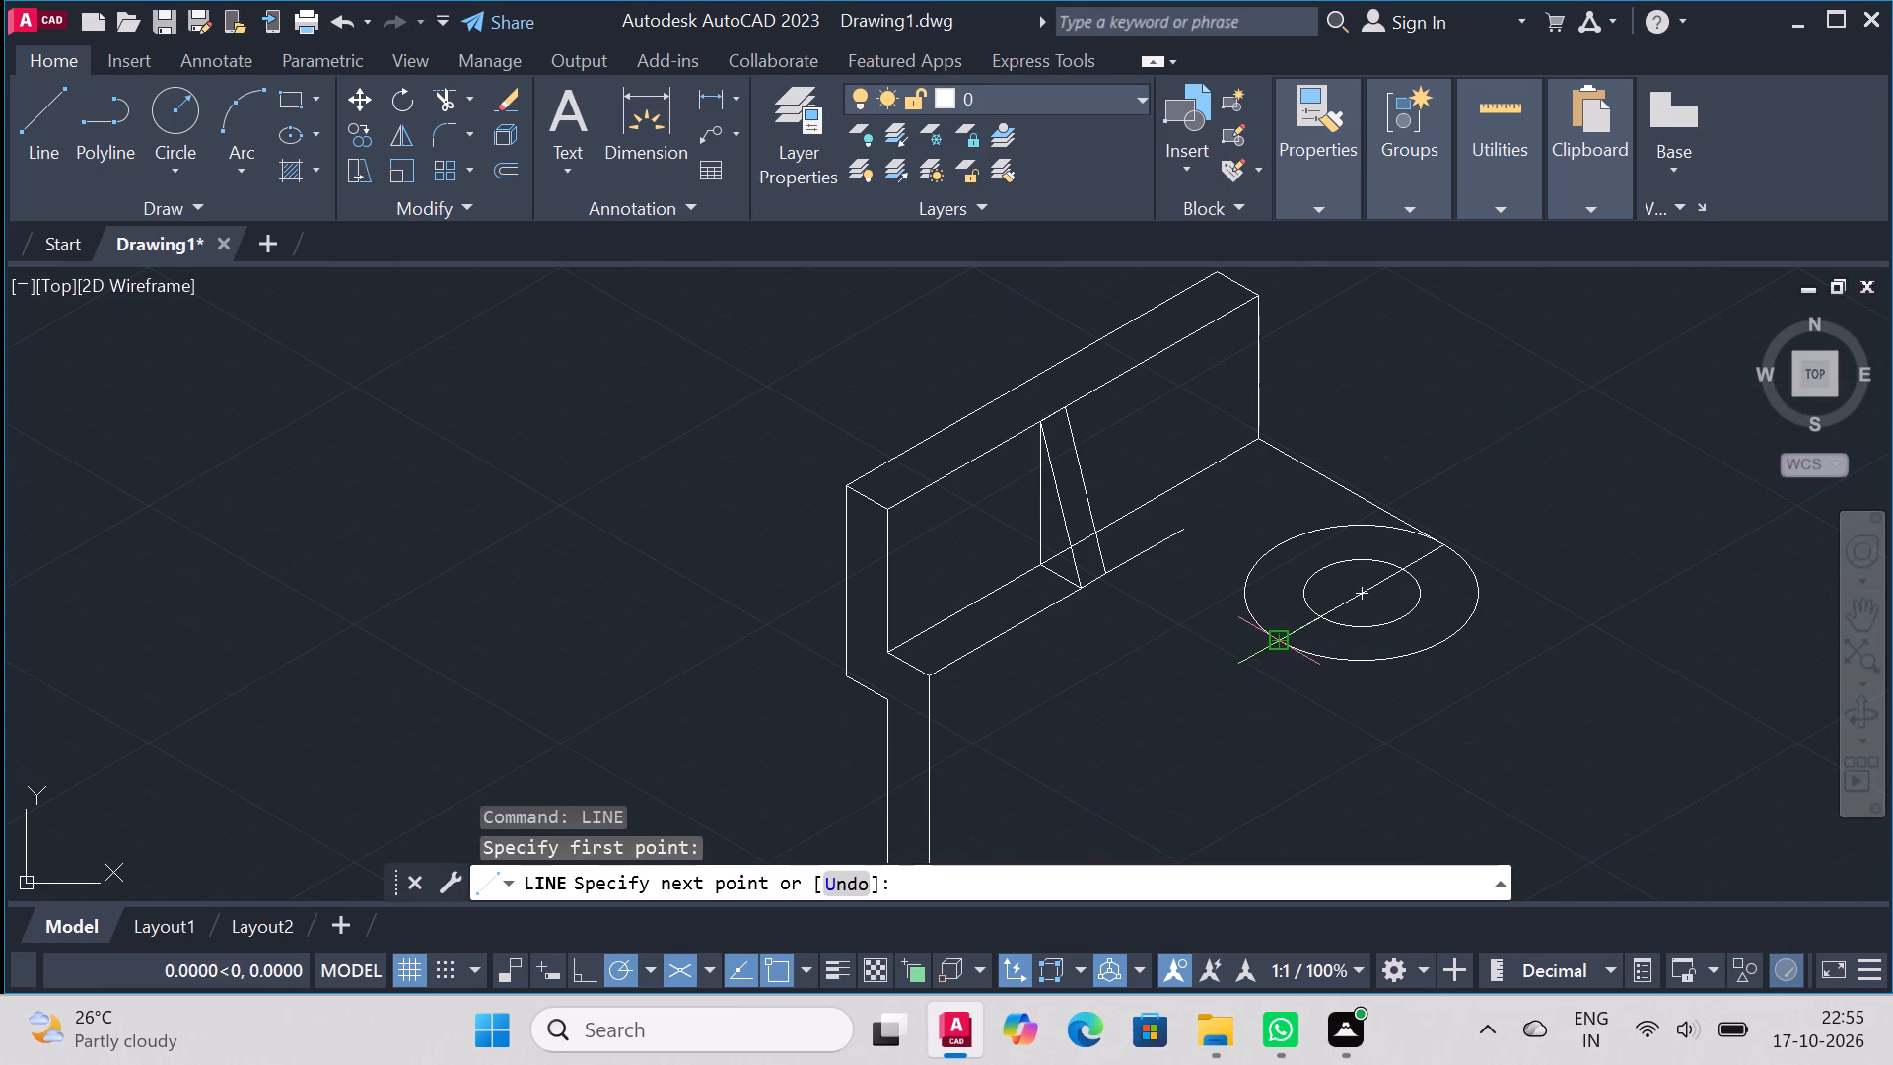
pyautogui.click(1131, 556)
pyautogui.rightClick(1131, 556)
pyautogui.click(1215, 572)
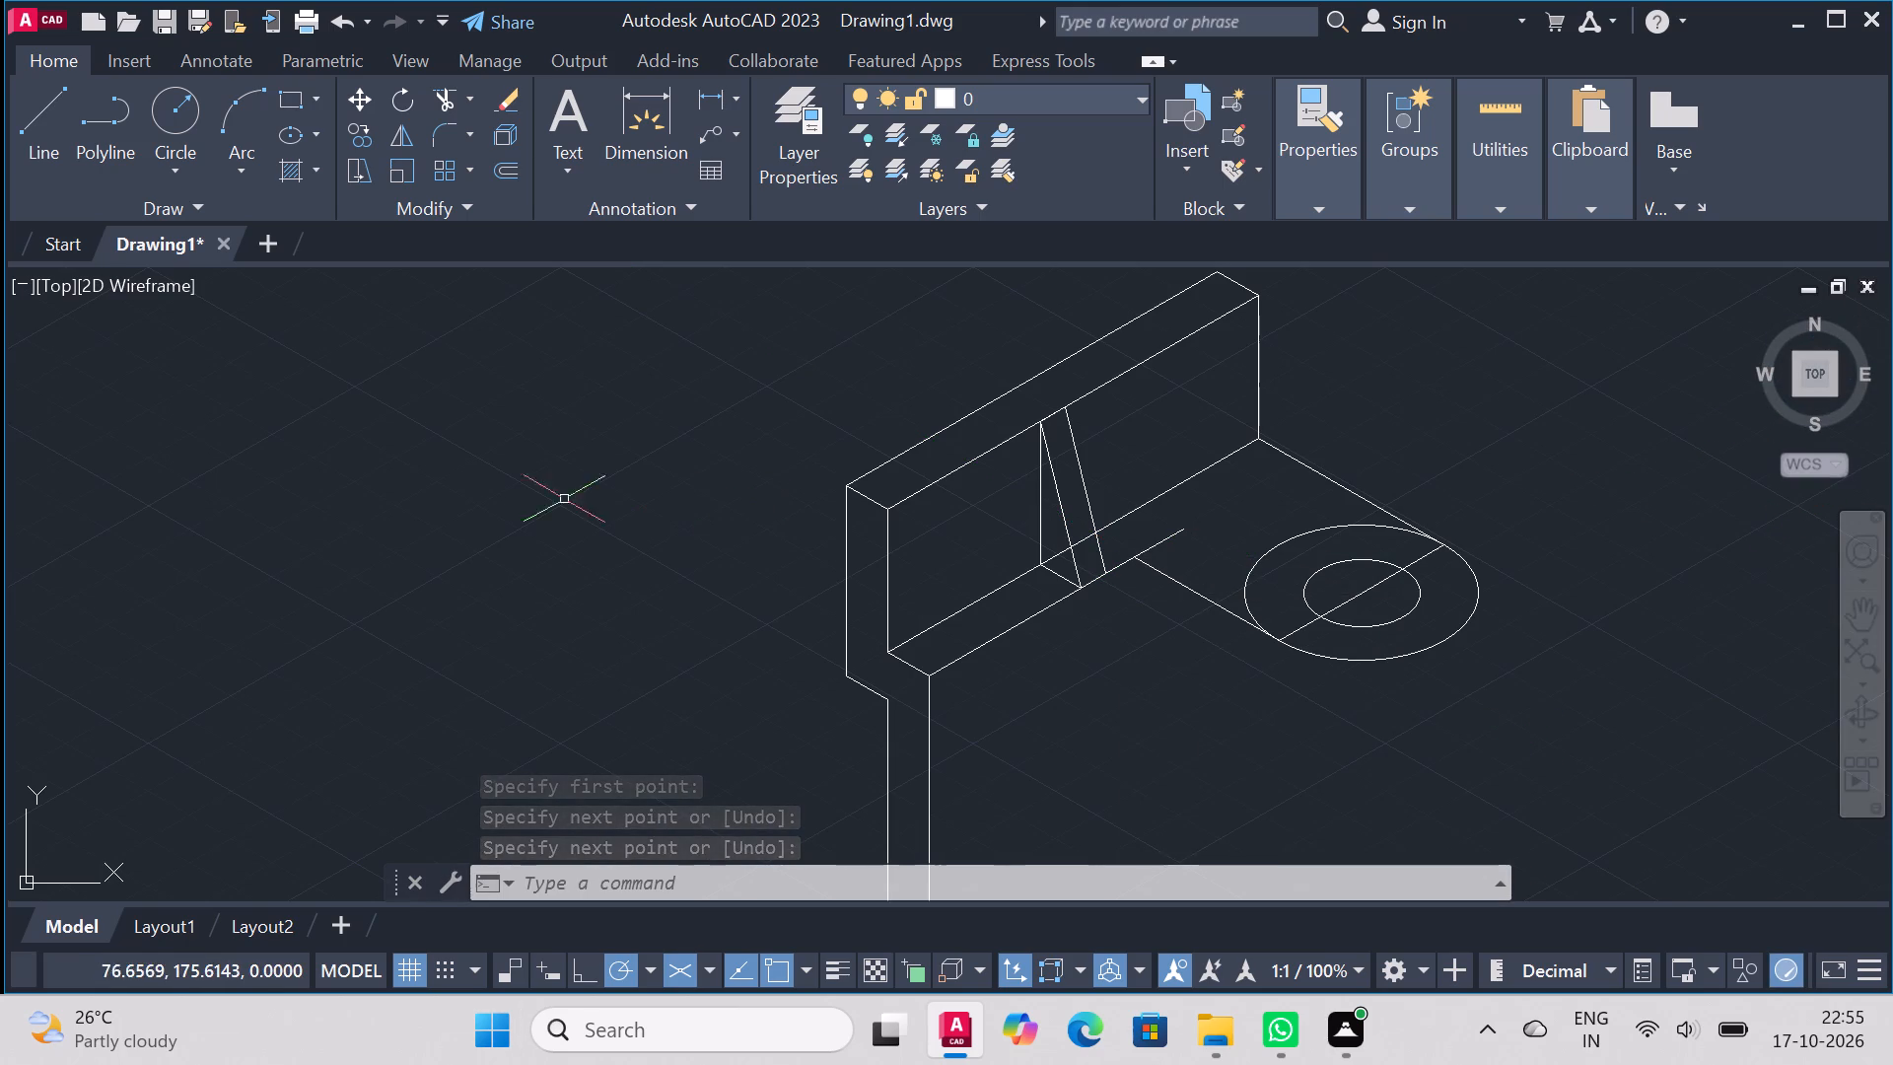
# Trim the plate outline, removing the short edge line's overhang, the large isocircle's inner arc and the diameter line through the hole.
pyautogui.click(452, 104)
pyautogui.click(1177, 539)
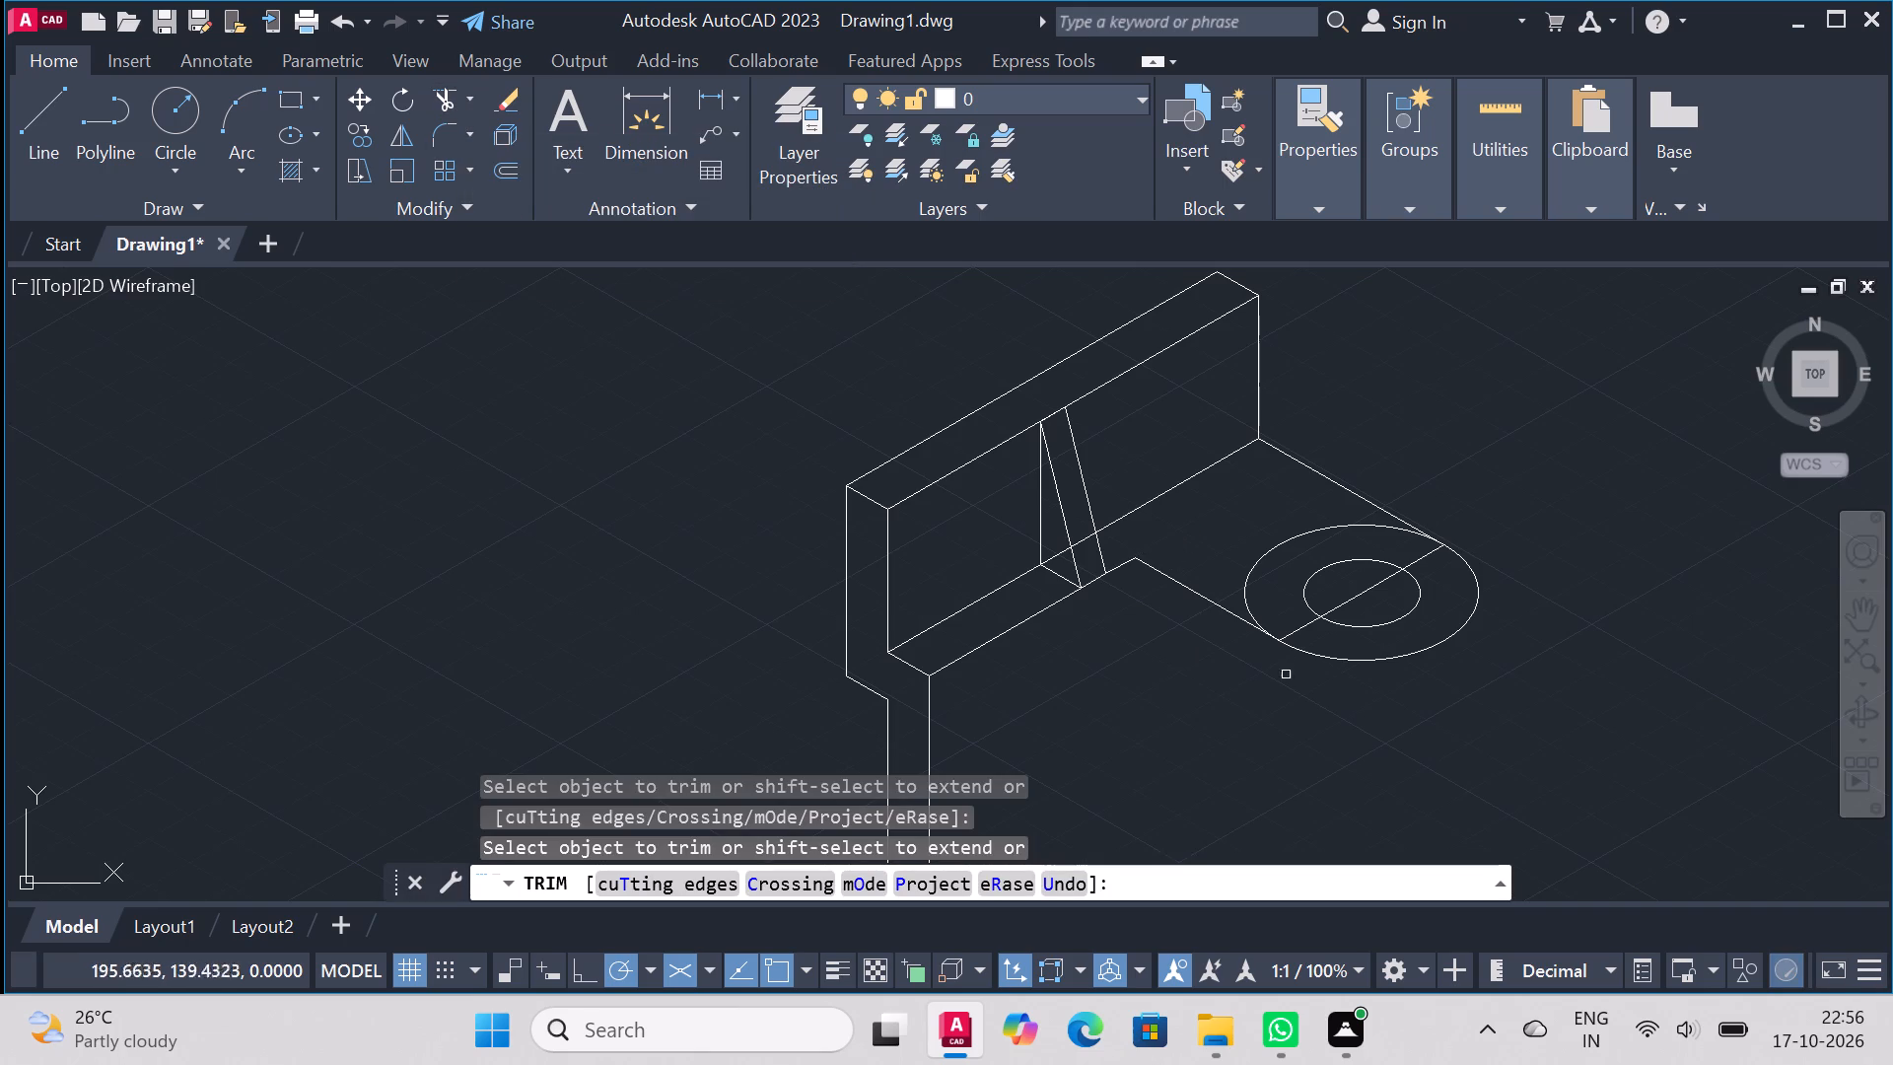
pyautogui.click(1259, 563)
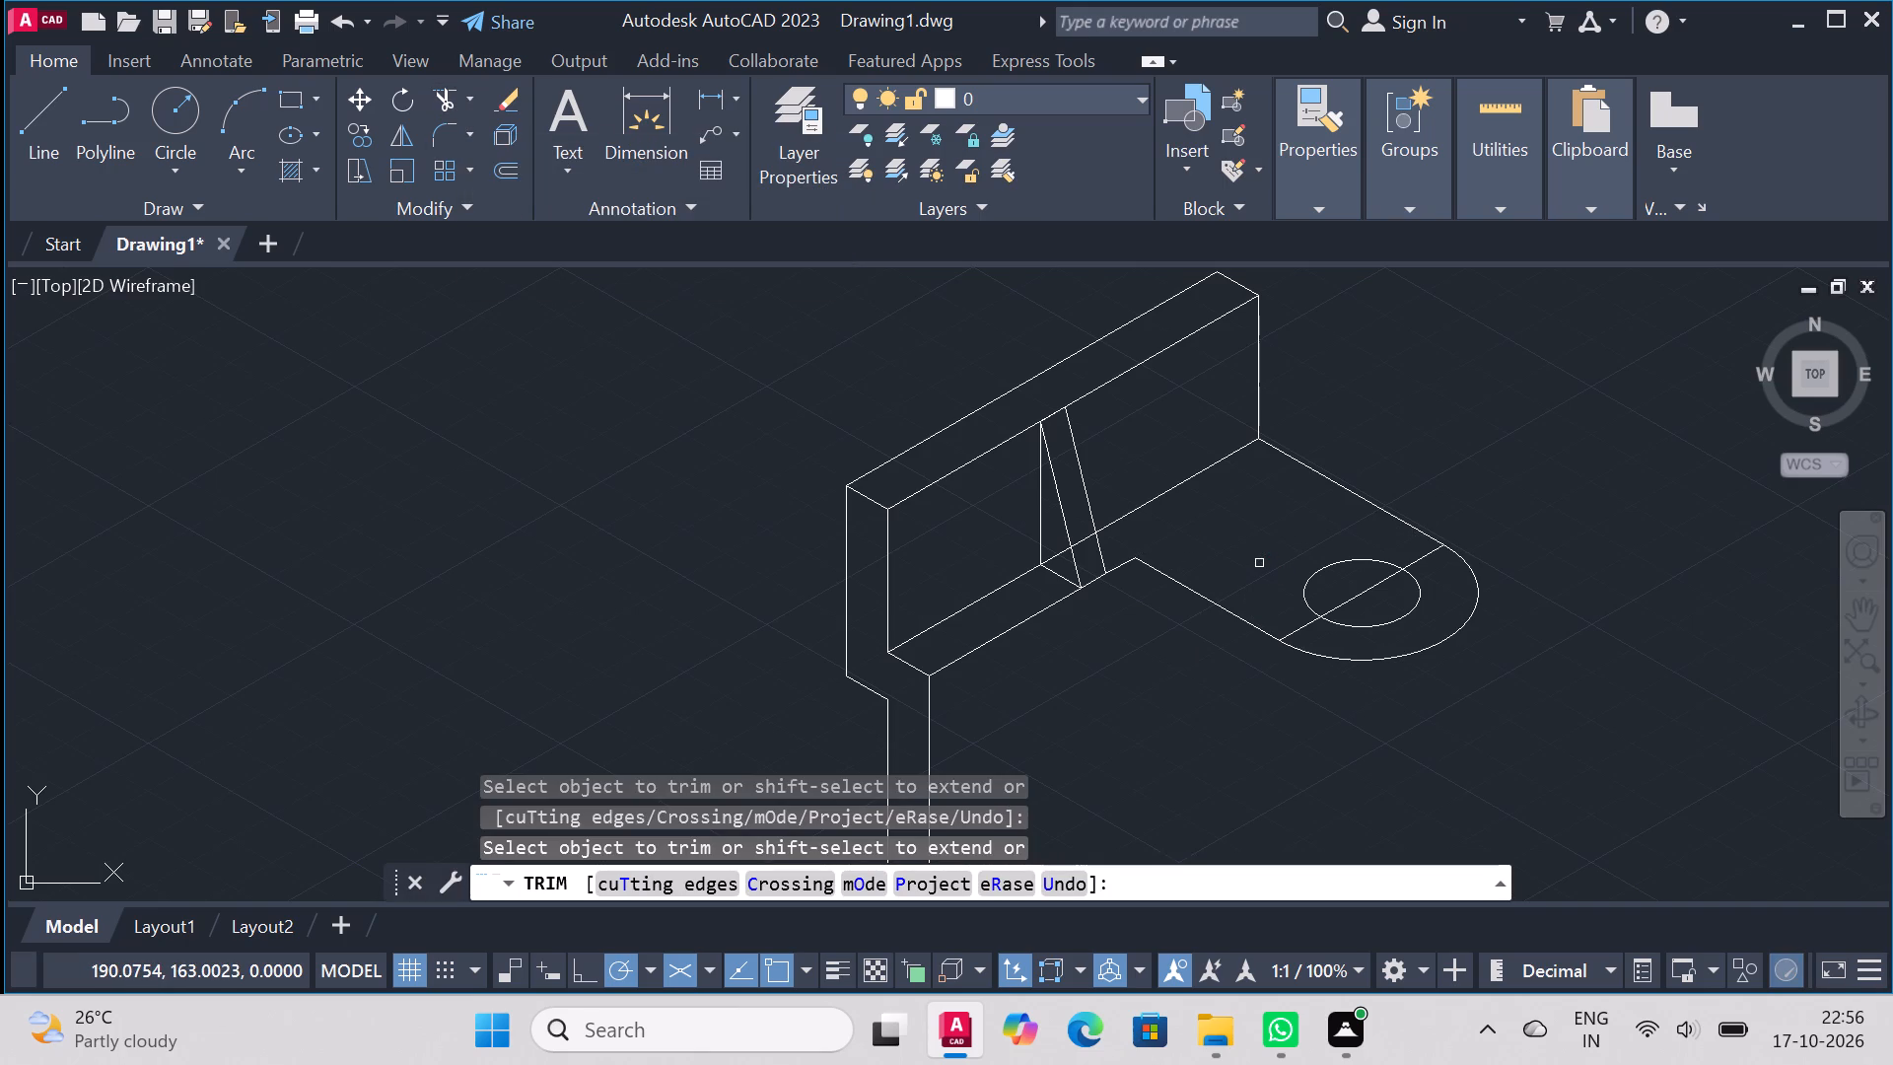
pyautogui.click(1296, 631)
pyautogui.click(1355, 603)
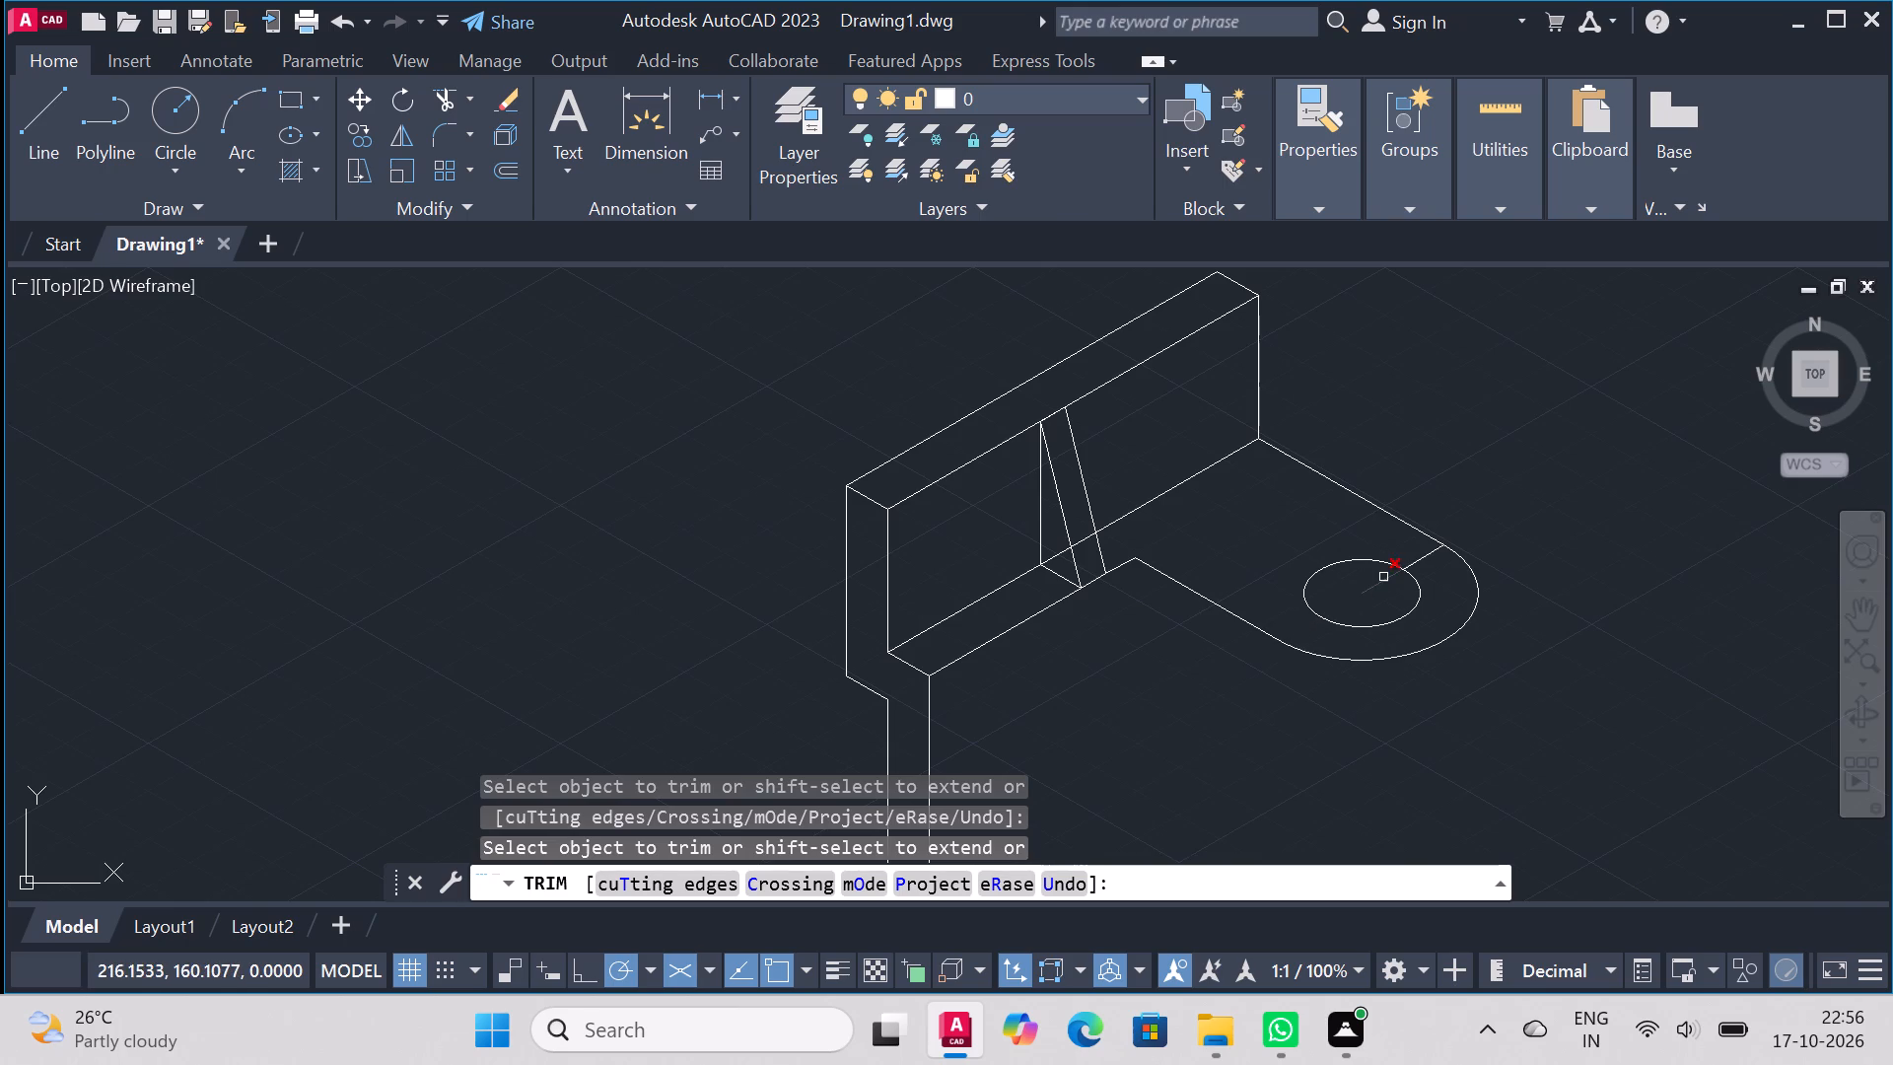
pyautogui.click(1385, 583)
pyautogui.click(1415, 559)
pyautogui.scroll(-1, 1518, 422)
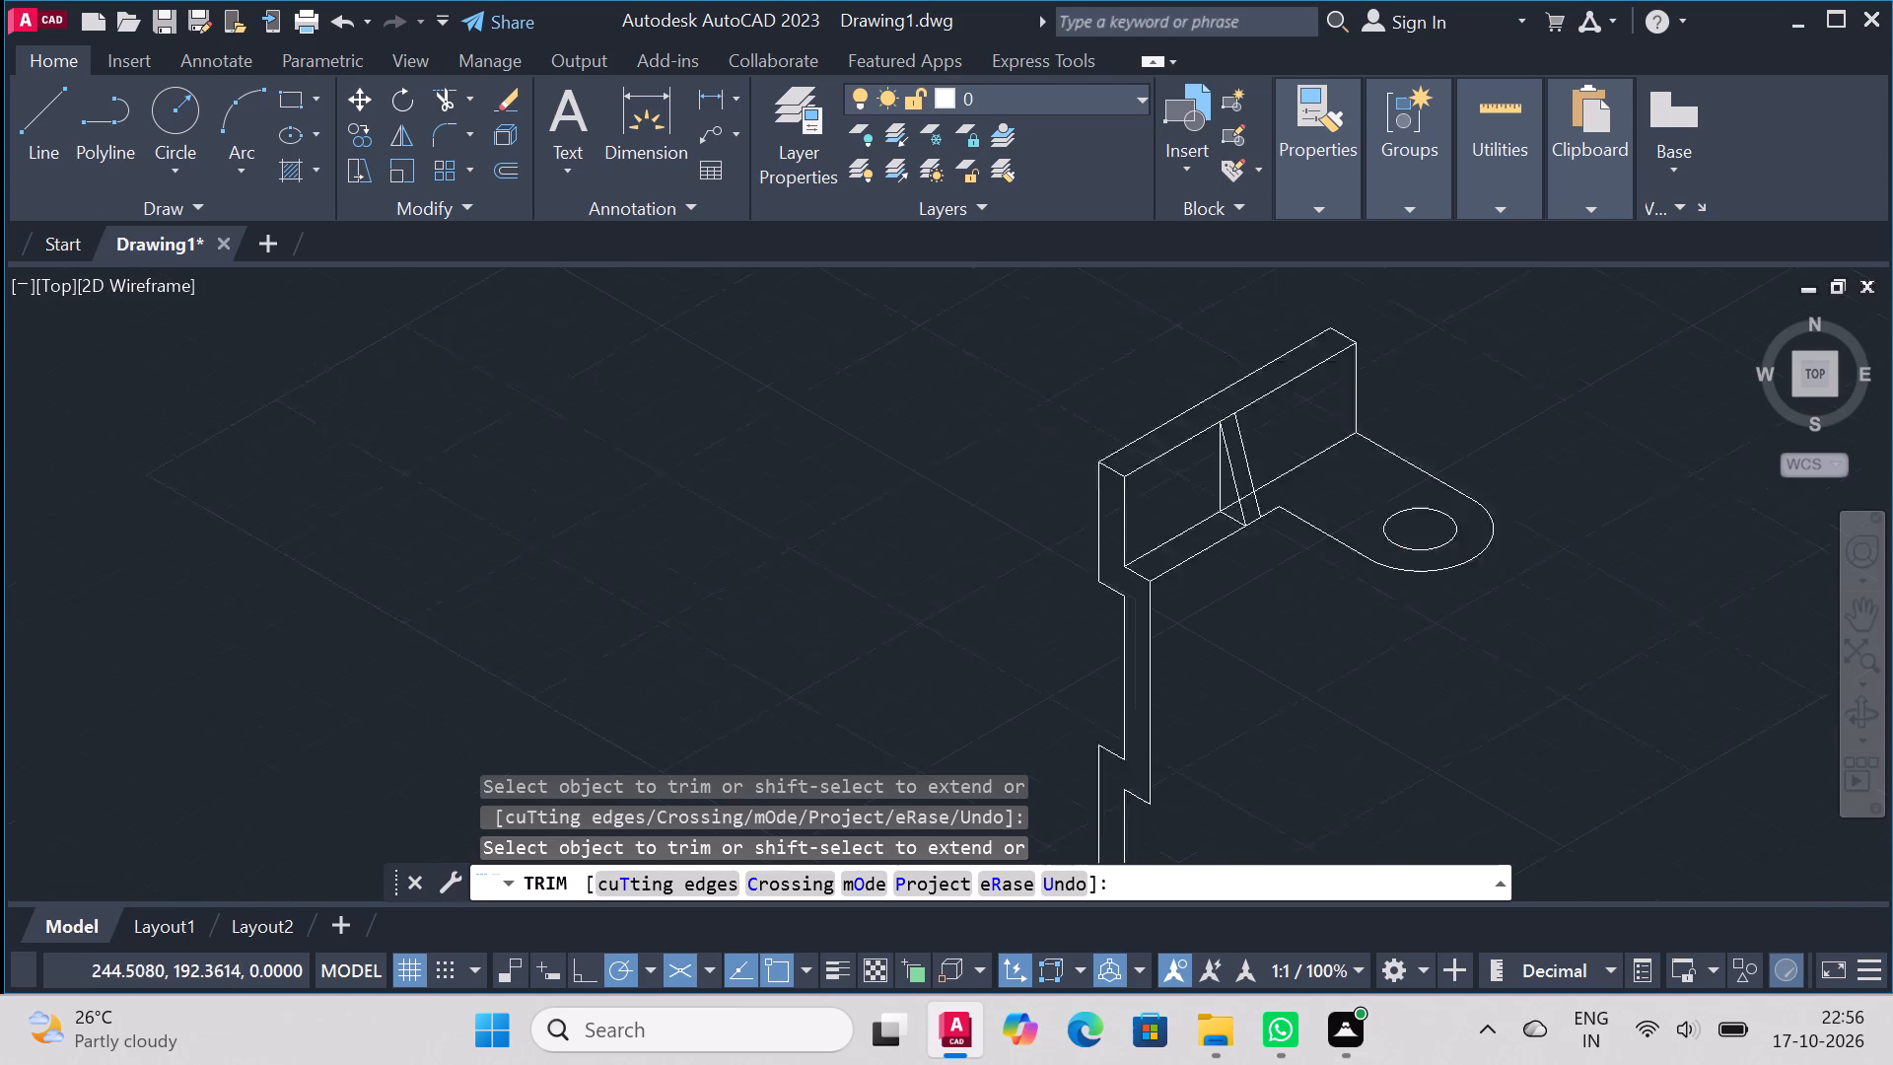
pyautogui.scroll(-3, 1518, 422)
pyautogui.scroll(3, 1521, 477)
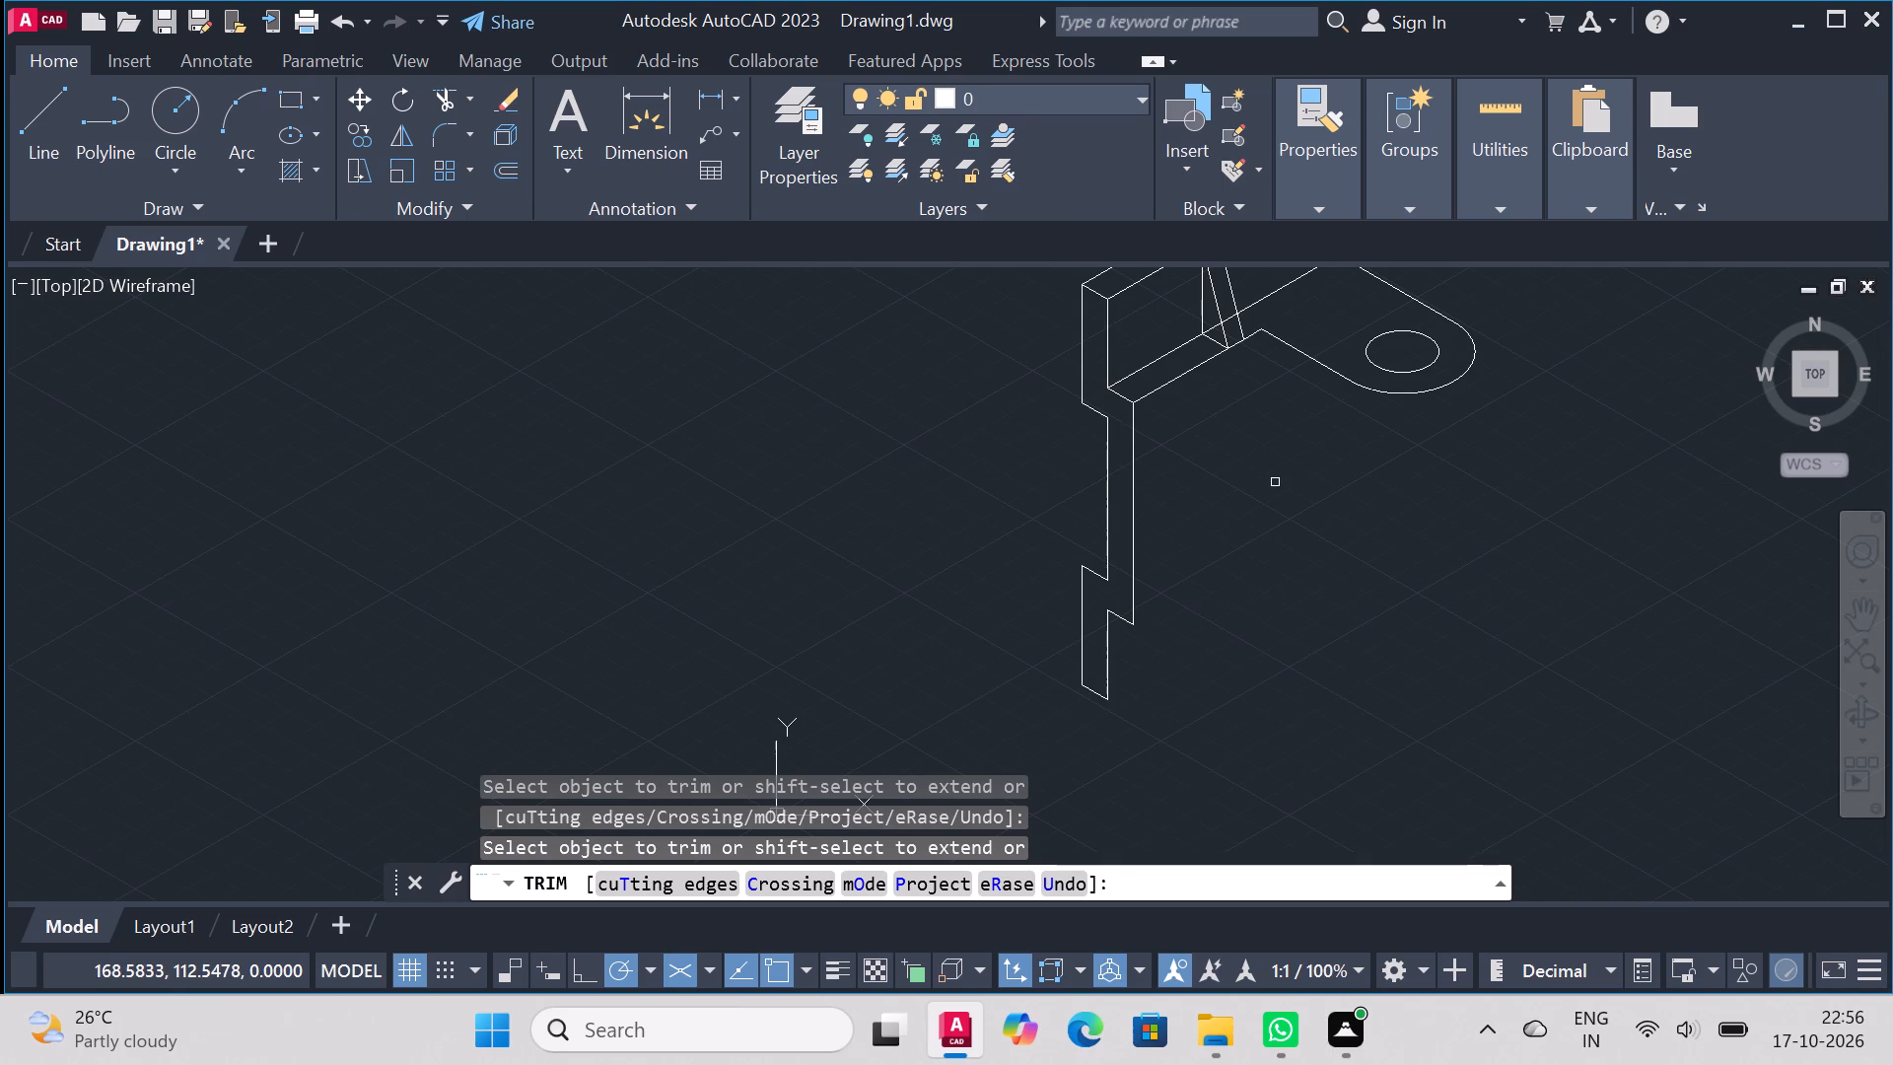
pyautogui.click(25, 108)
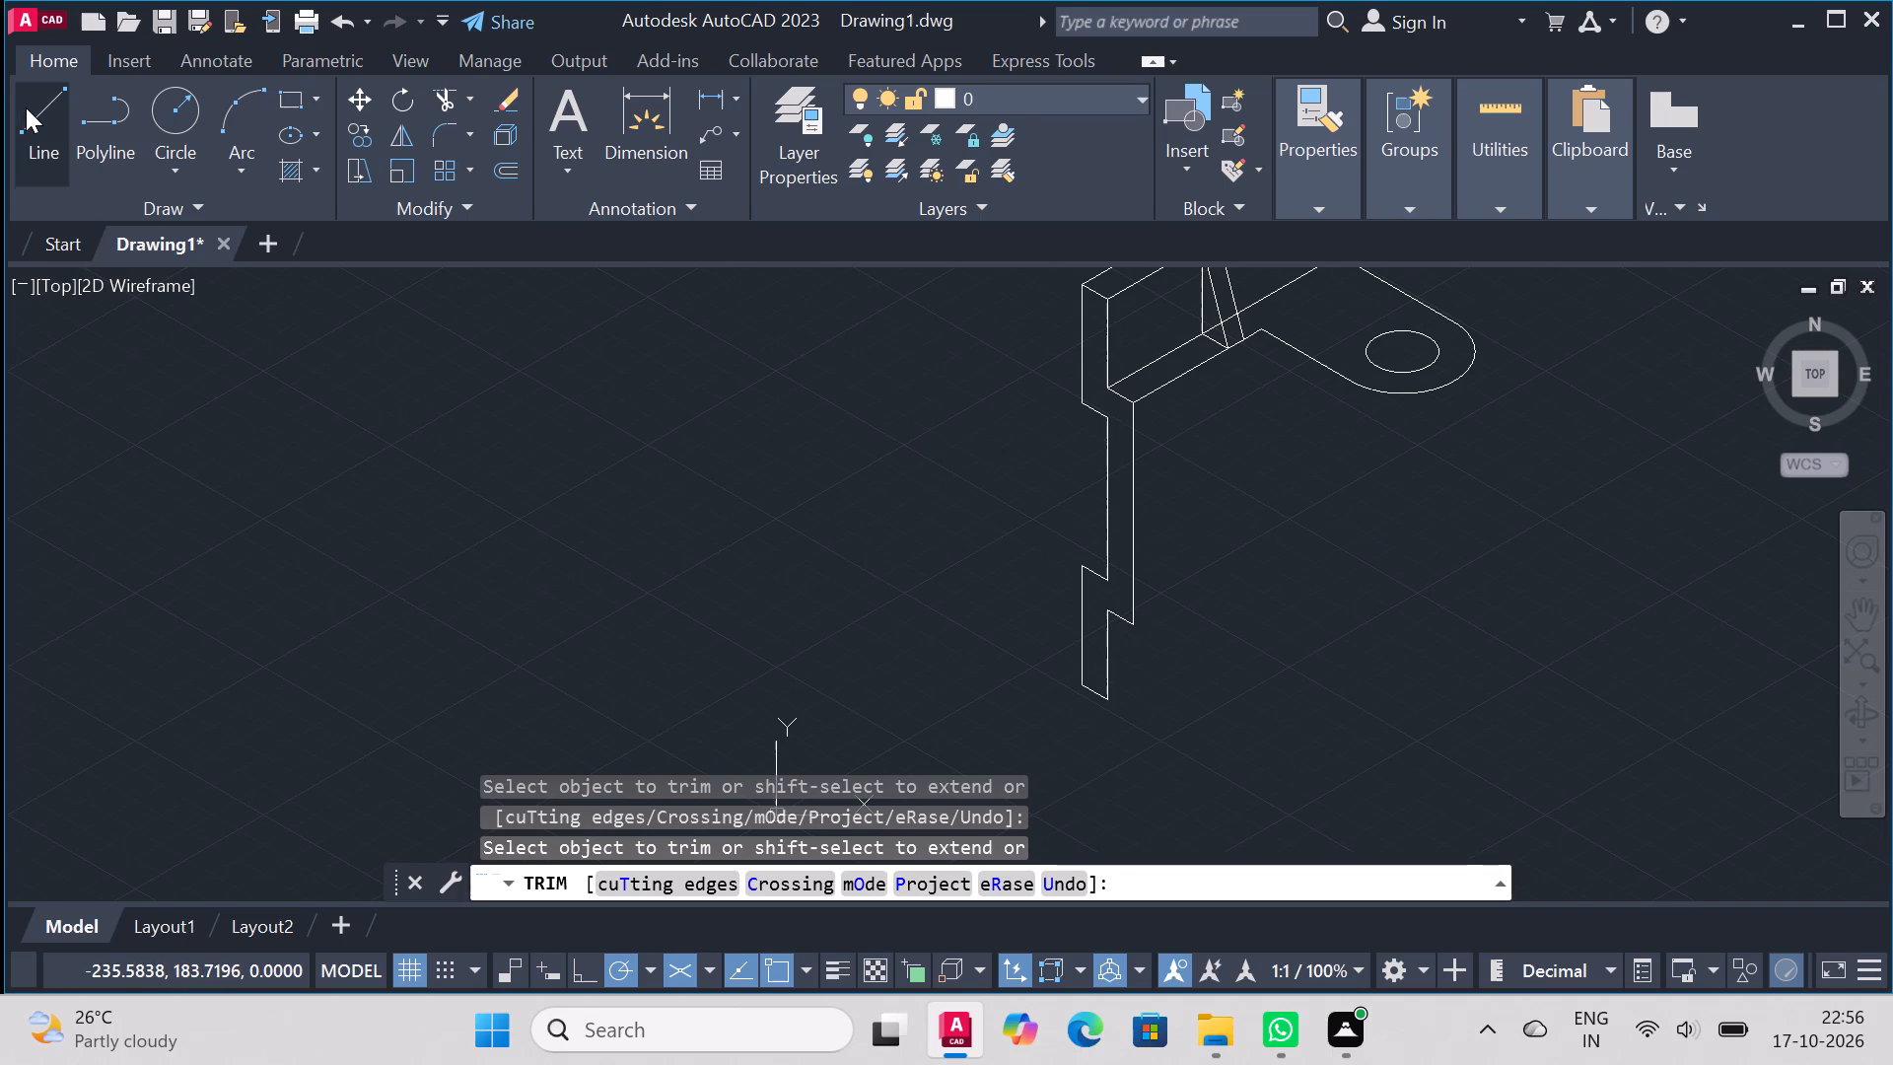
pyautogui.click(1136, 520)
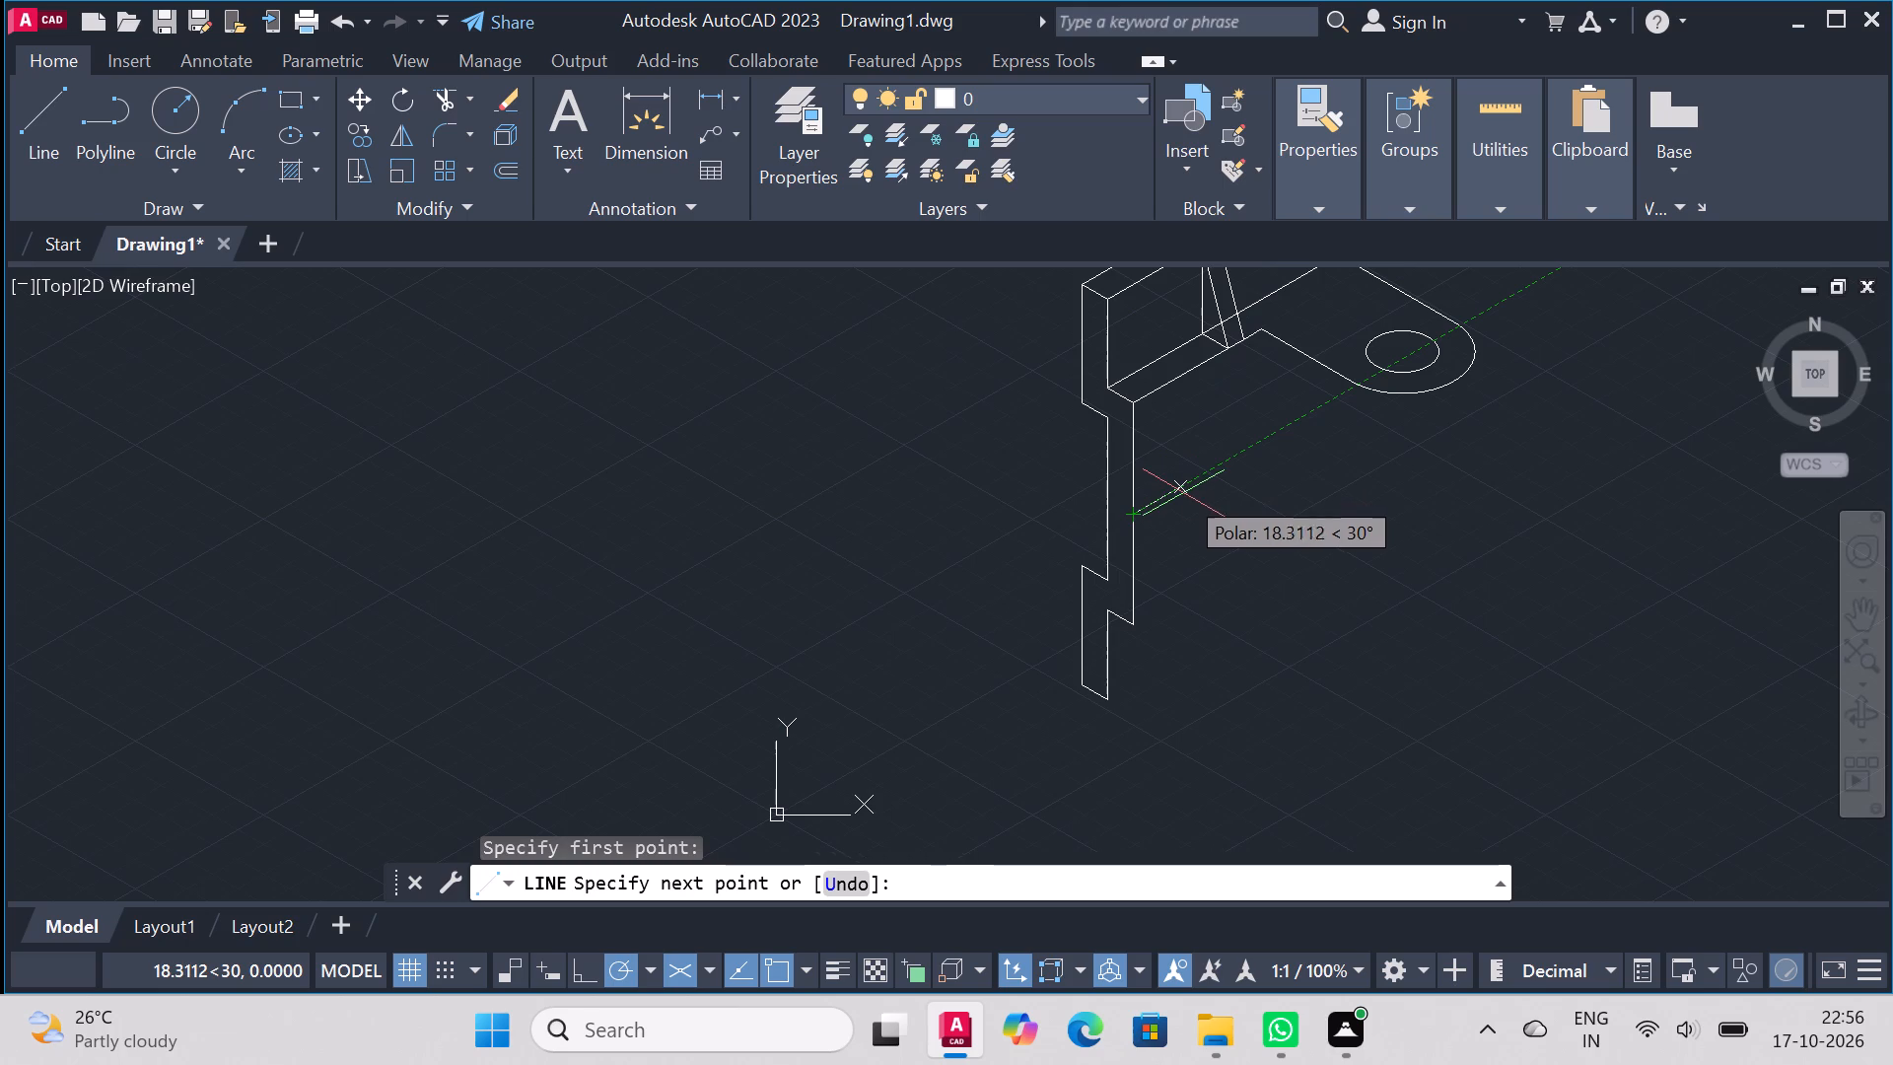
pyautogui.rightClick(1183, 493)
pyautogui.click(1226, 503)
# Draw a vertical line about 136 units long downward from the corner where the plate's near edge meets the front edge.
pyautogui.moveTo(1533, 395); pyautogui.dragTo(1522, 419, button='right')
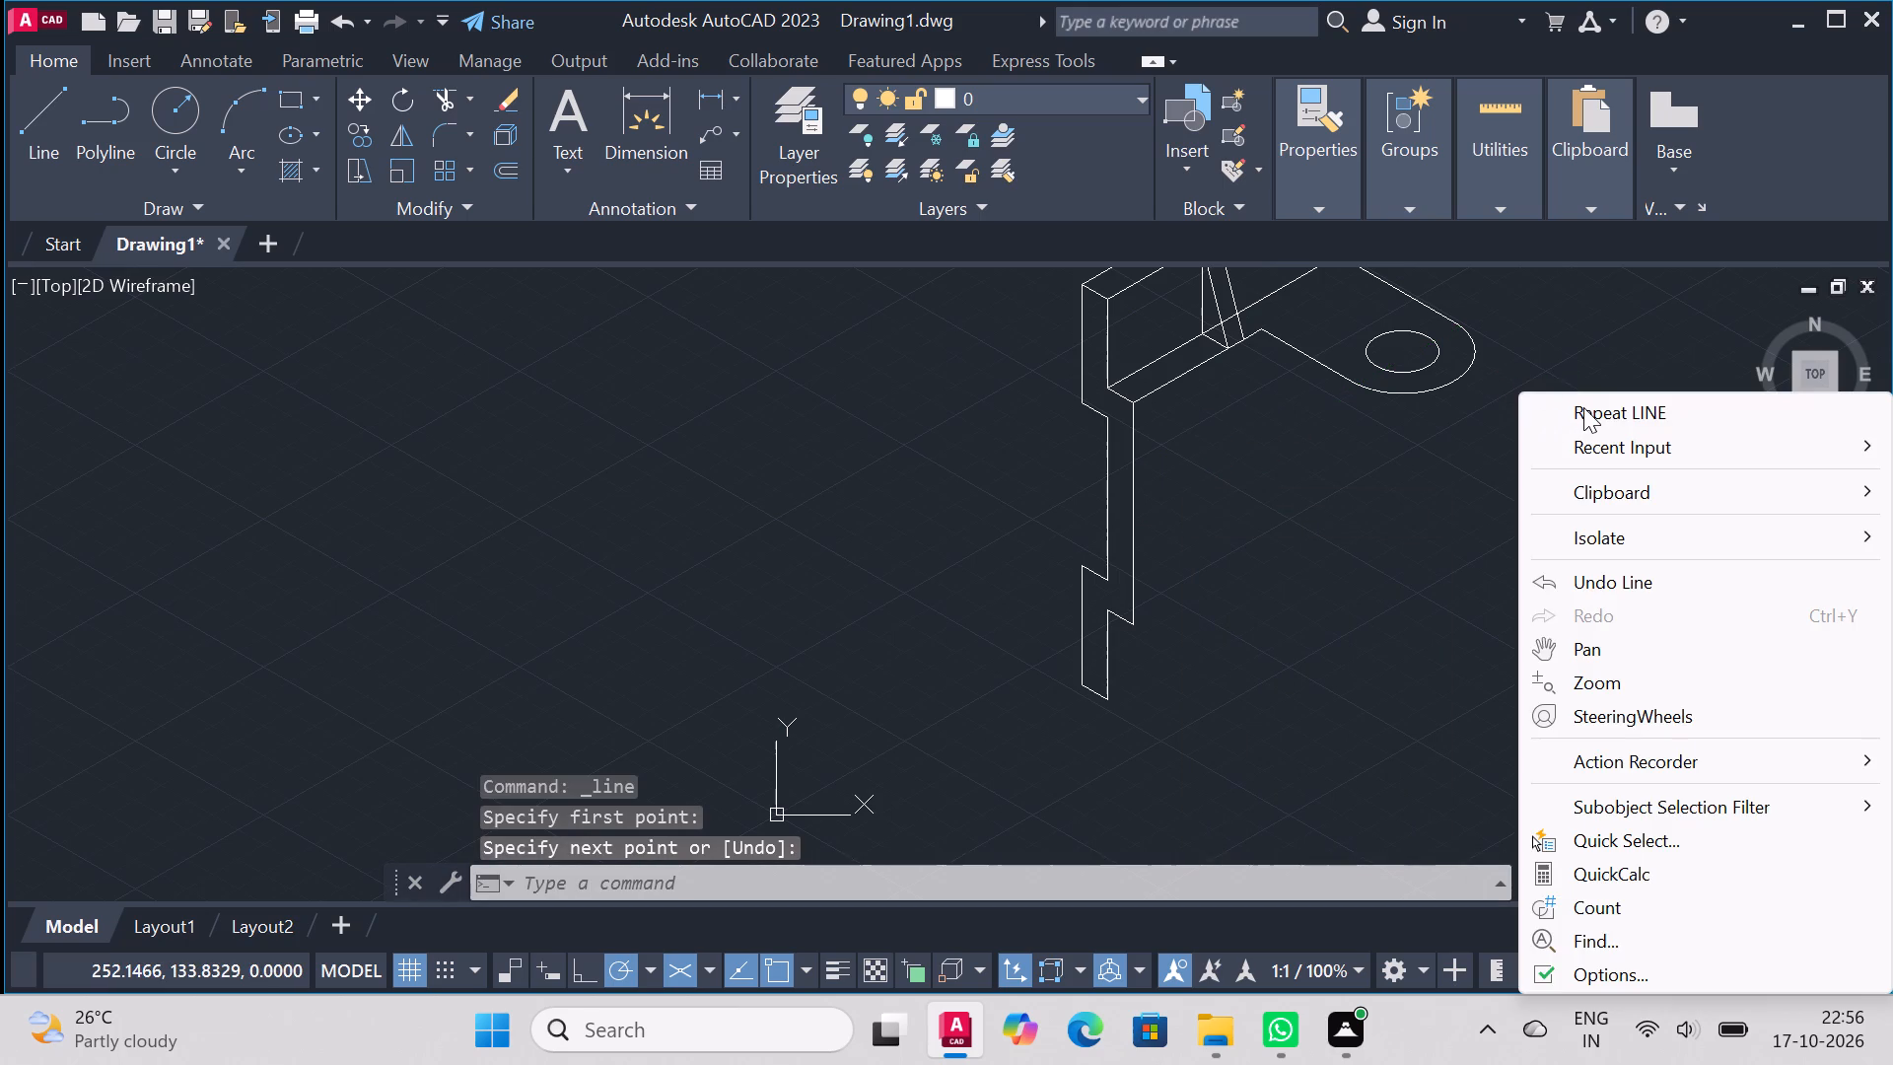
pyautogui.click(1583, 407)
pyautogui.click(1260, 333)
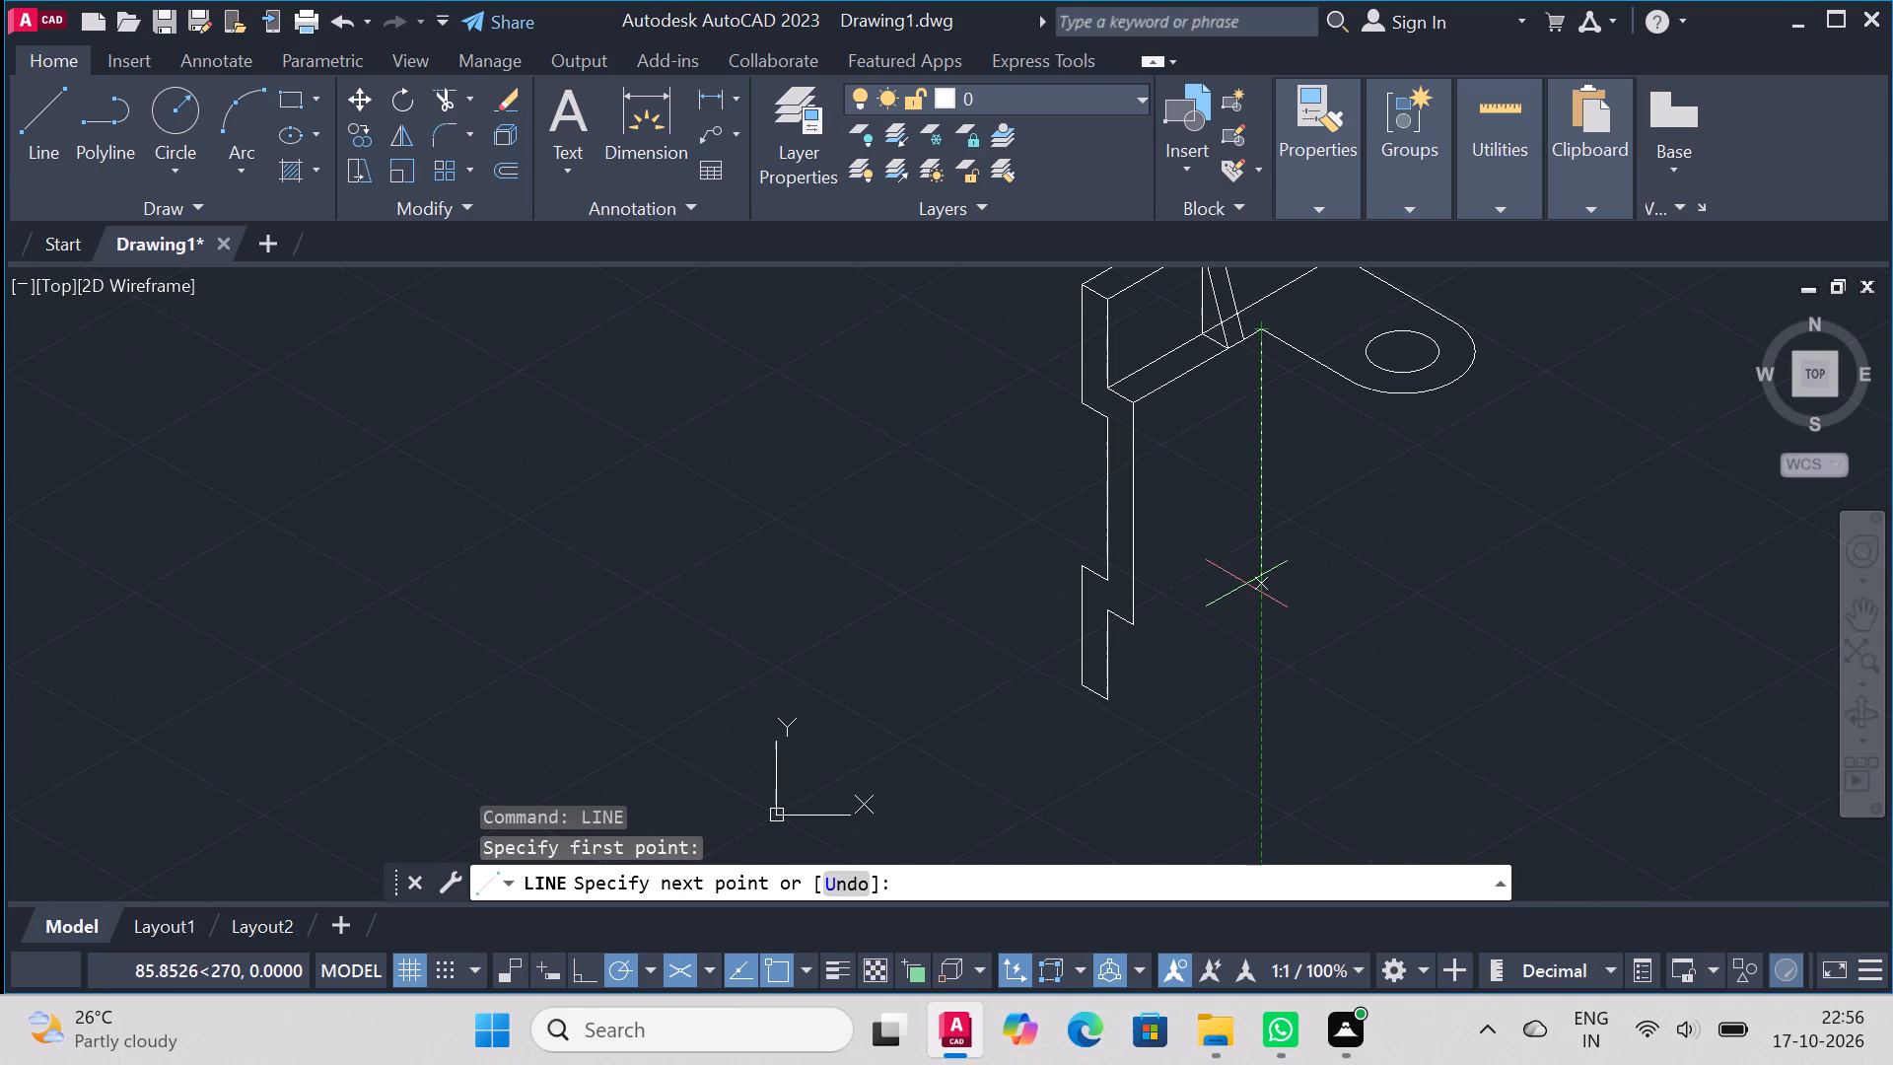
pyautogui.click(1264, 733)
pyautogui.rightClick(1264, 733)
pyautogui.click(1344, 408)
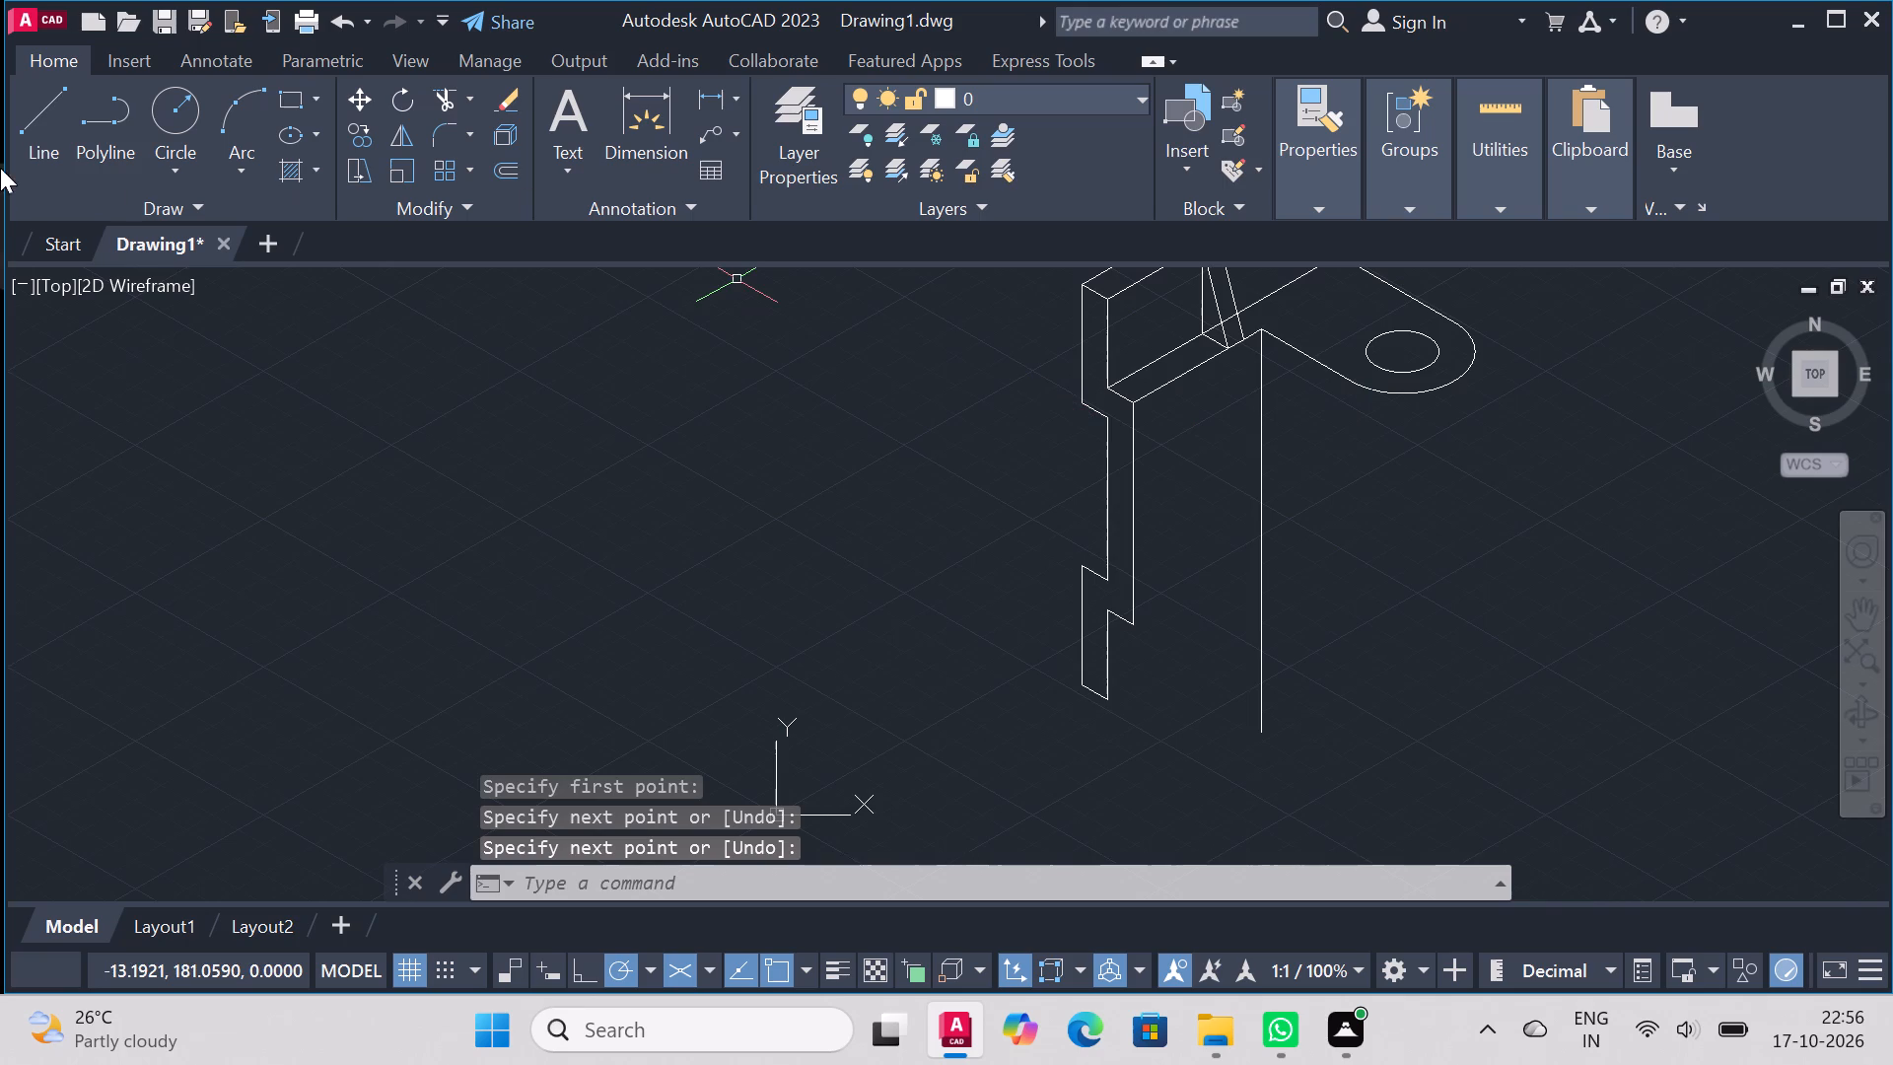
# Draw a 50-unit line at 30° from halfway down the front vertical edge to the new long vertical line.
pyautogui.click(24, 114)
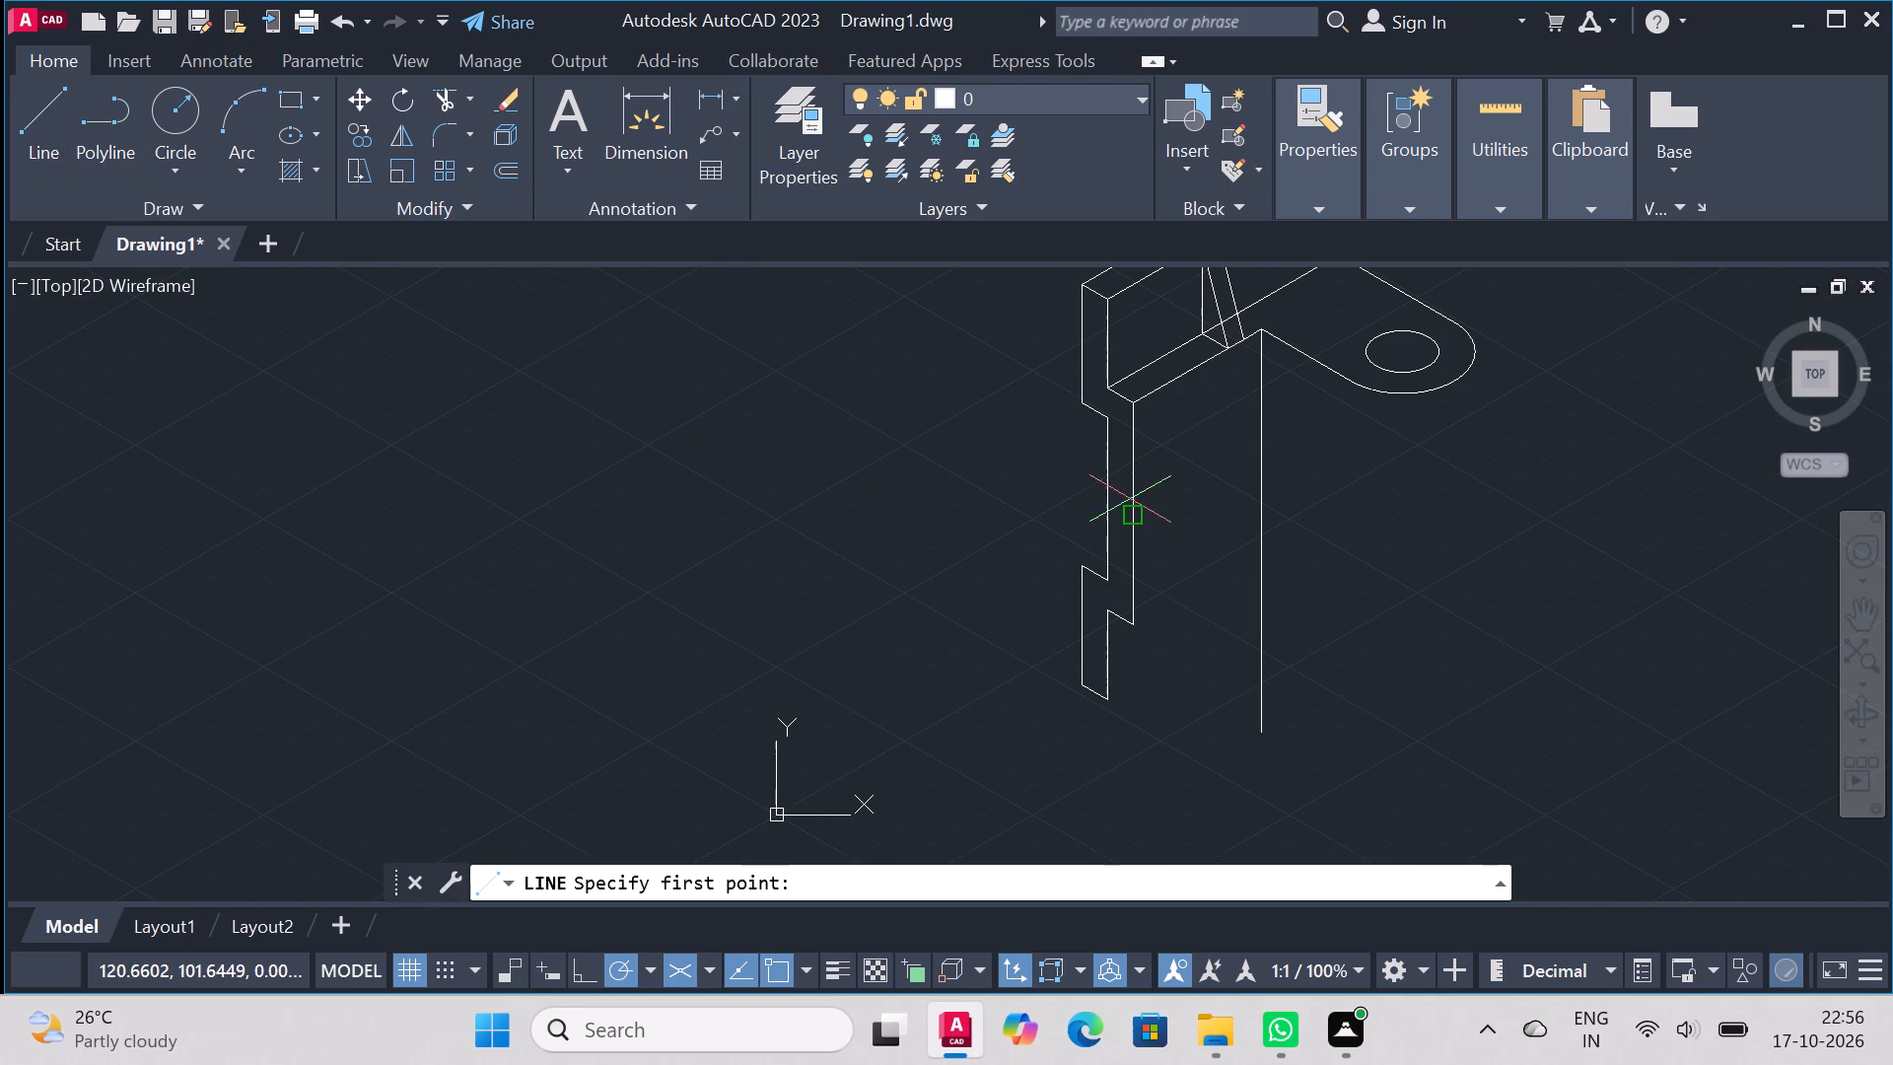
pyautogui.click(1129, 516)
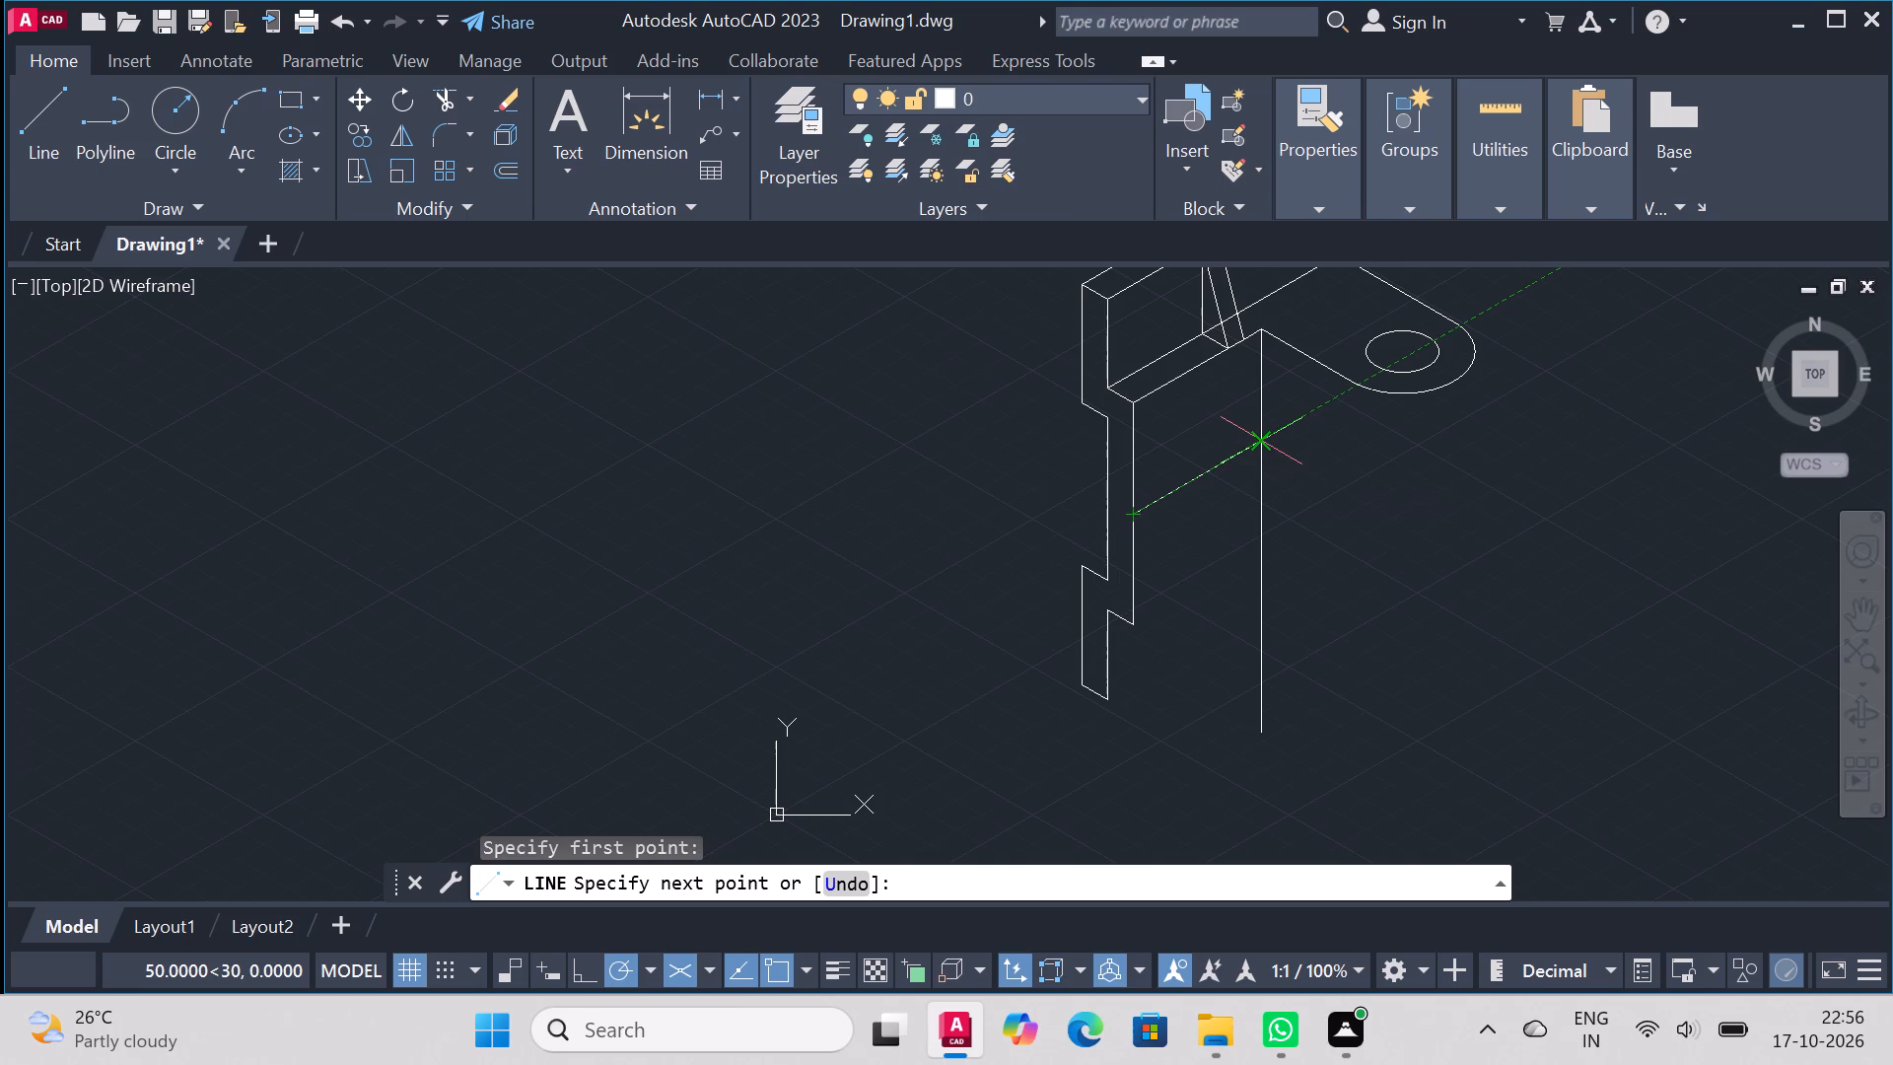
pyautogui.click(1265, 432)
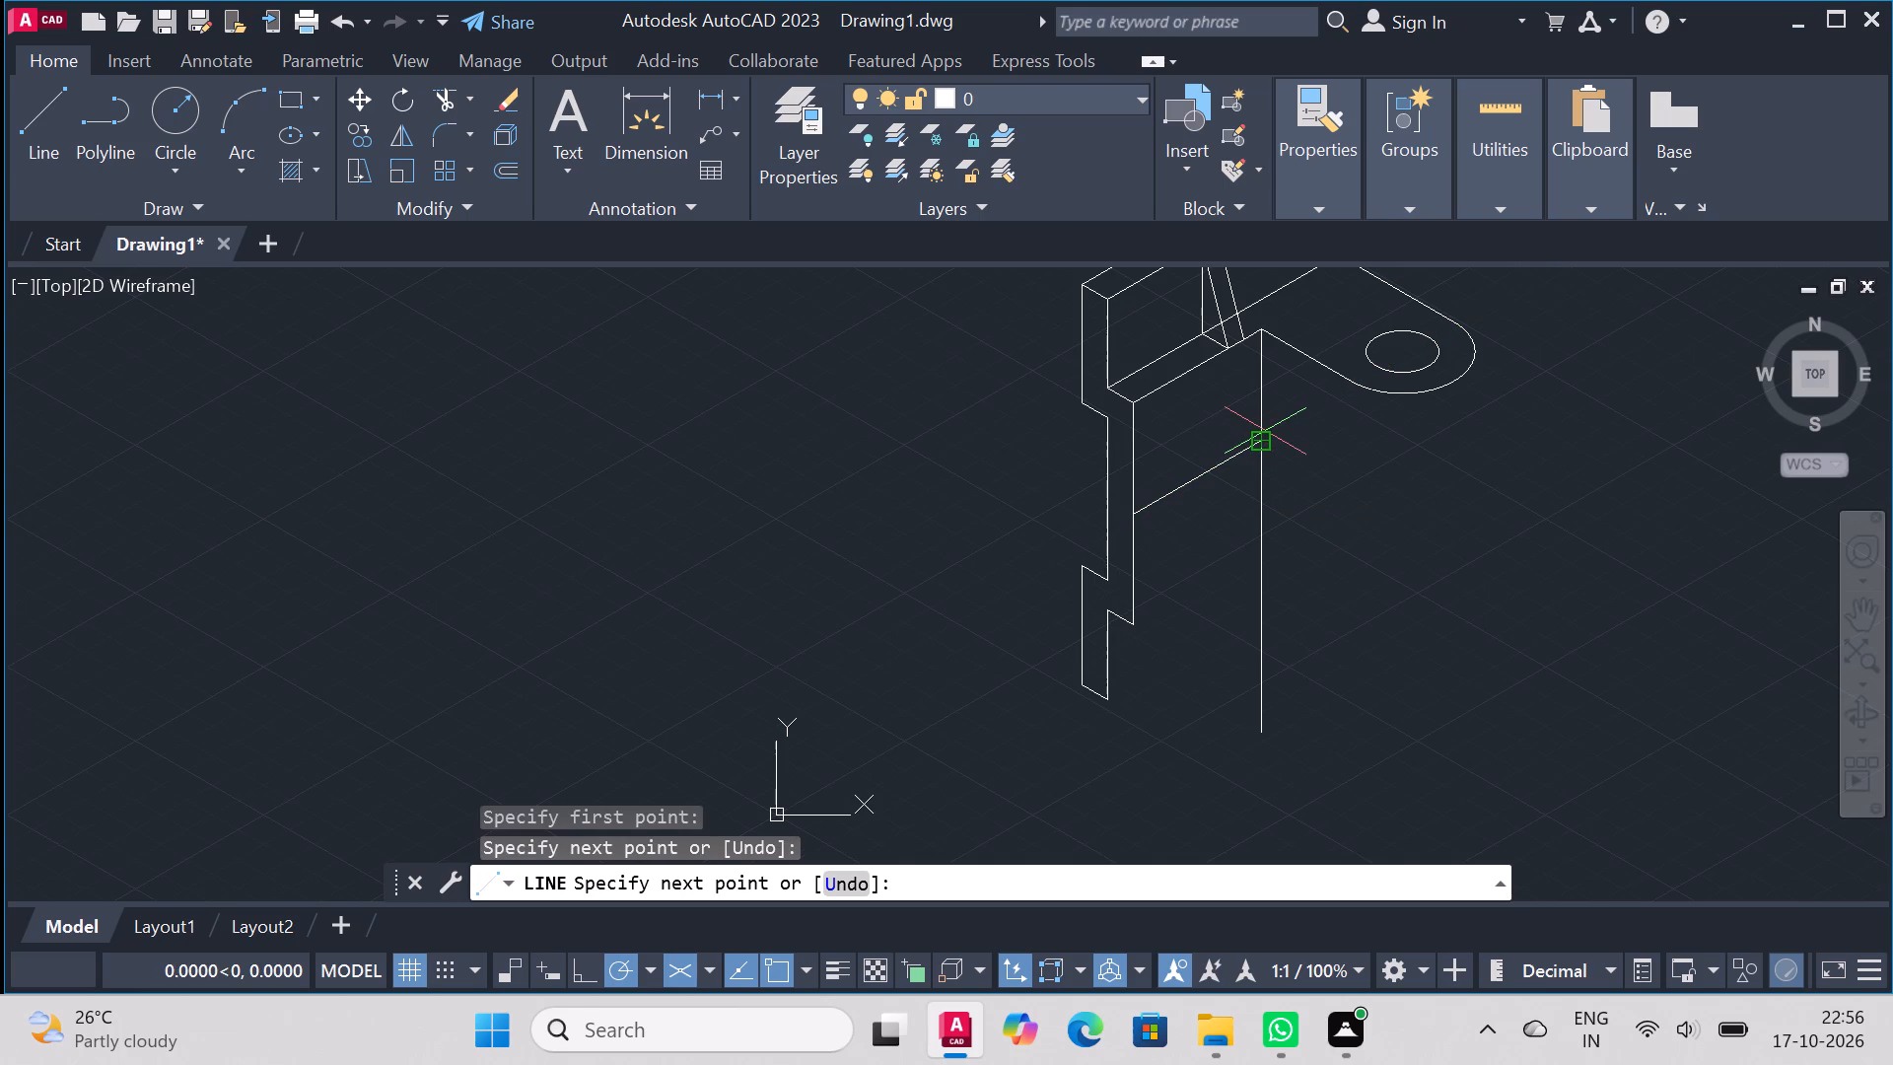
pyautogui.rightClick(1265, 431)
pyautogui.click(1309, 440)
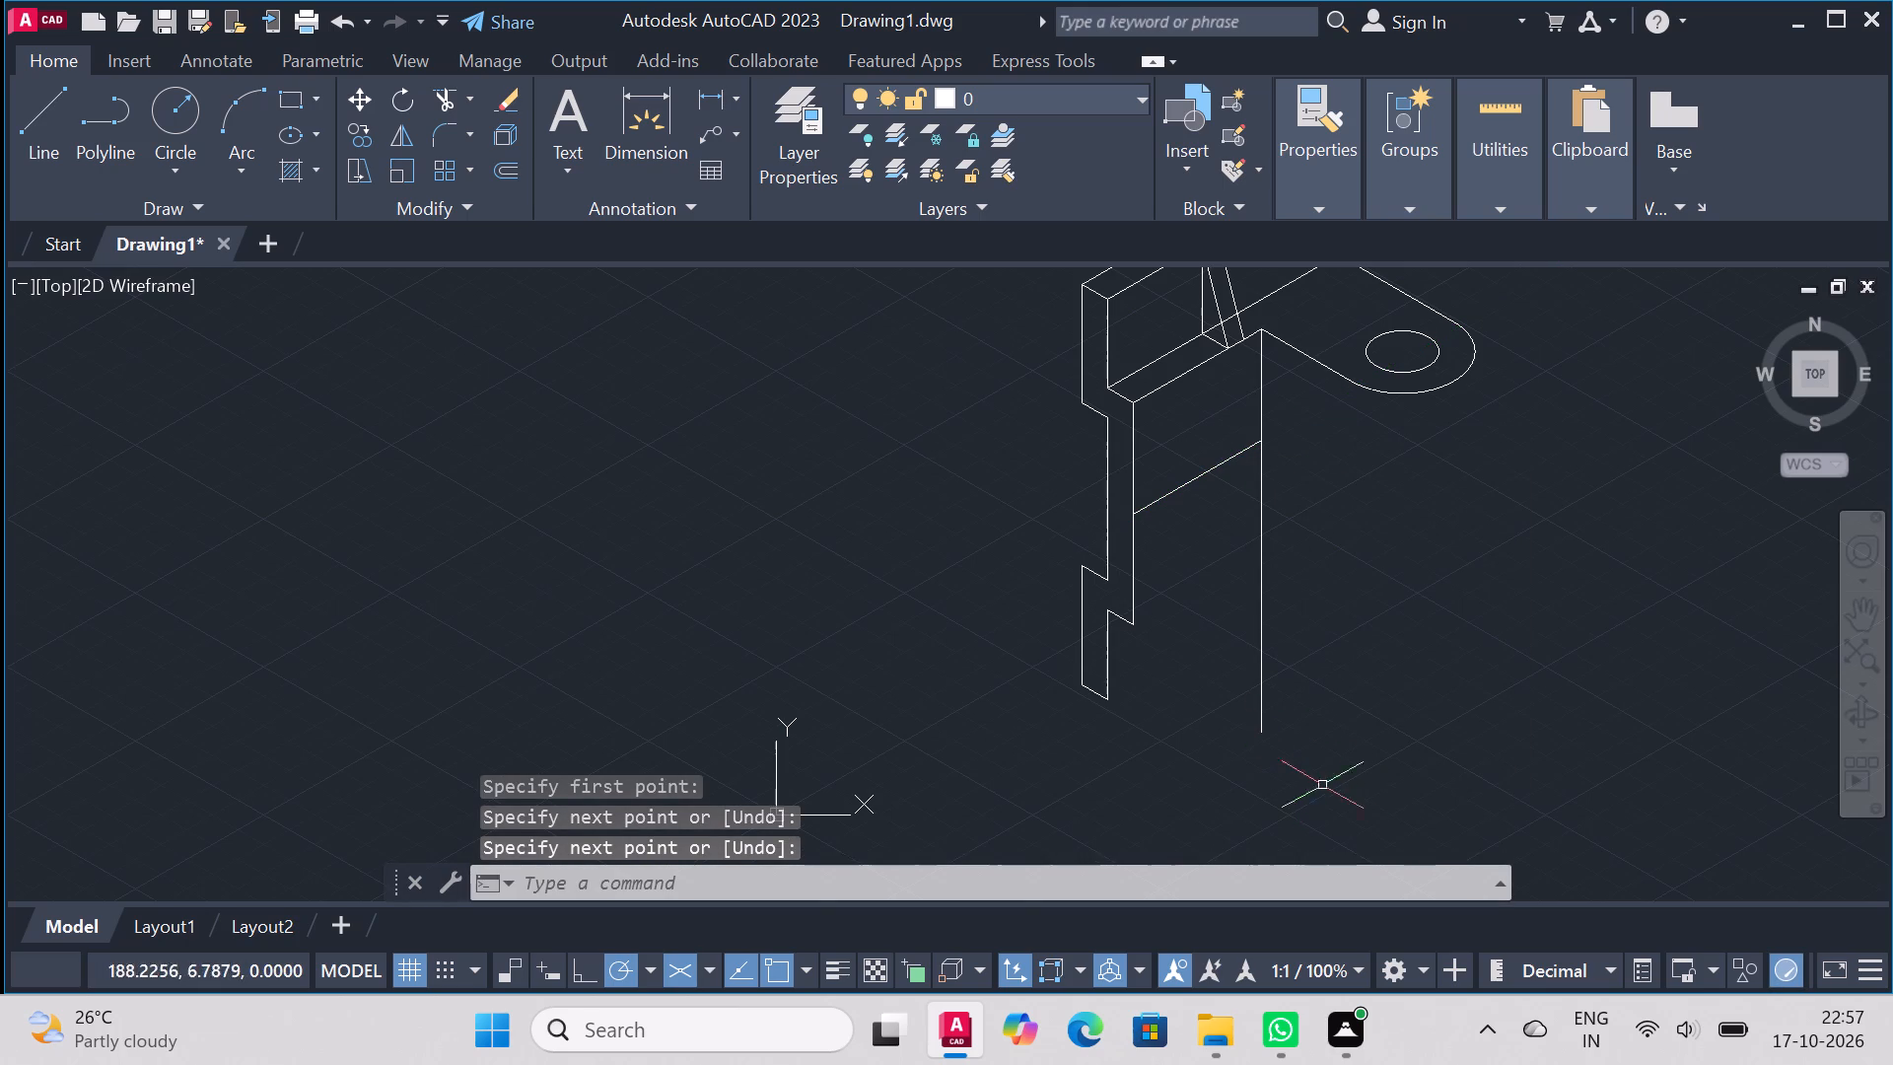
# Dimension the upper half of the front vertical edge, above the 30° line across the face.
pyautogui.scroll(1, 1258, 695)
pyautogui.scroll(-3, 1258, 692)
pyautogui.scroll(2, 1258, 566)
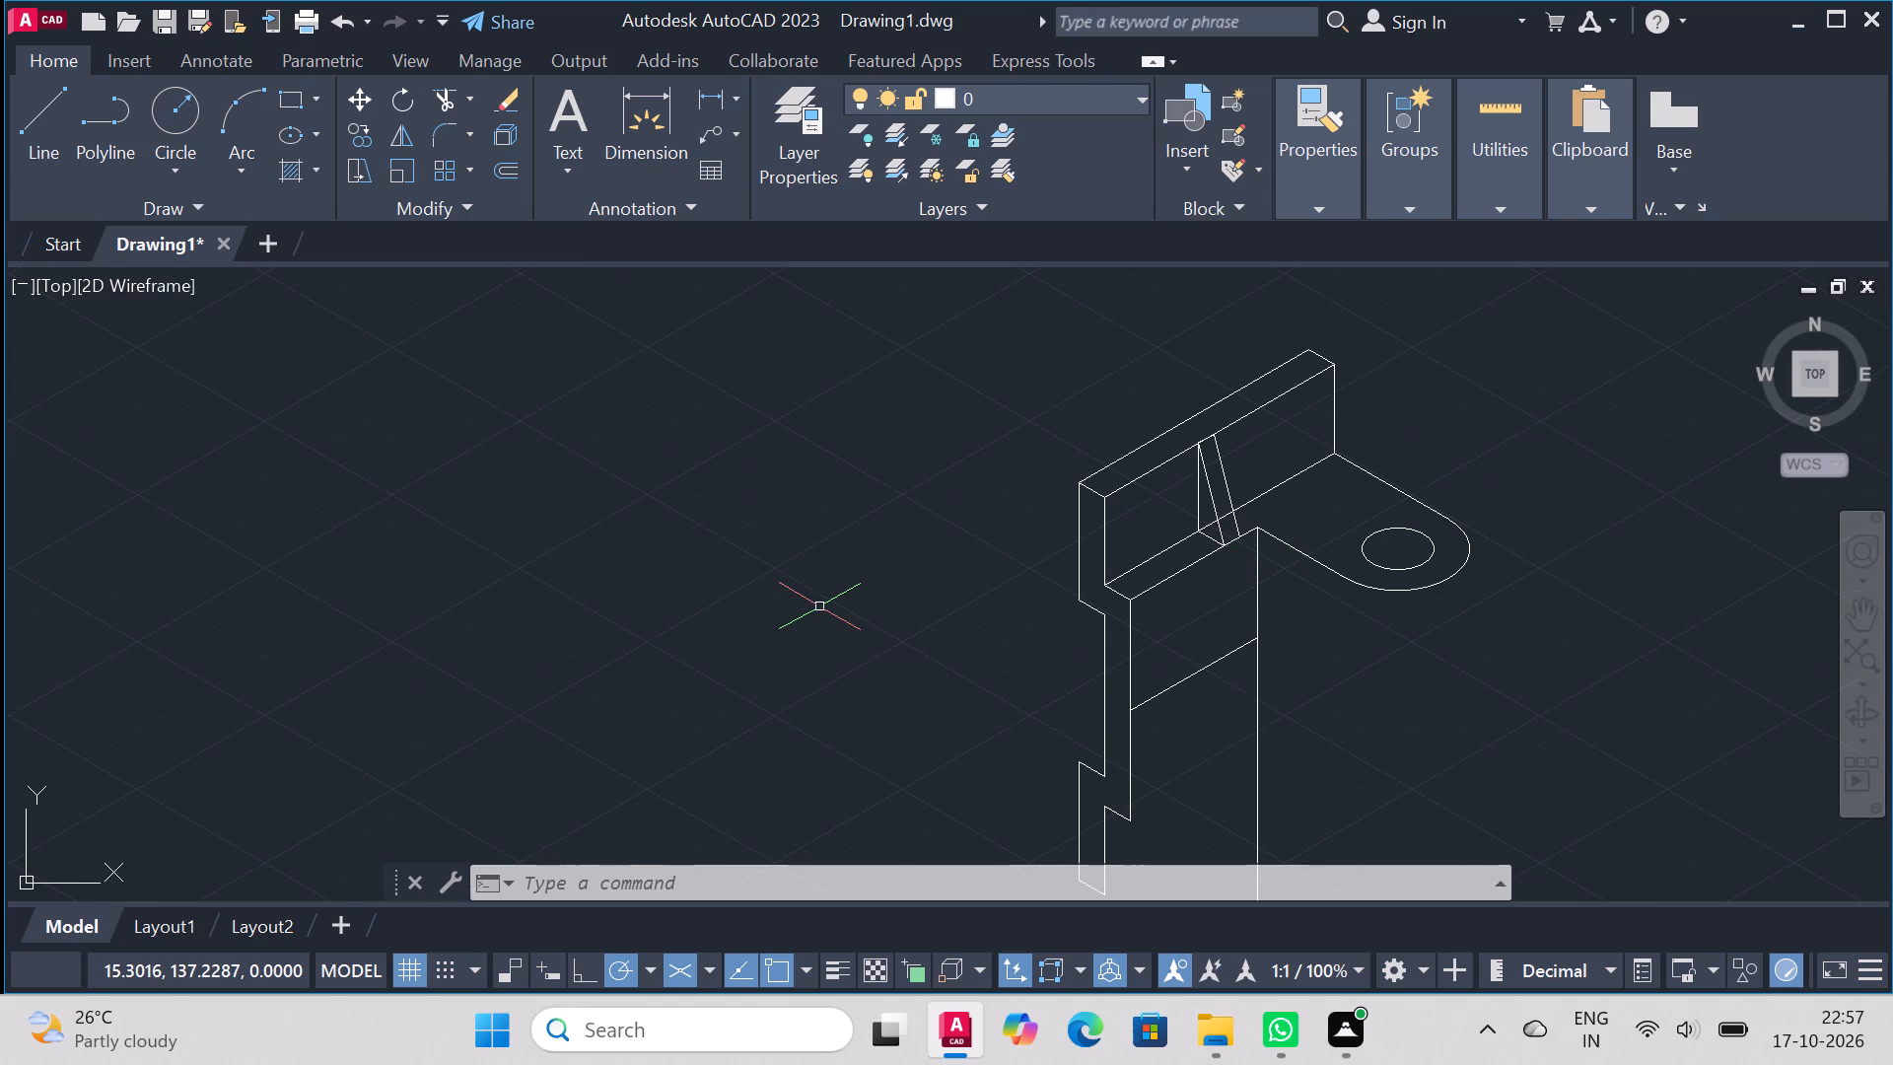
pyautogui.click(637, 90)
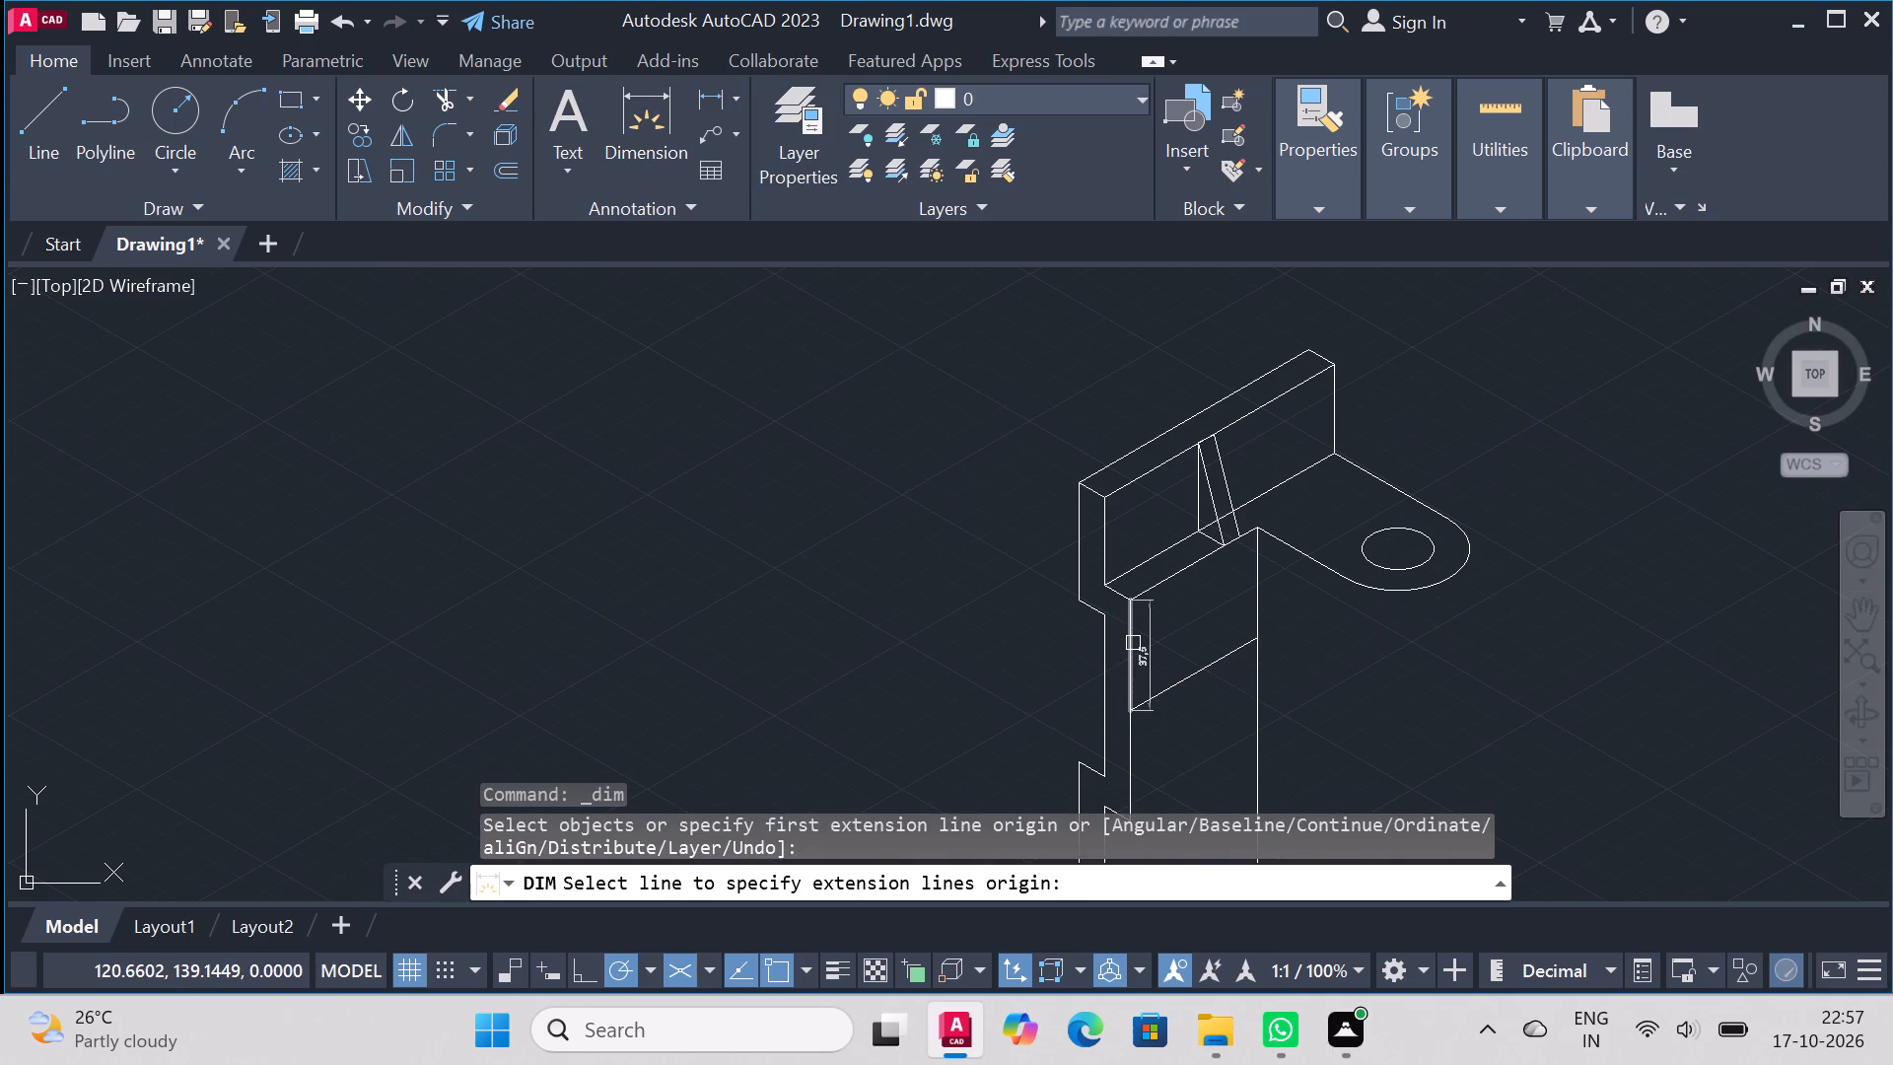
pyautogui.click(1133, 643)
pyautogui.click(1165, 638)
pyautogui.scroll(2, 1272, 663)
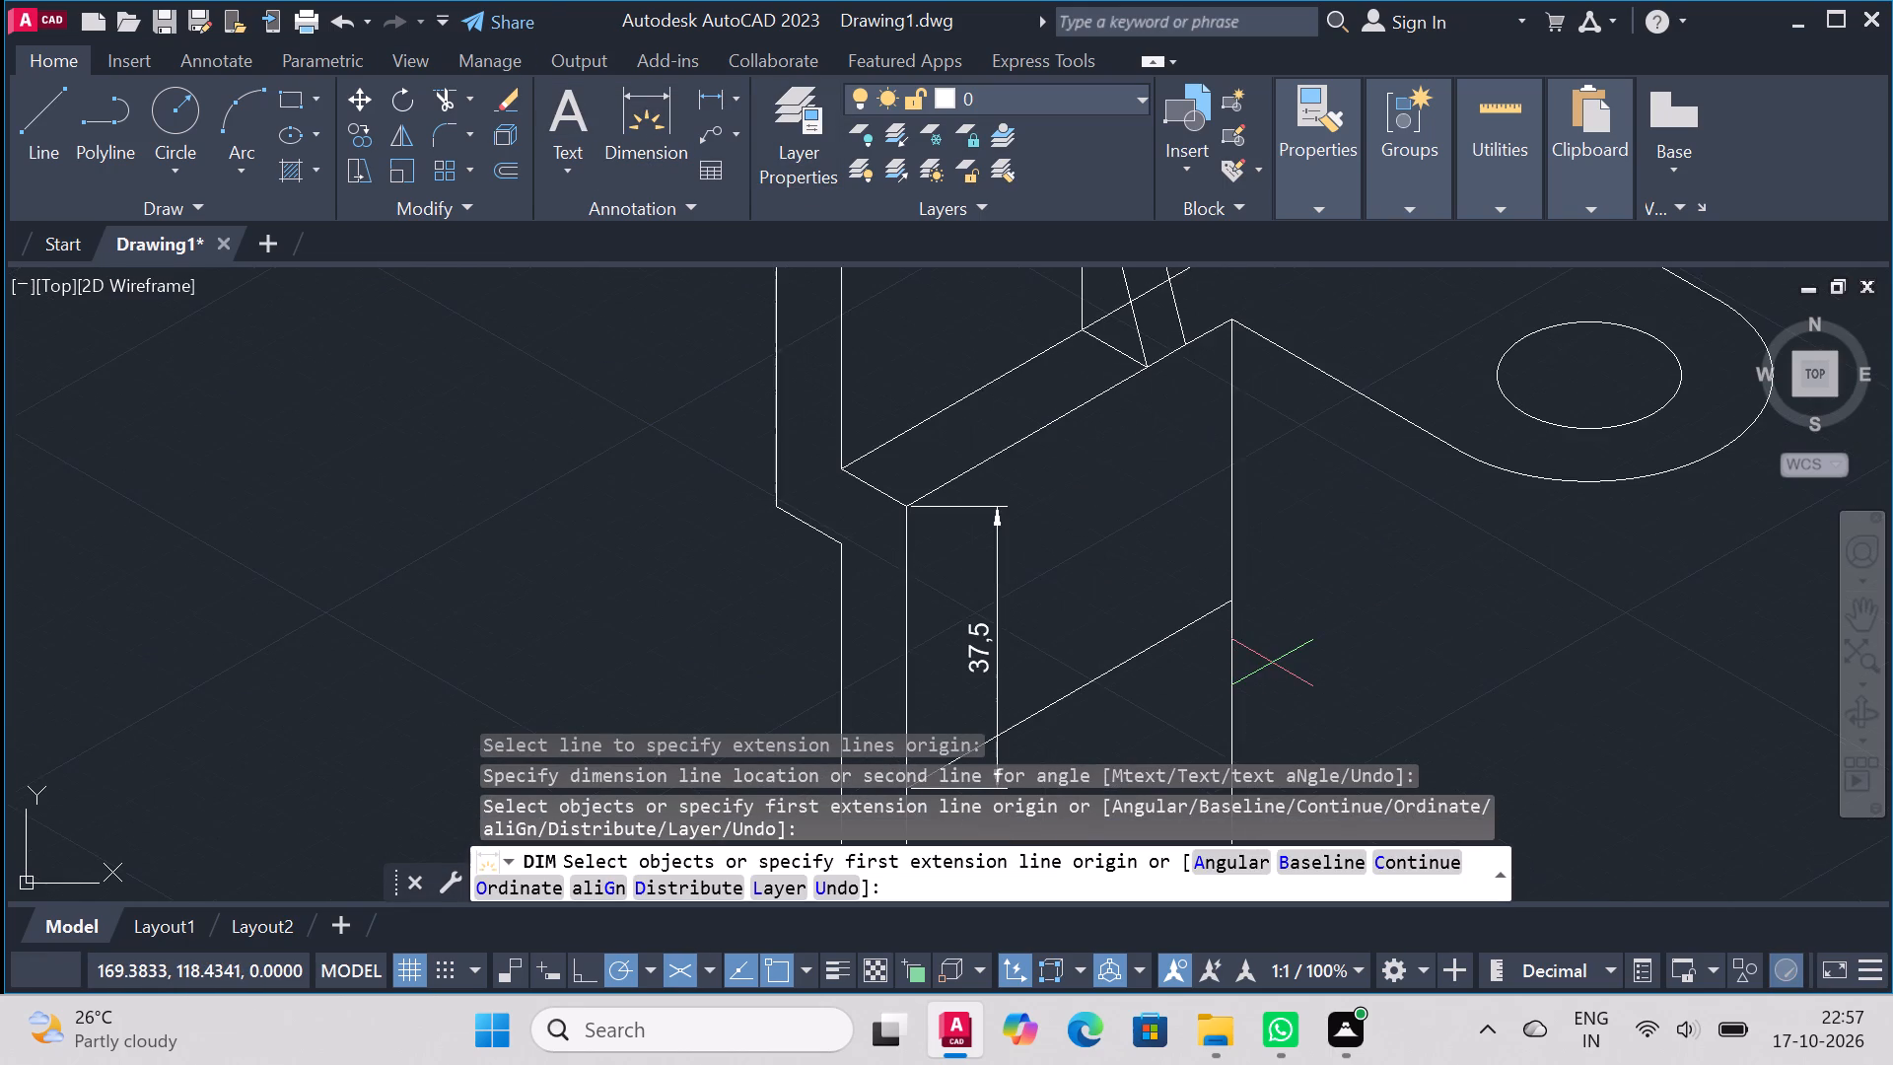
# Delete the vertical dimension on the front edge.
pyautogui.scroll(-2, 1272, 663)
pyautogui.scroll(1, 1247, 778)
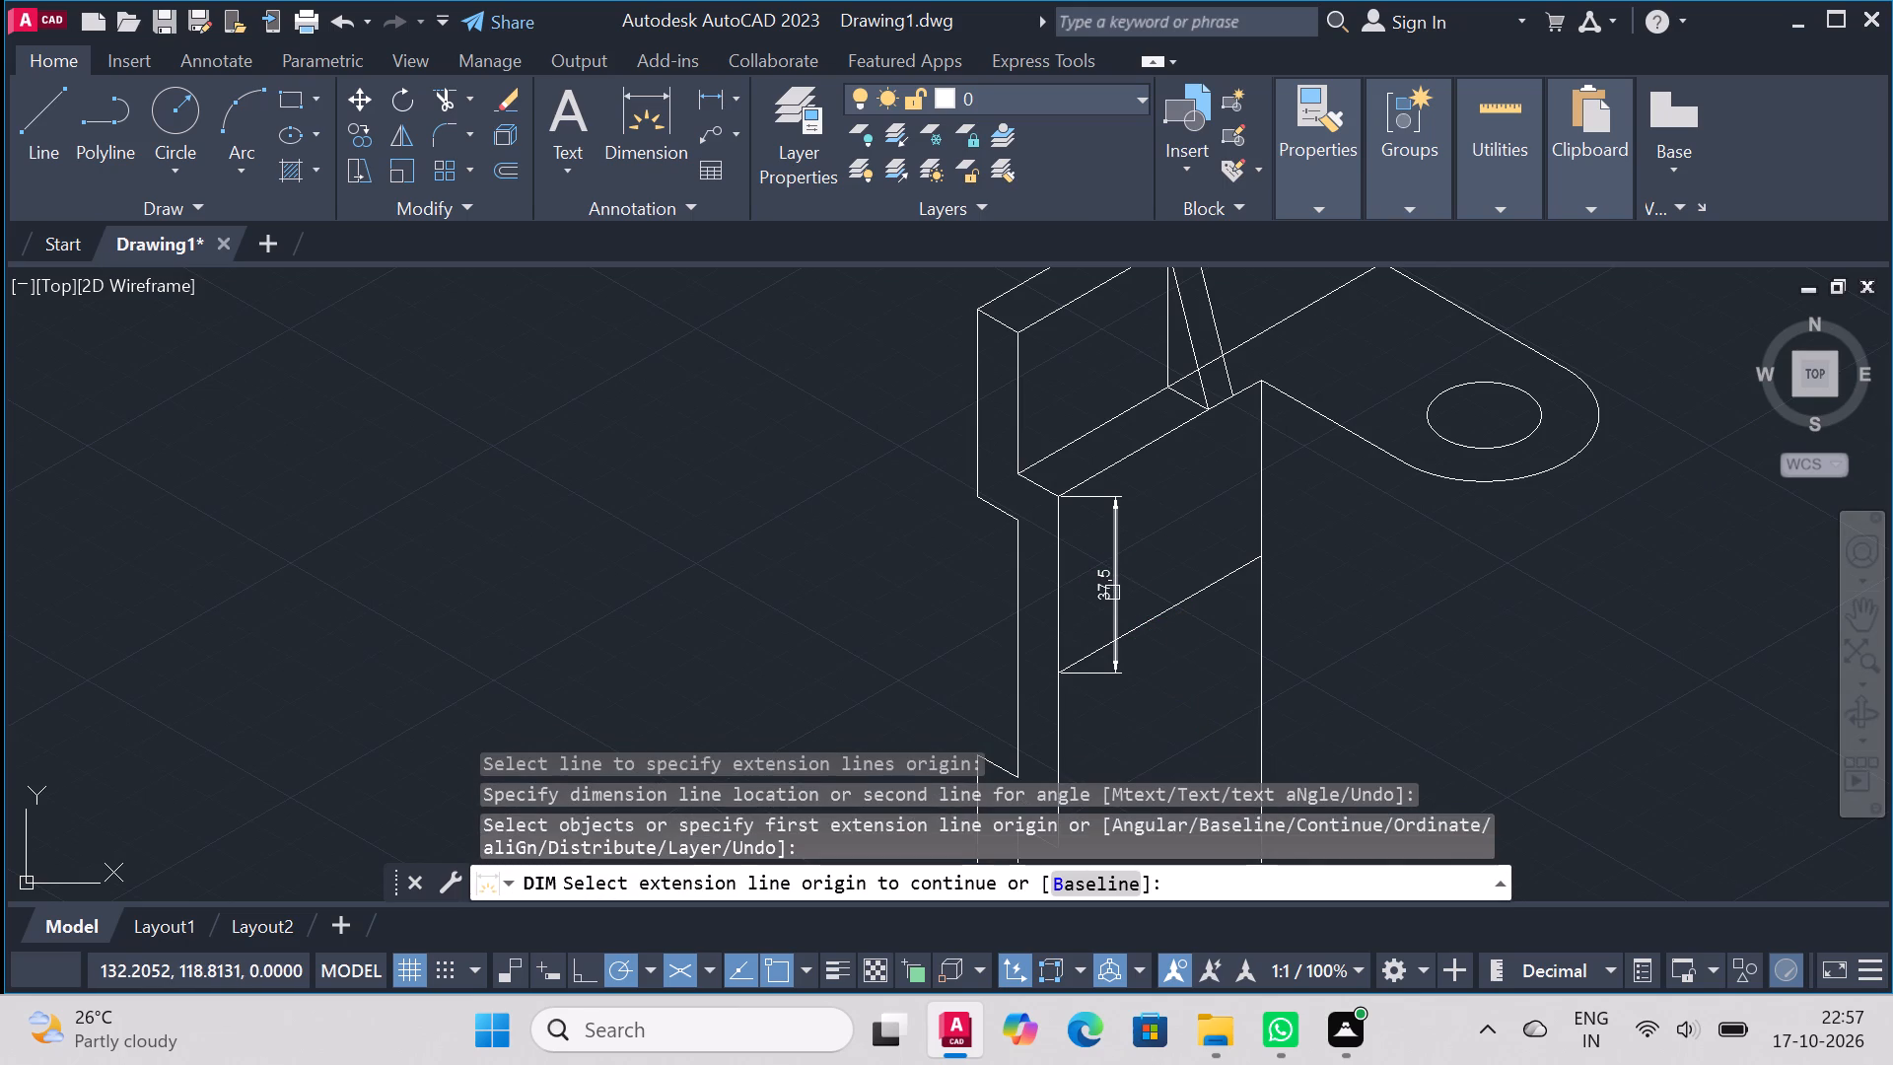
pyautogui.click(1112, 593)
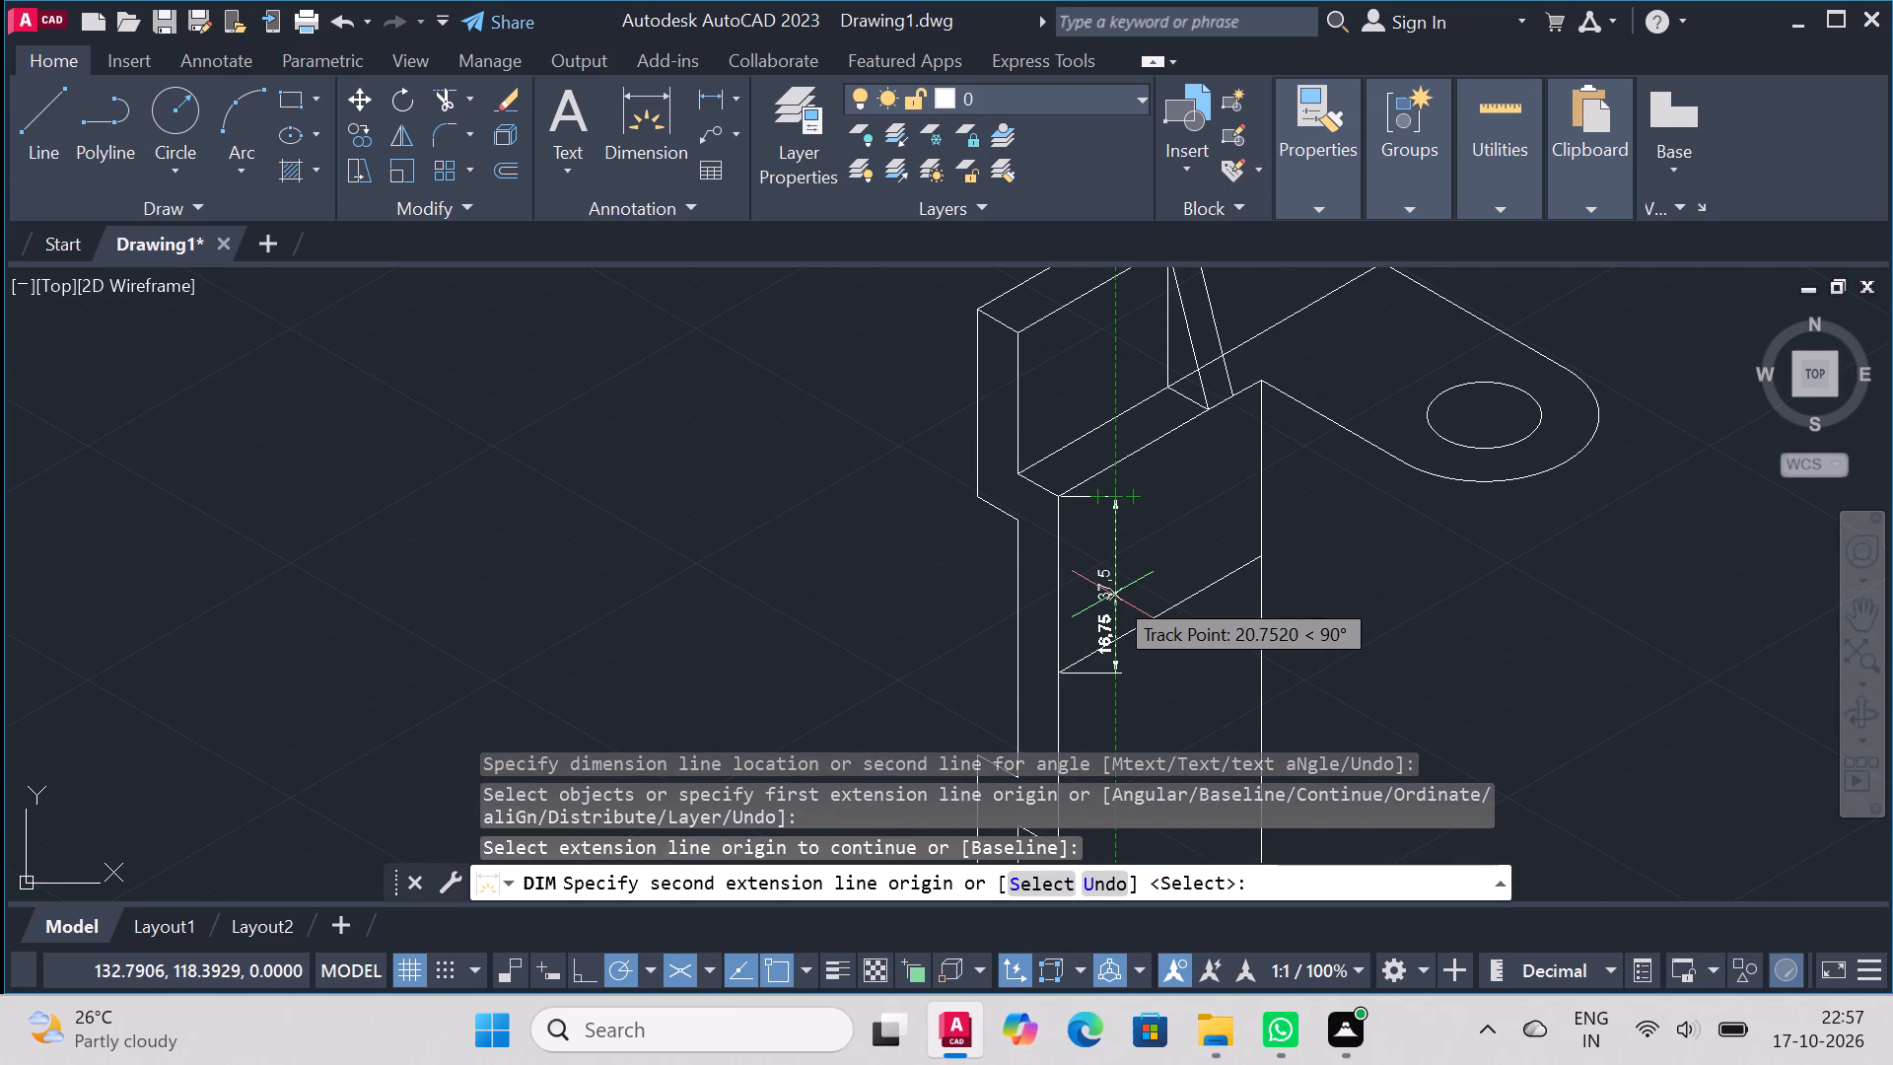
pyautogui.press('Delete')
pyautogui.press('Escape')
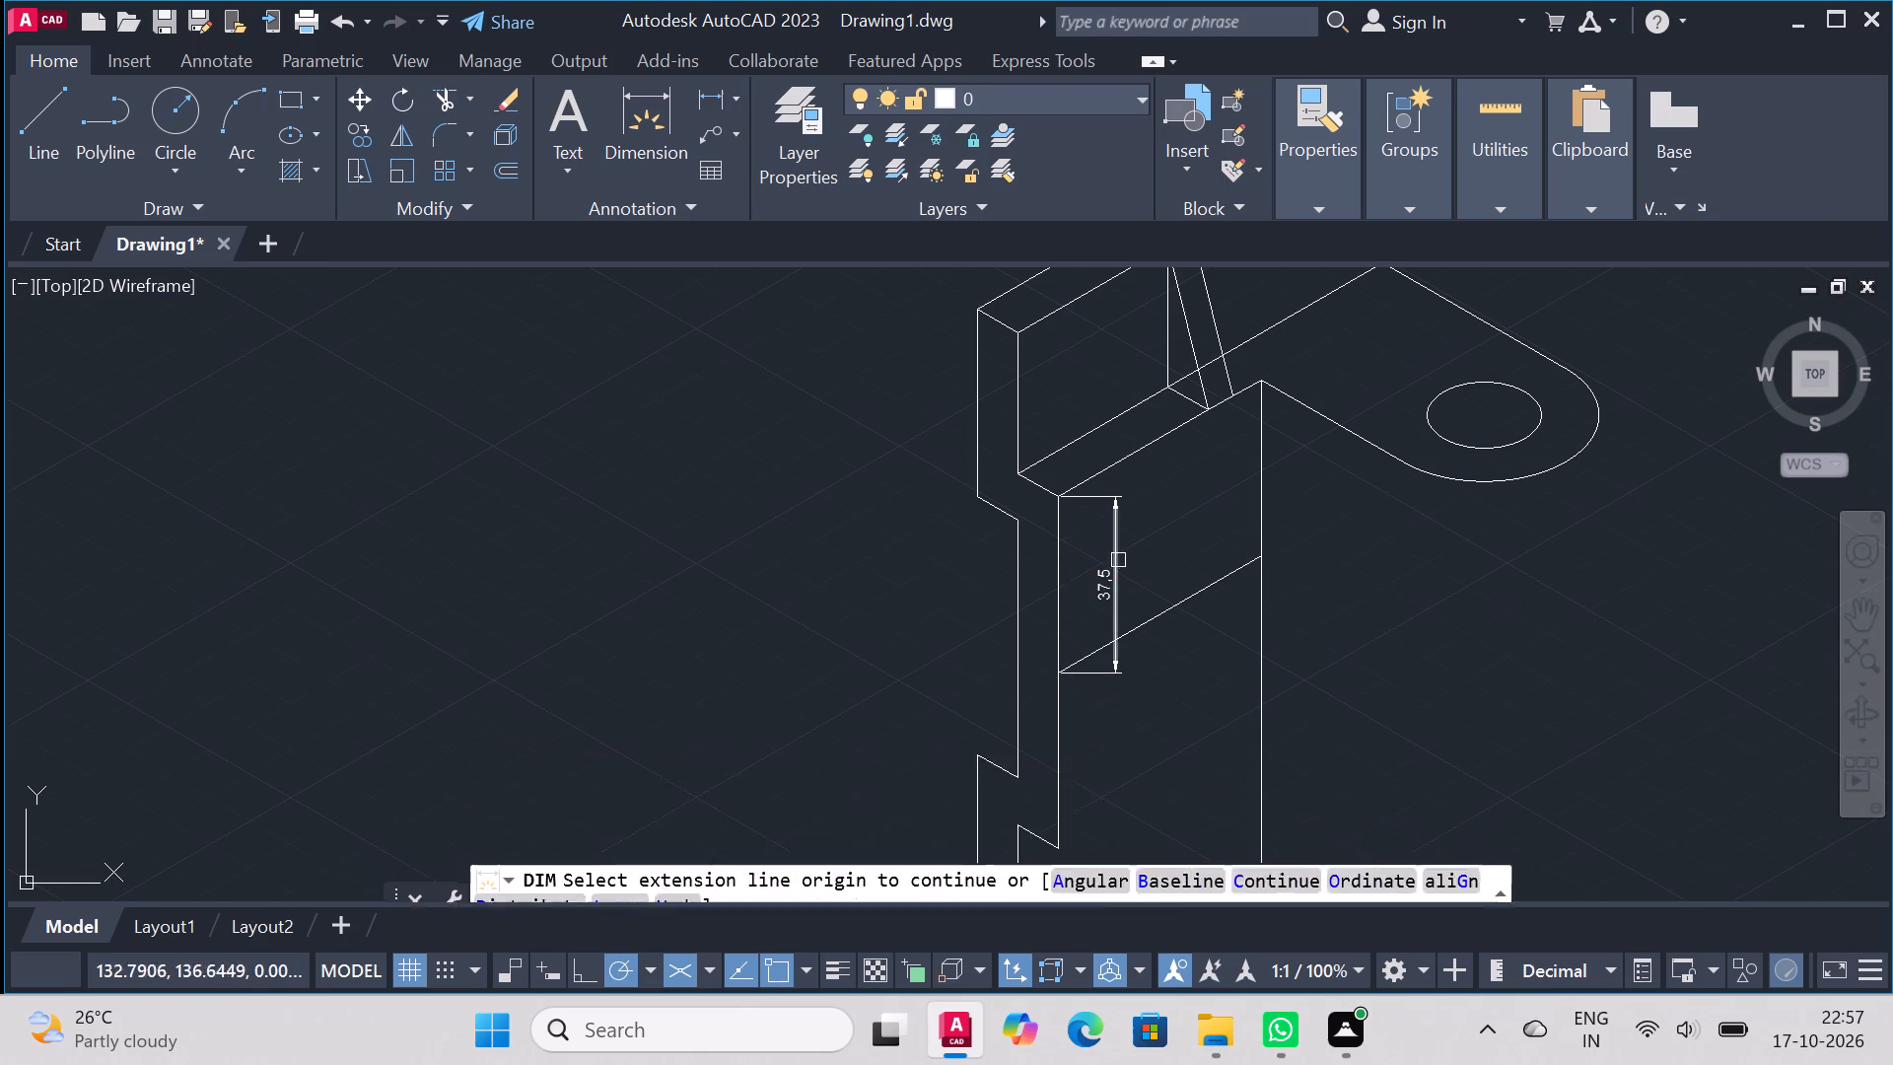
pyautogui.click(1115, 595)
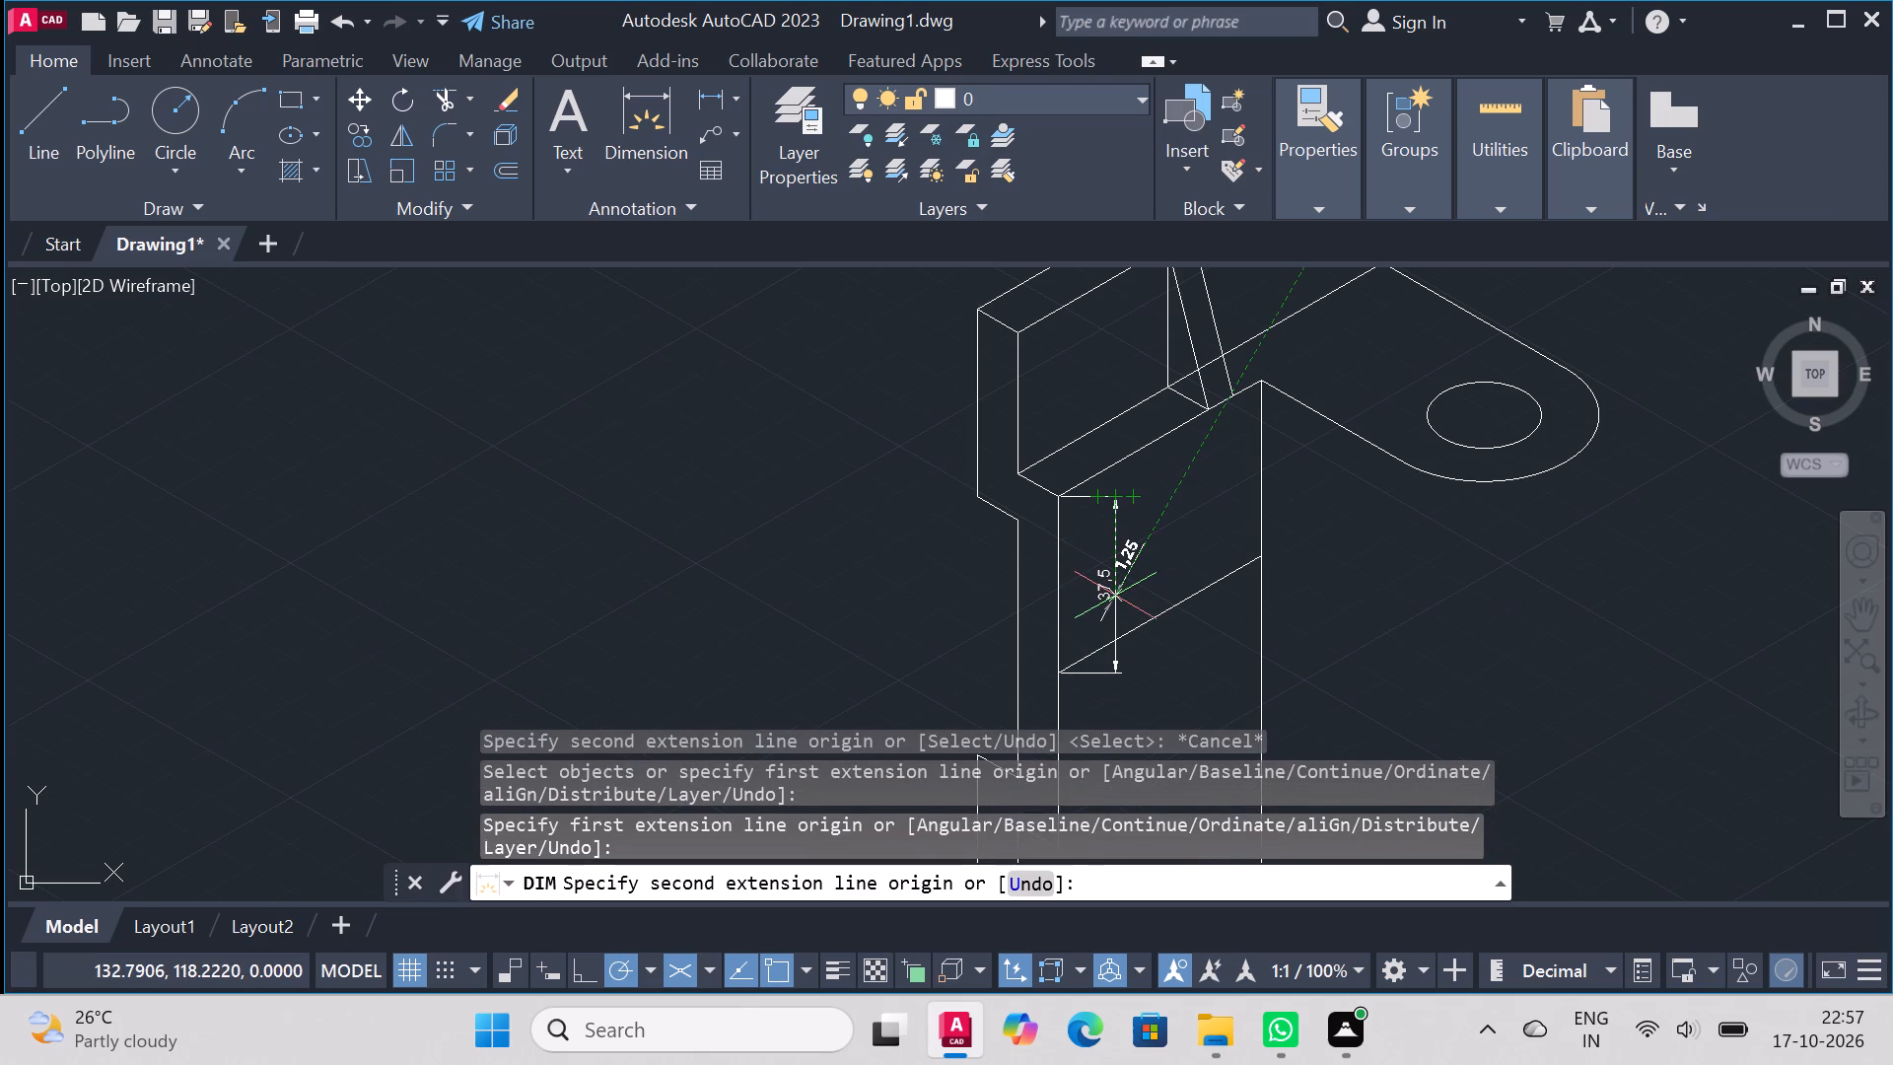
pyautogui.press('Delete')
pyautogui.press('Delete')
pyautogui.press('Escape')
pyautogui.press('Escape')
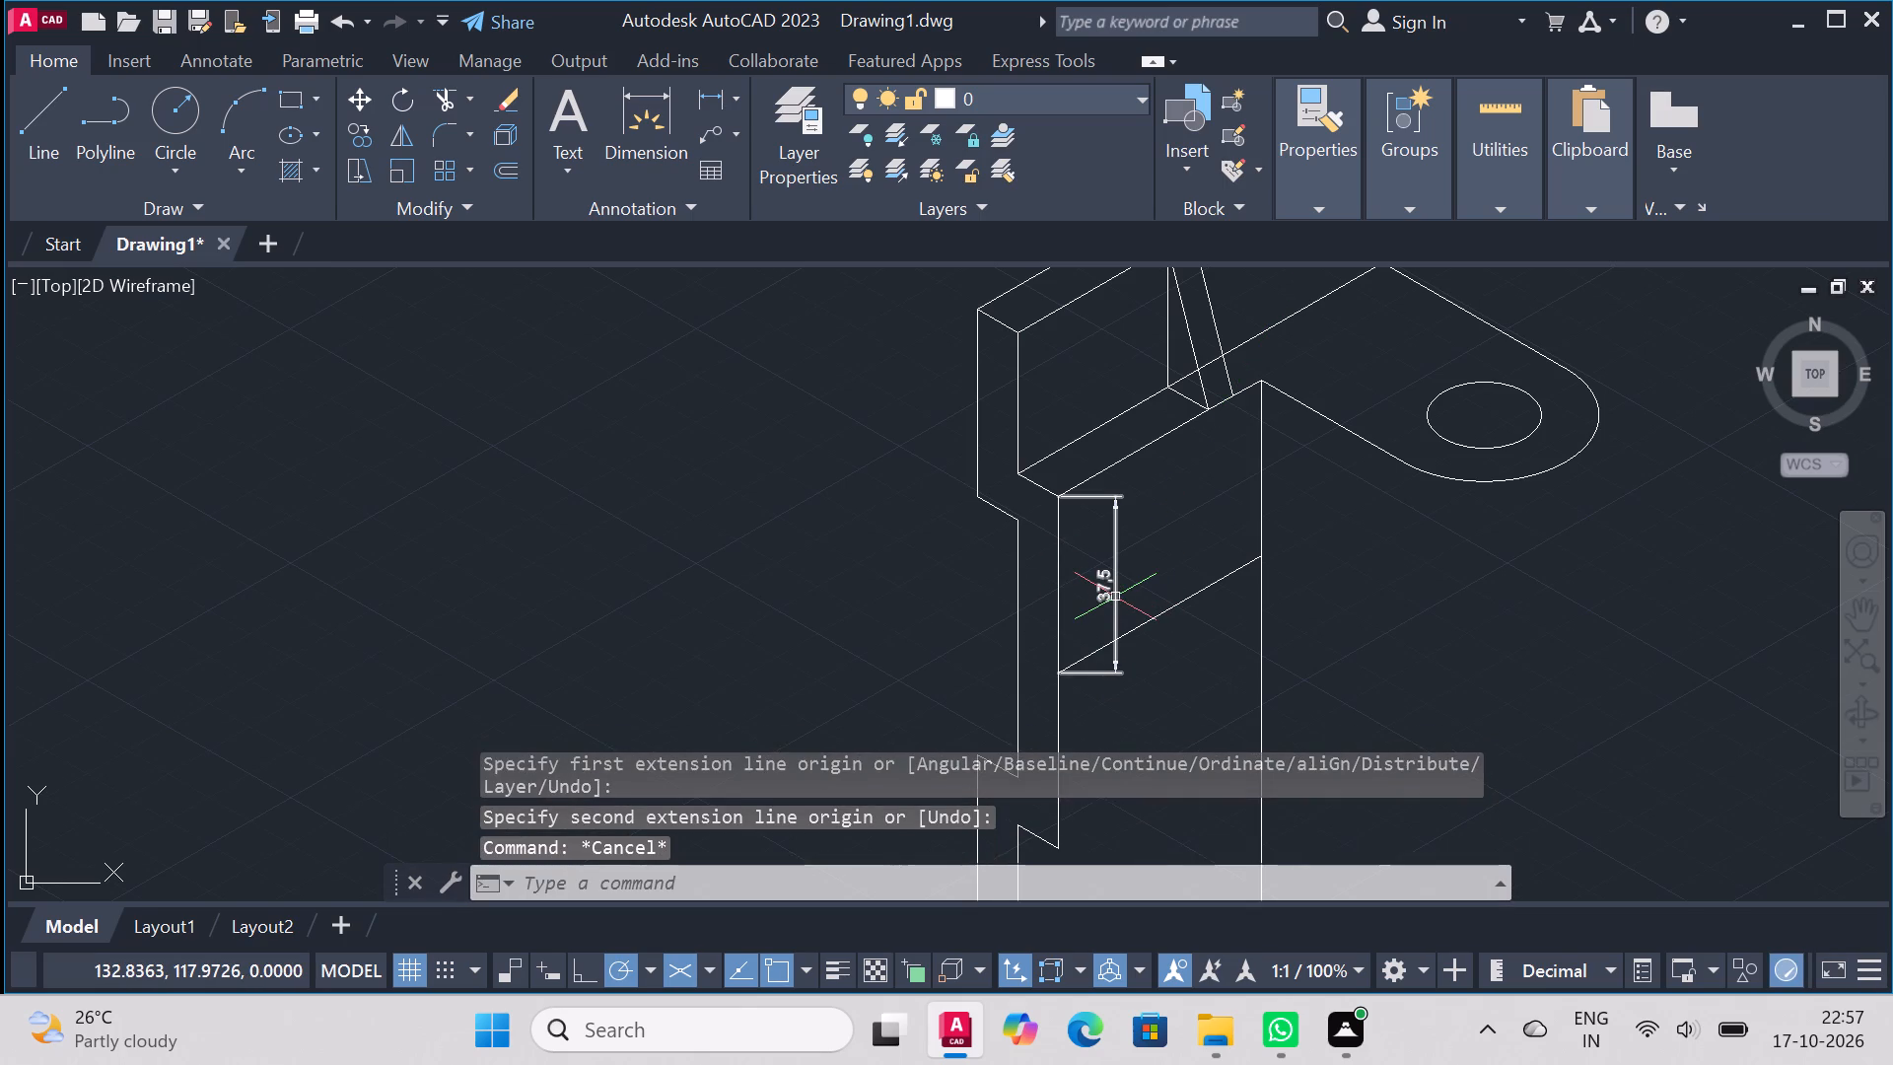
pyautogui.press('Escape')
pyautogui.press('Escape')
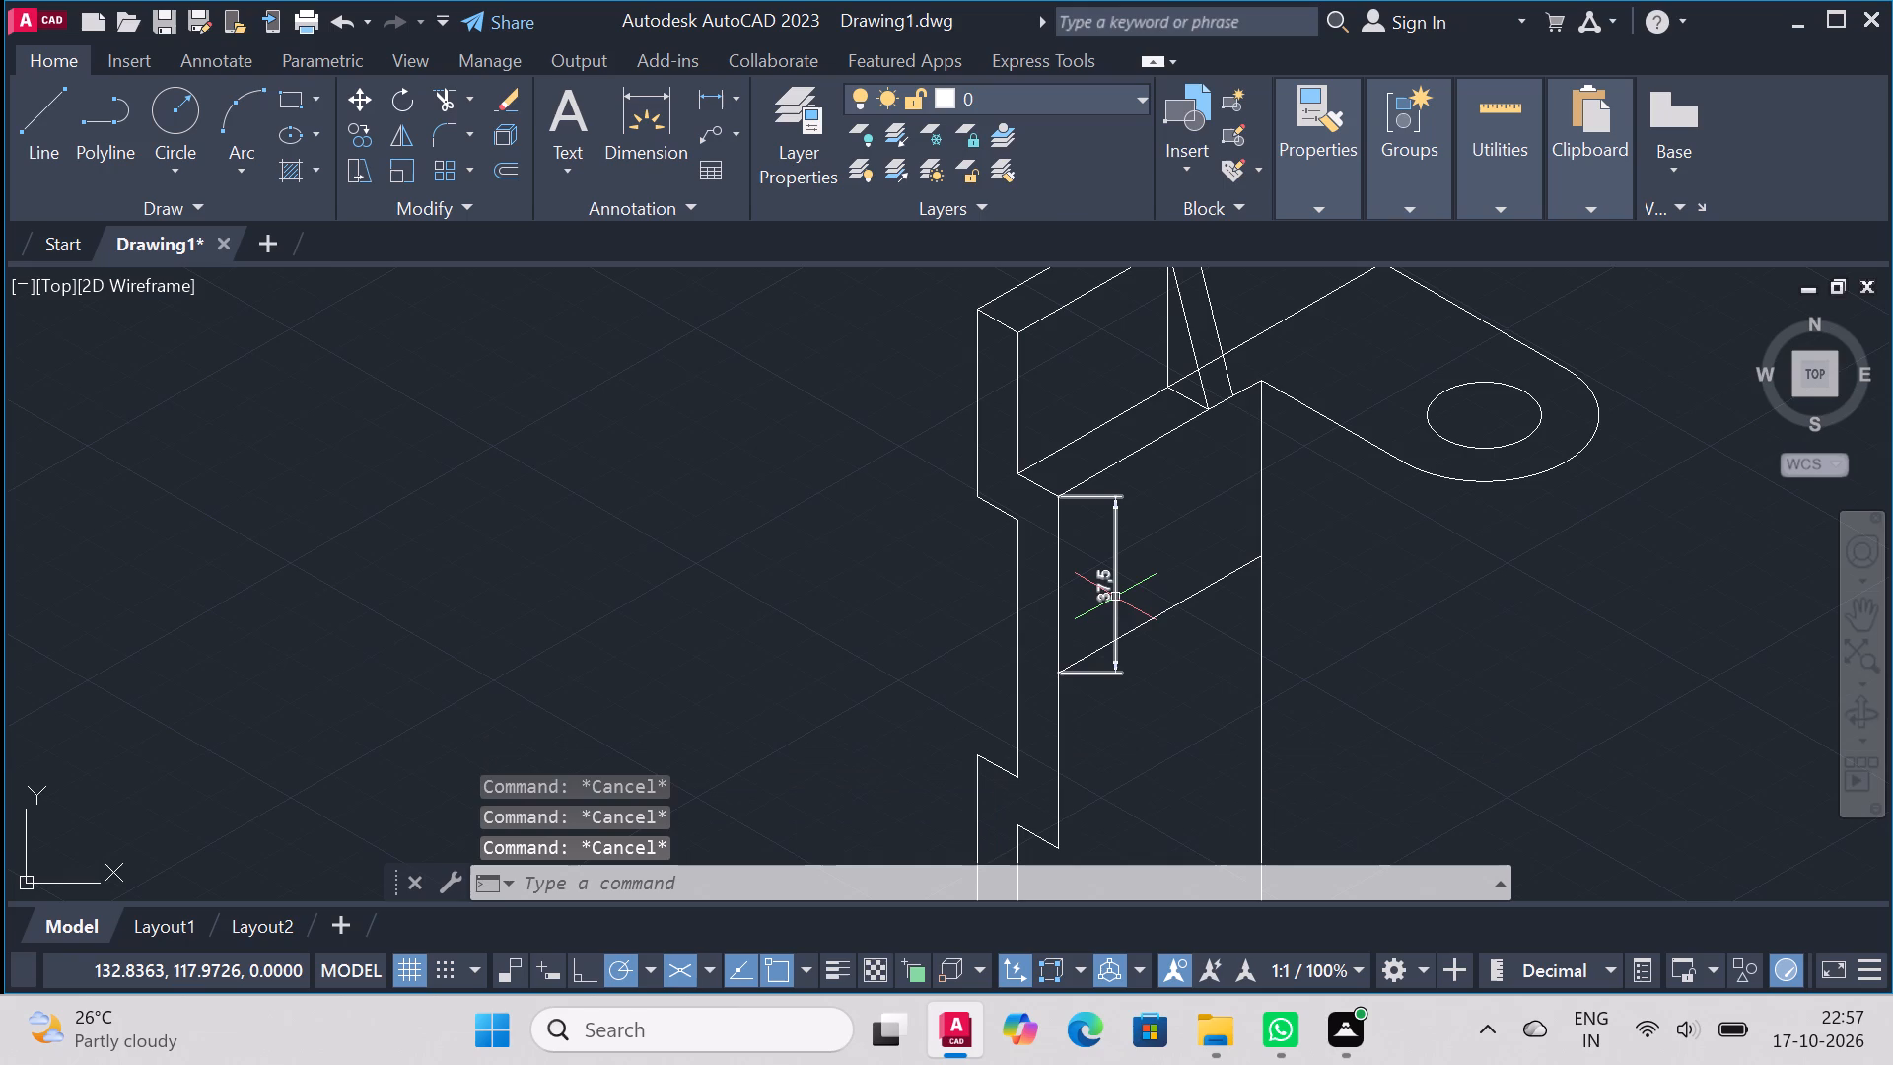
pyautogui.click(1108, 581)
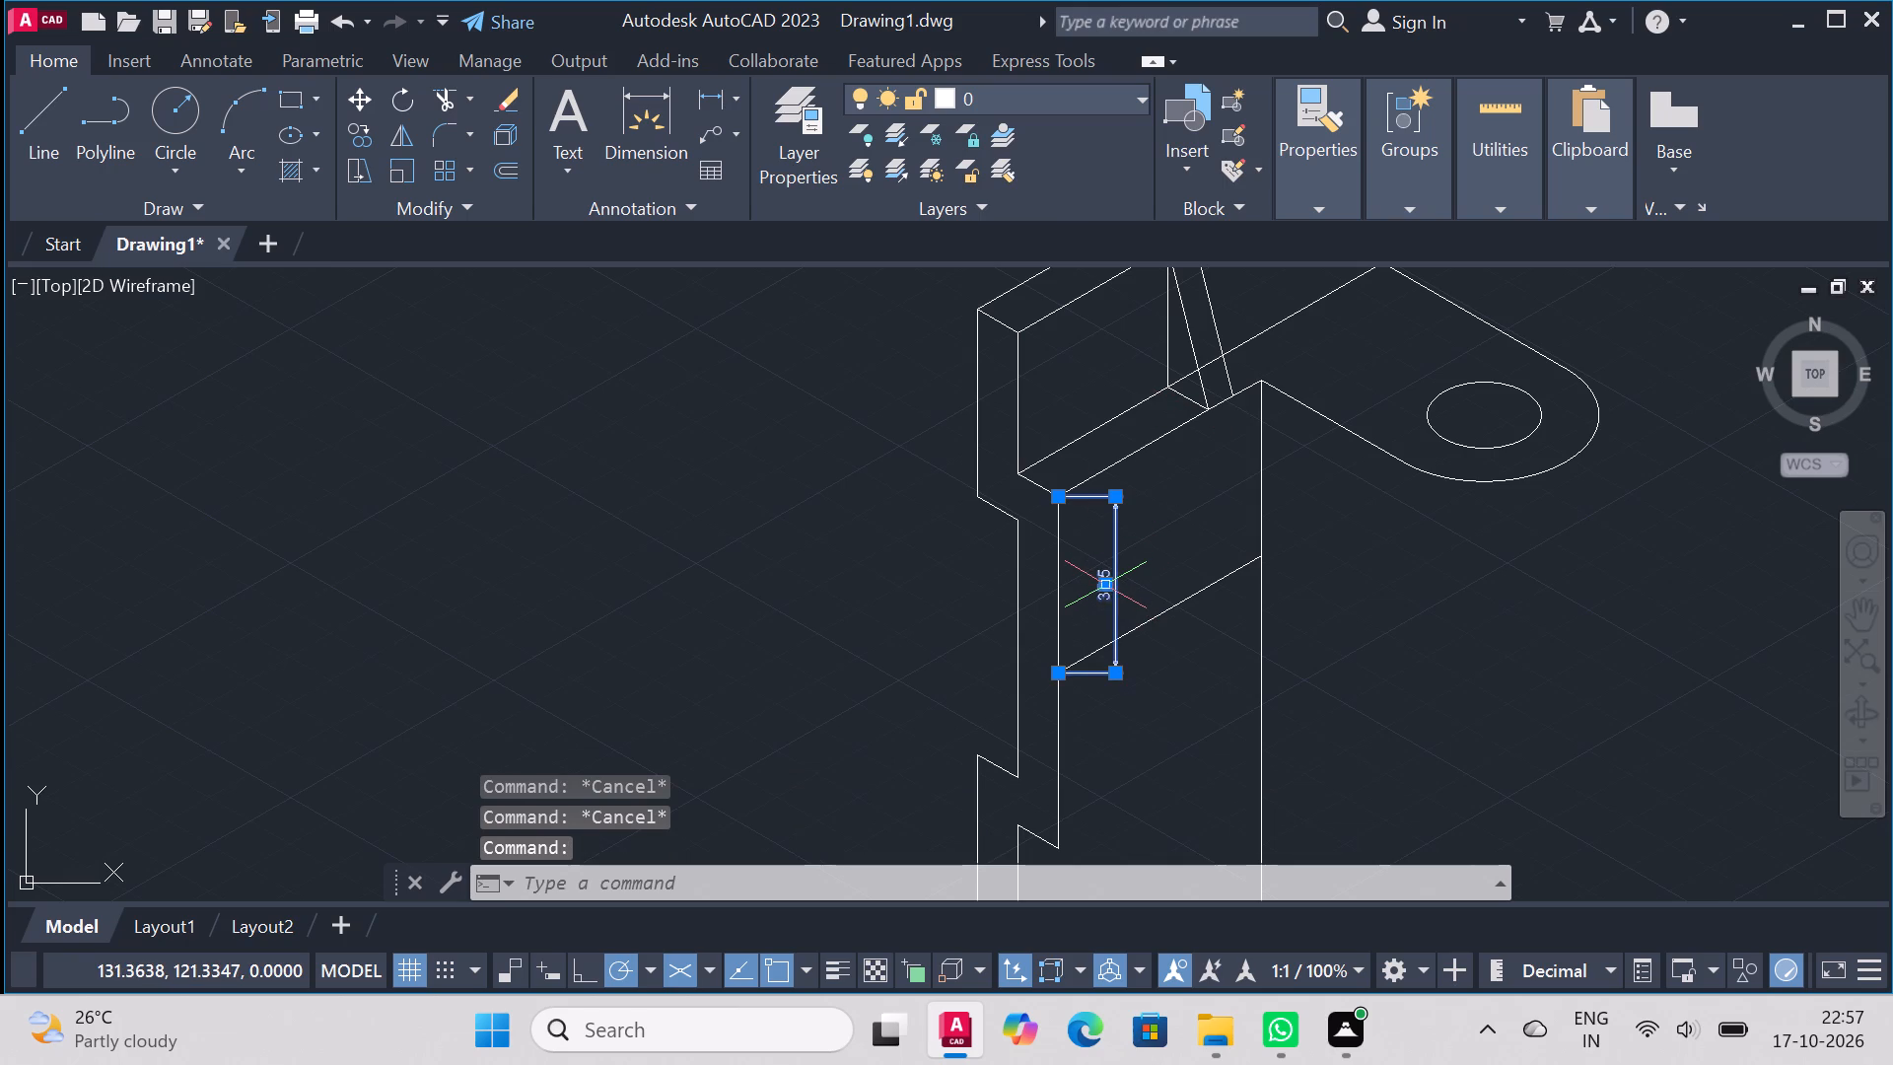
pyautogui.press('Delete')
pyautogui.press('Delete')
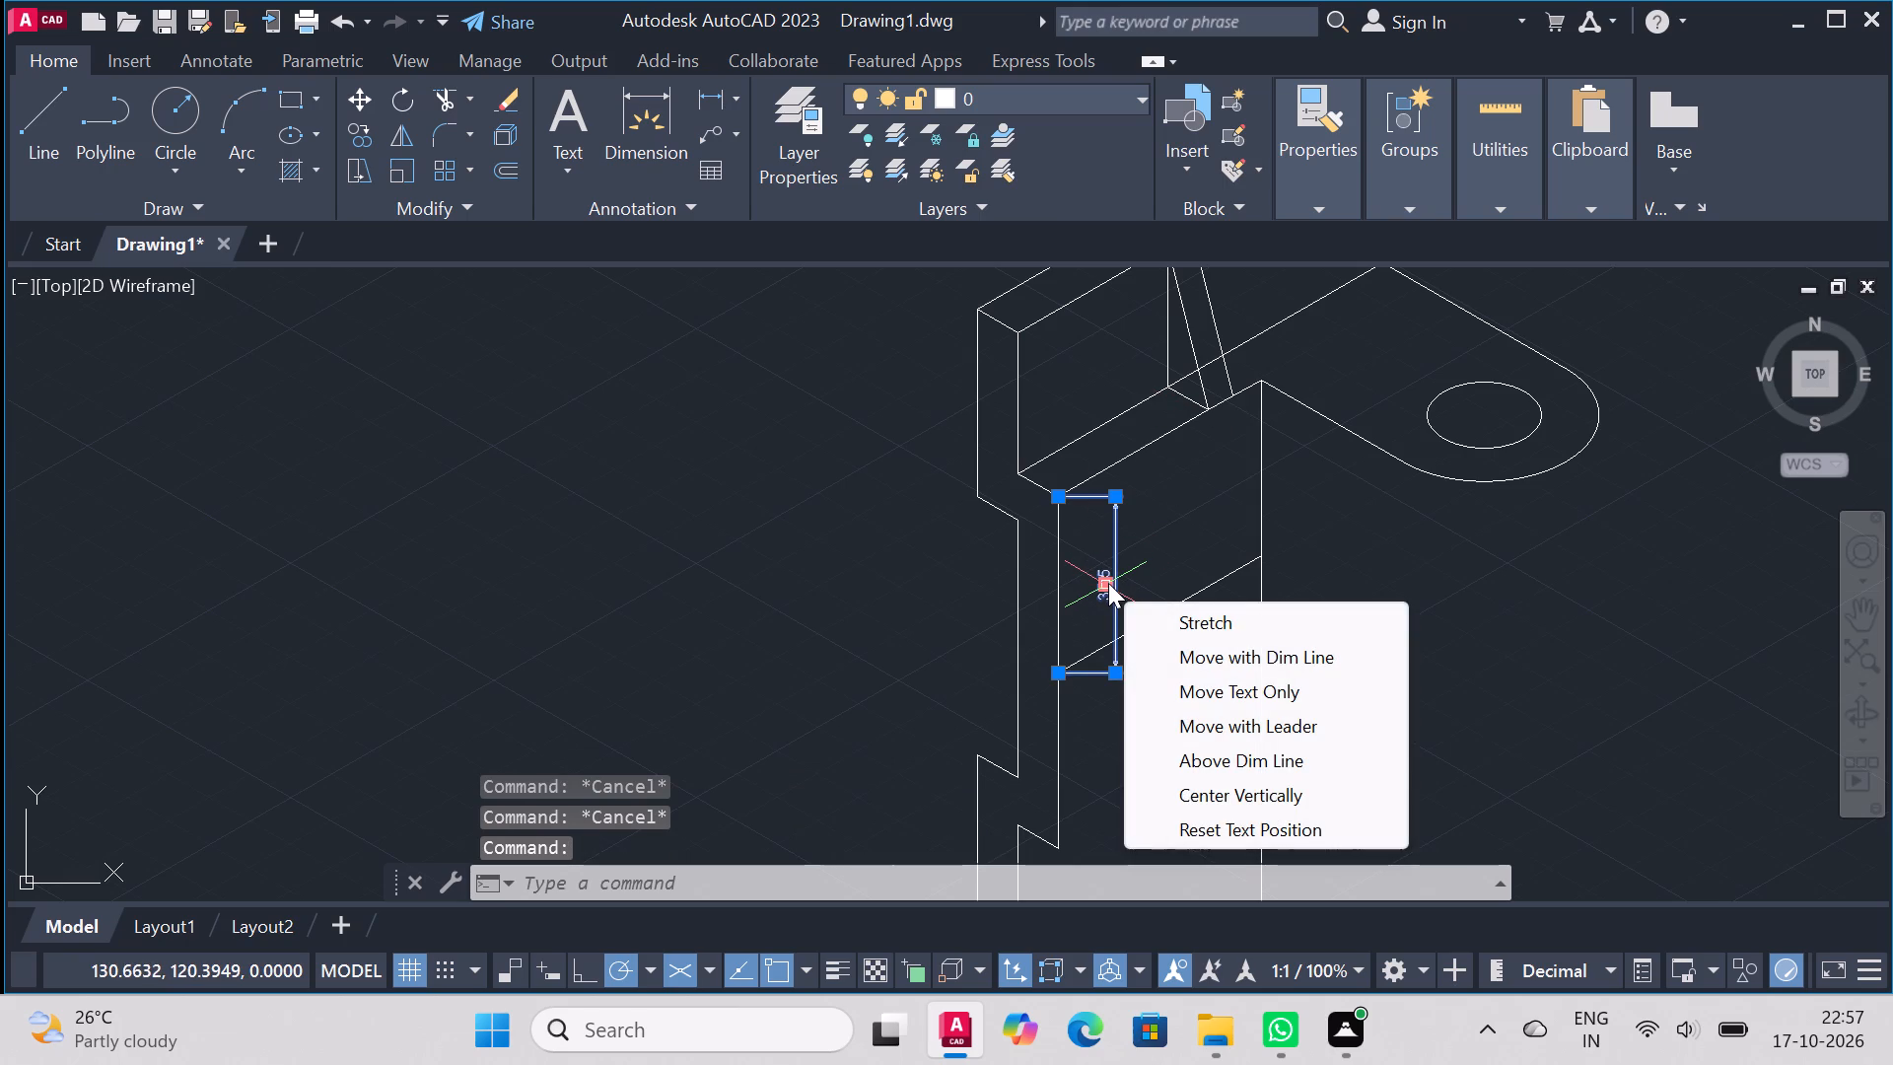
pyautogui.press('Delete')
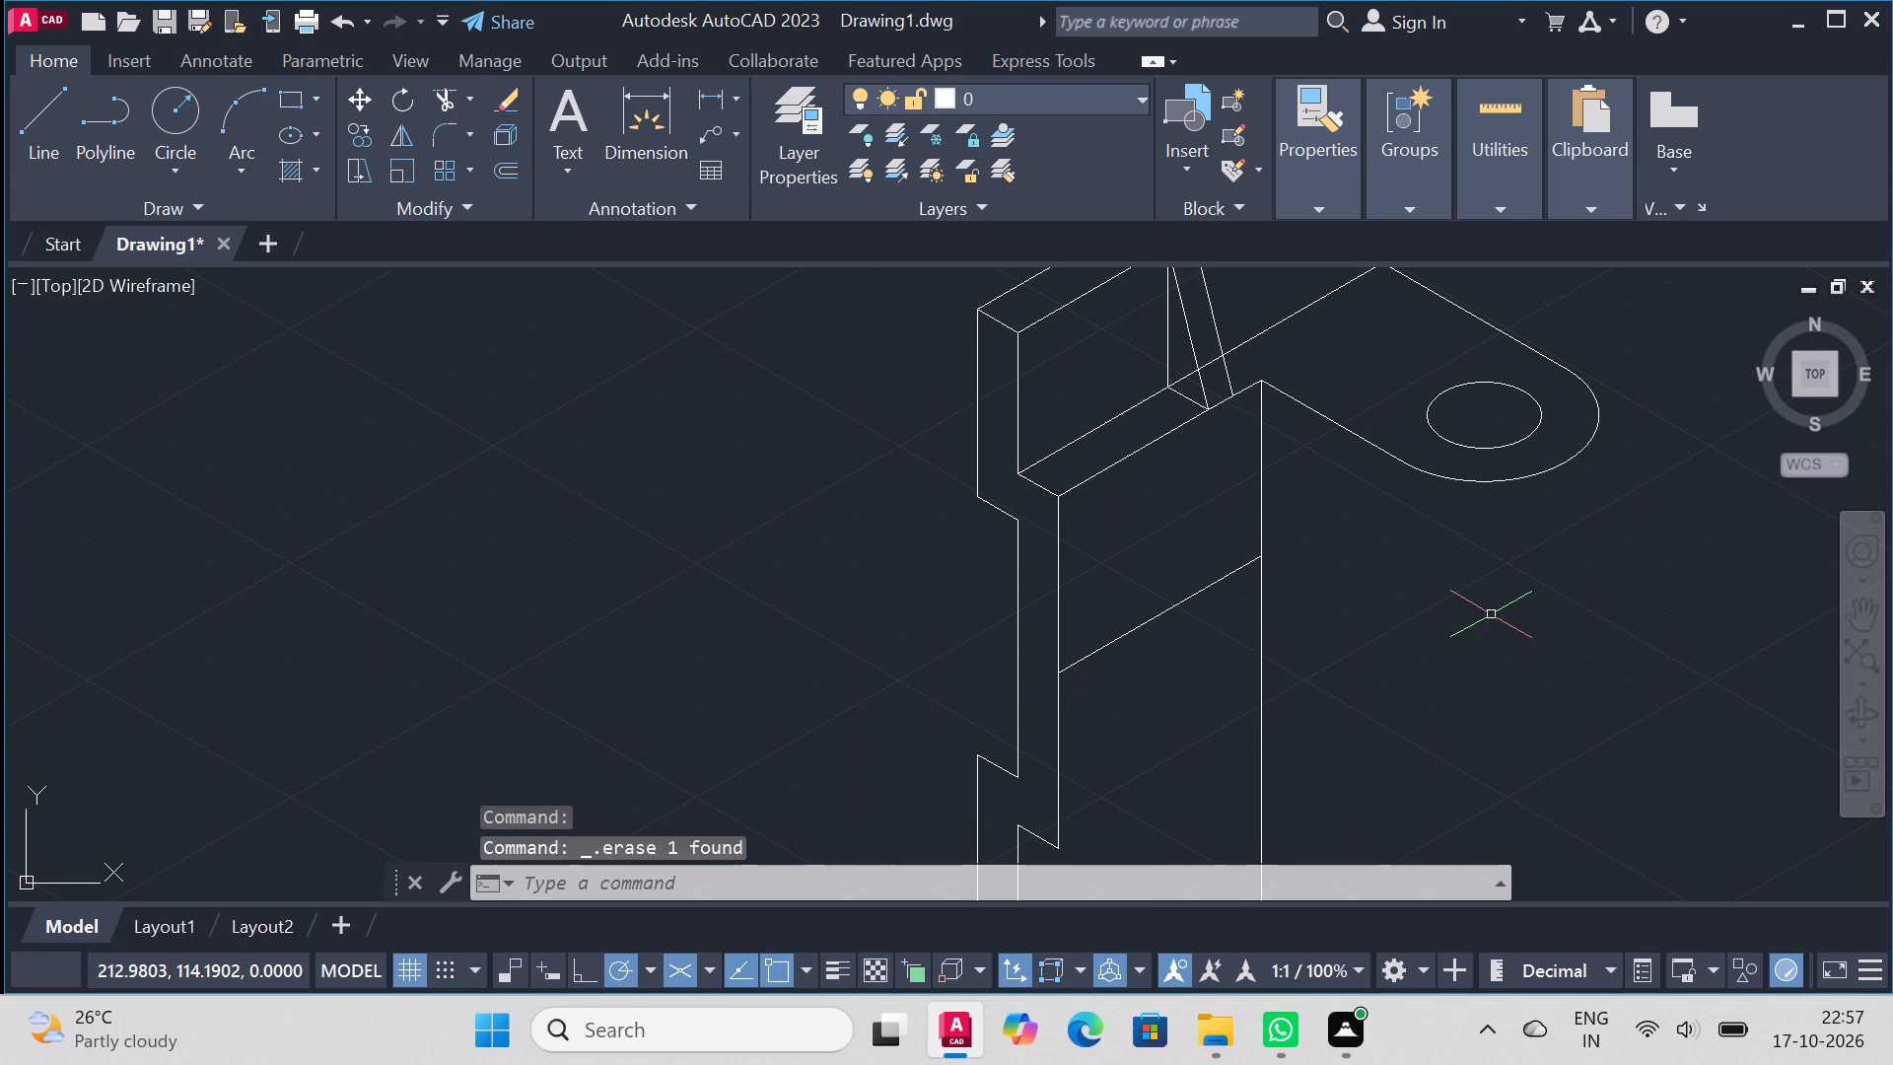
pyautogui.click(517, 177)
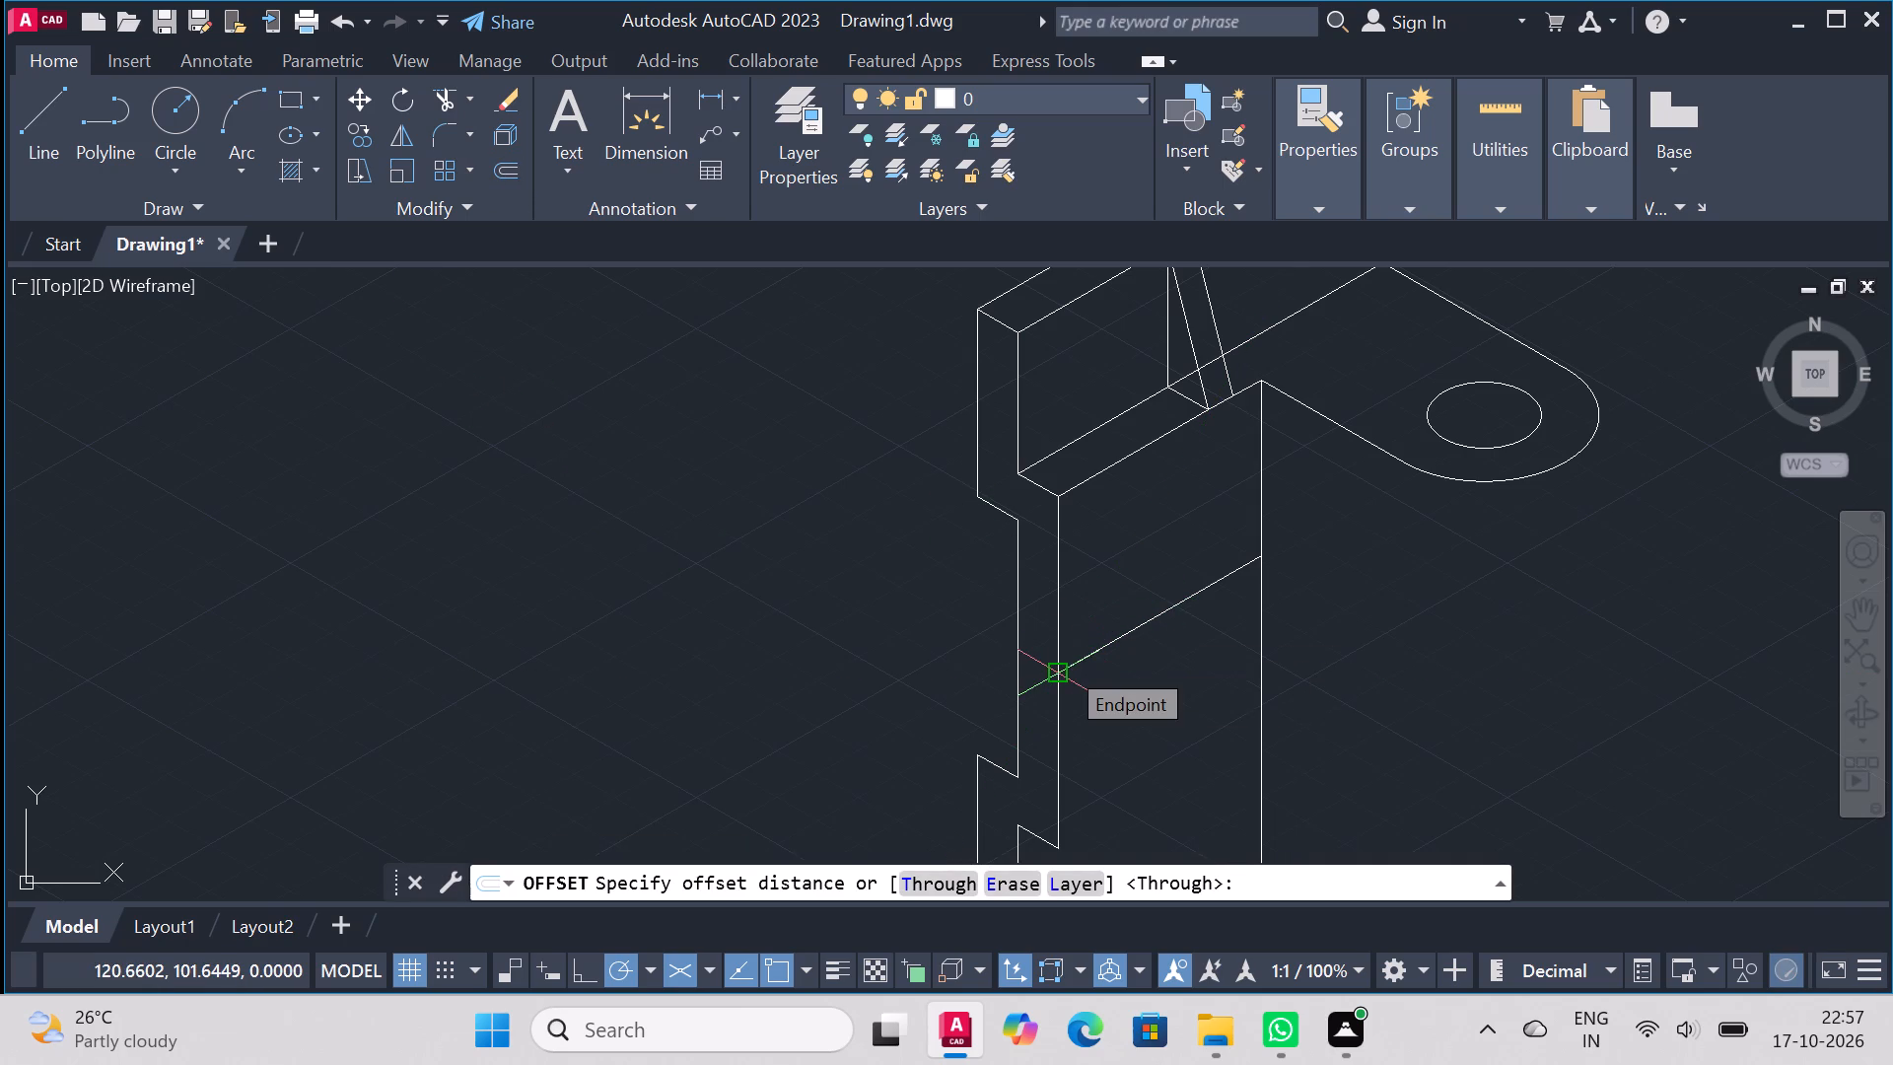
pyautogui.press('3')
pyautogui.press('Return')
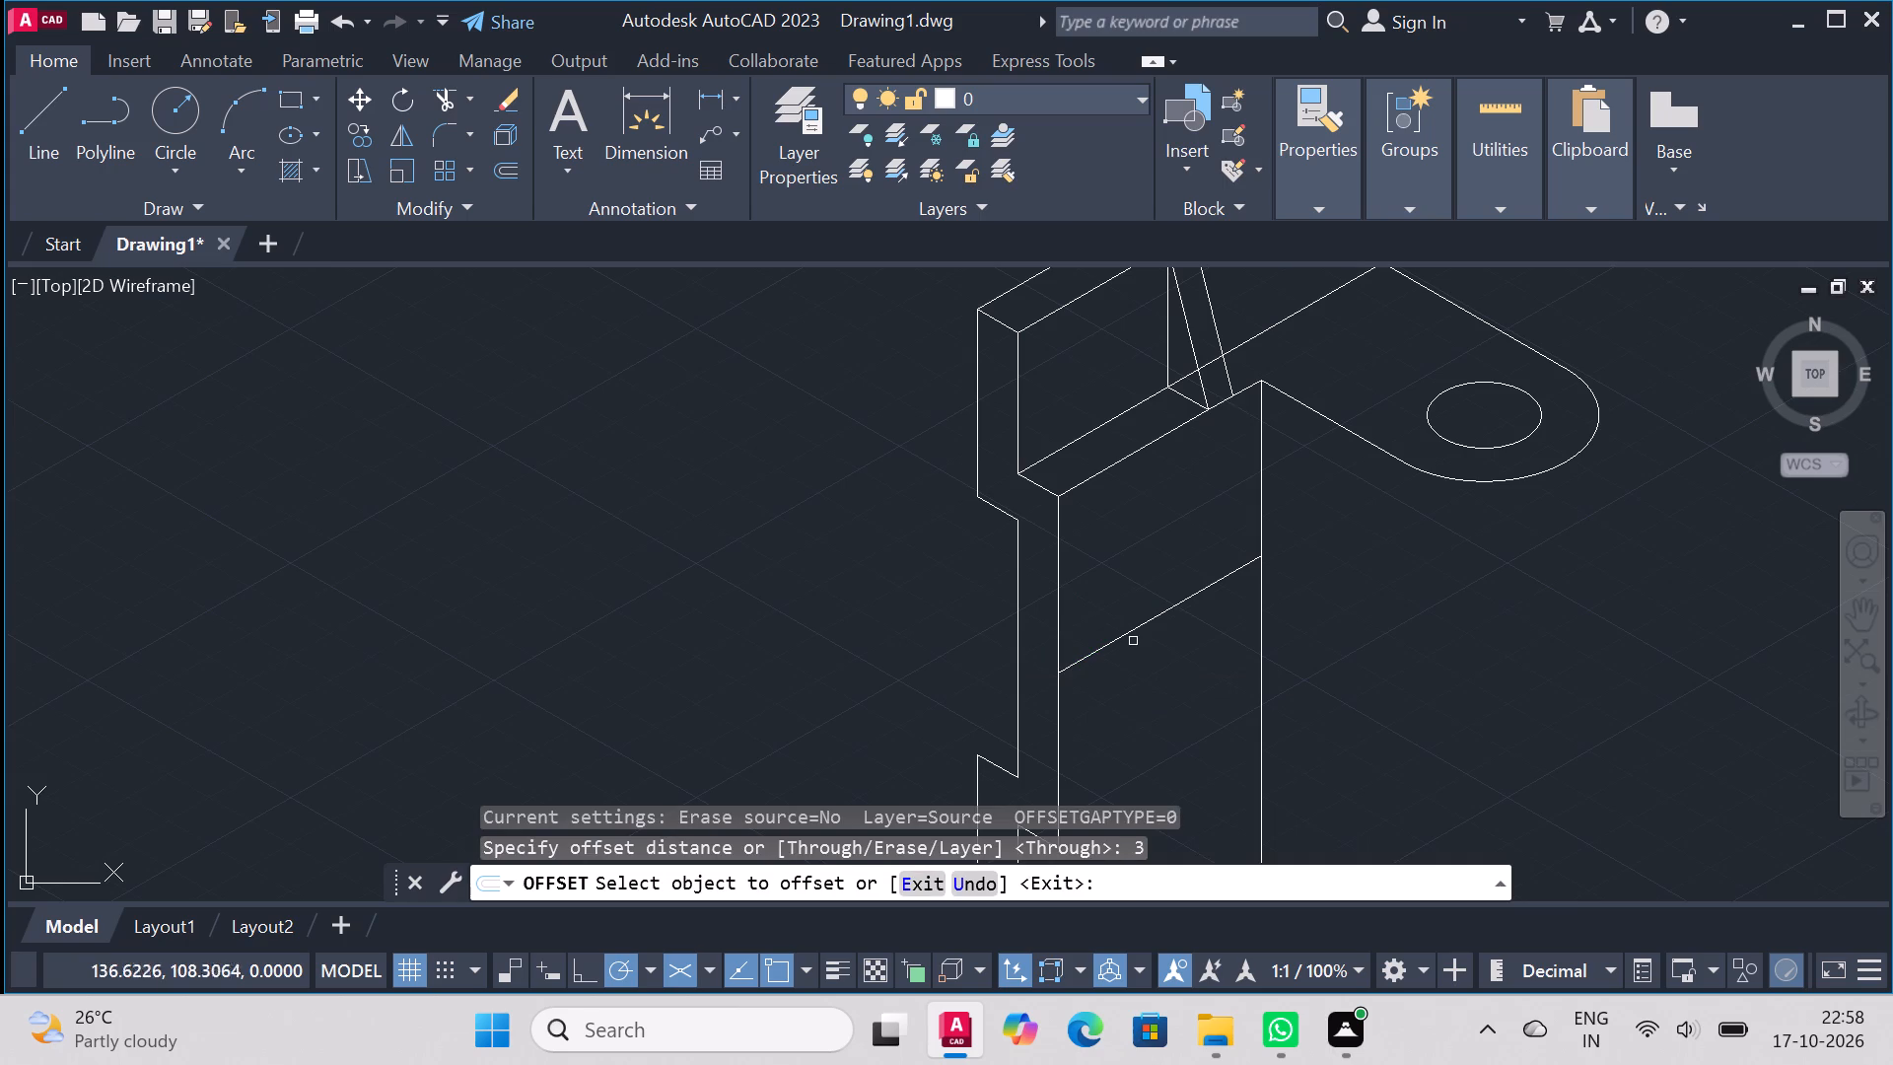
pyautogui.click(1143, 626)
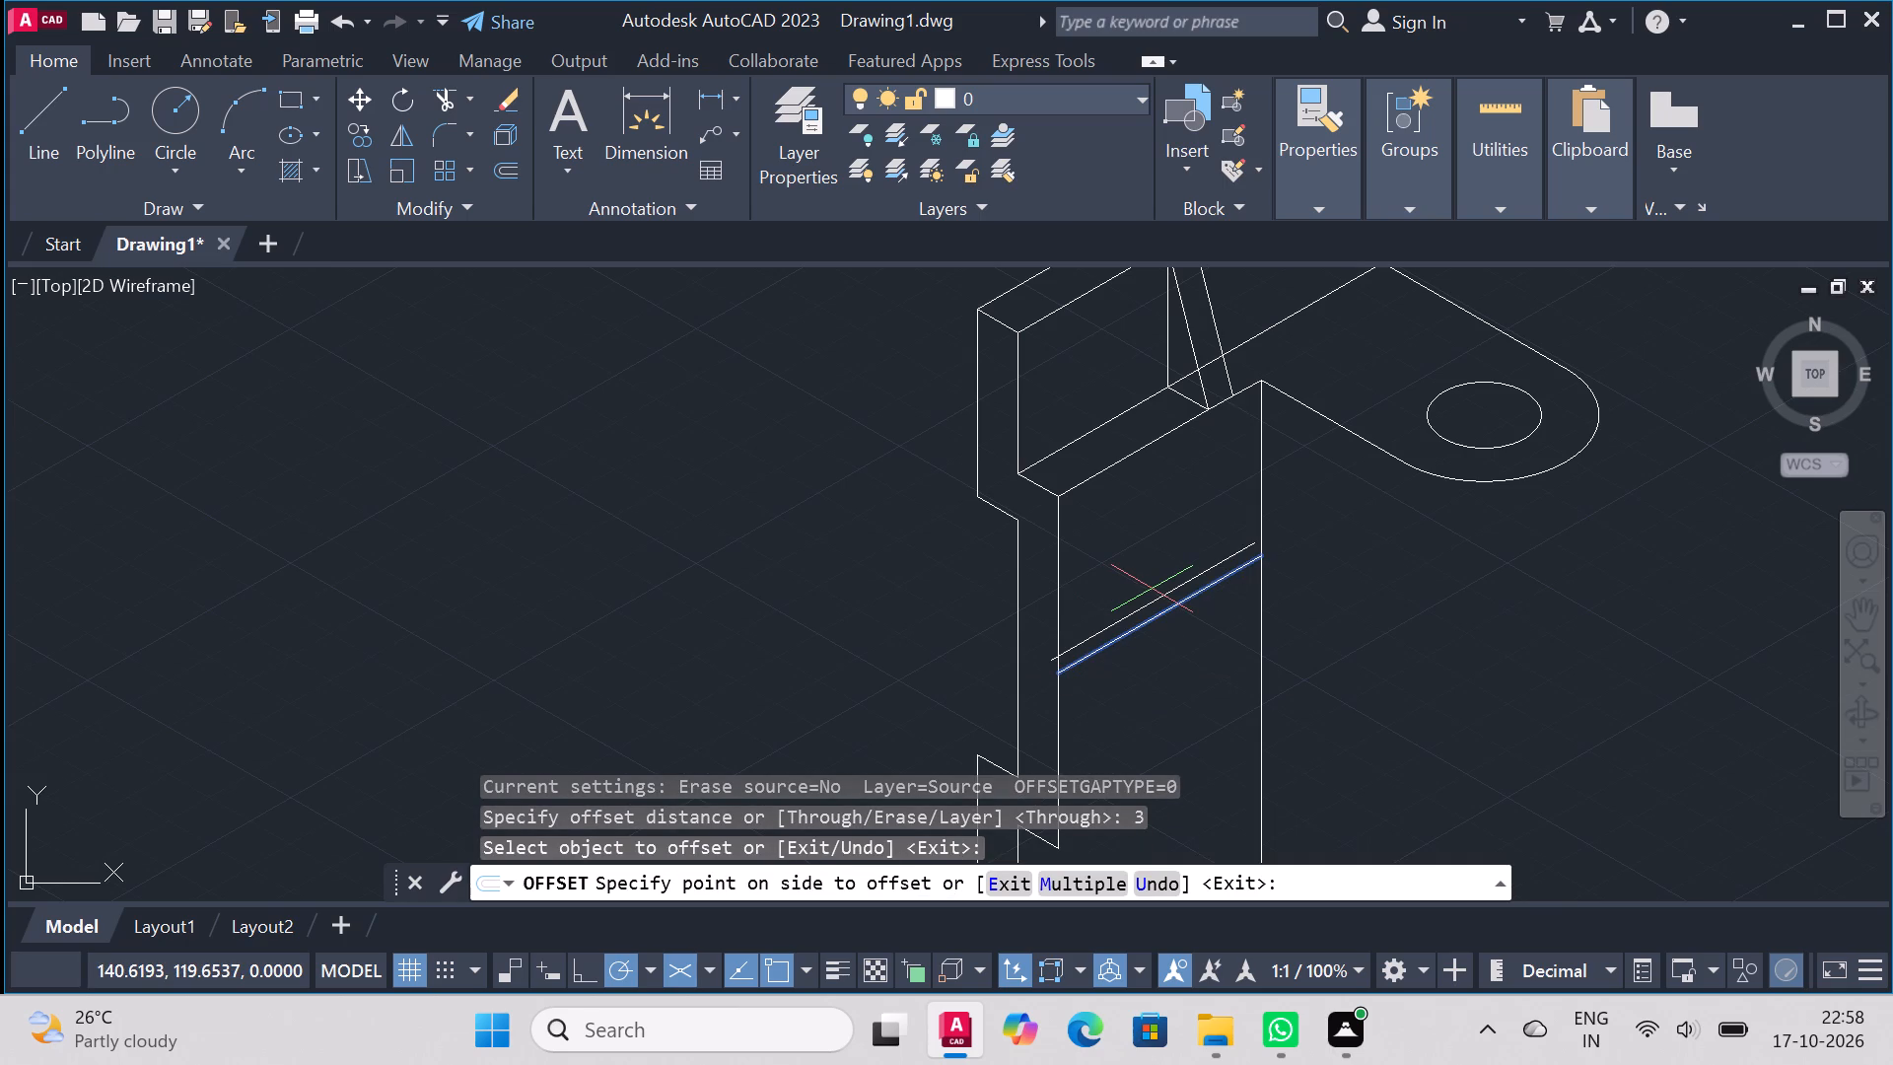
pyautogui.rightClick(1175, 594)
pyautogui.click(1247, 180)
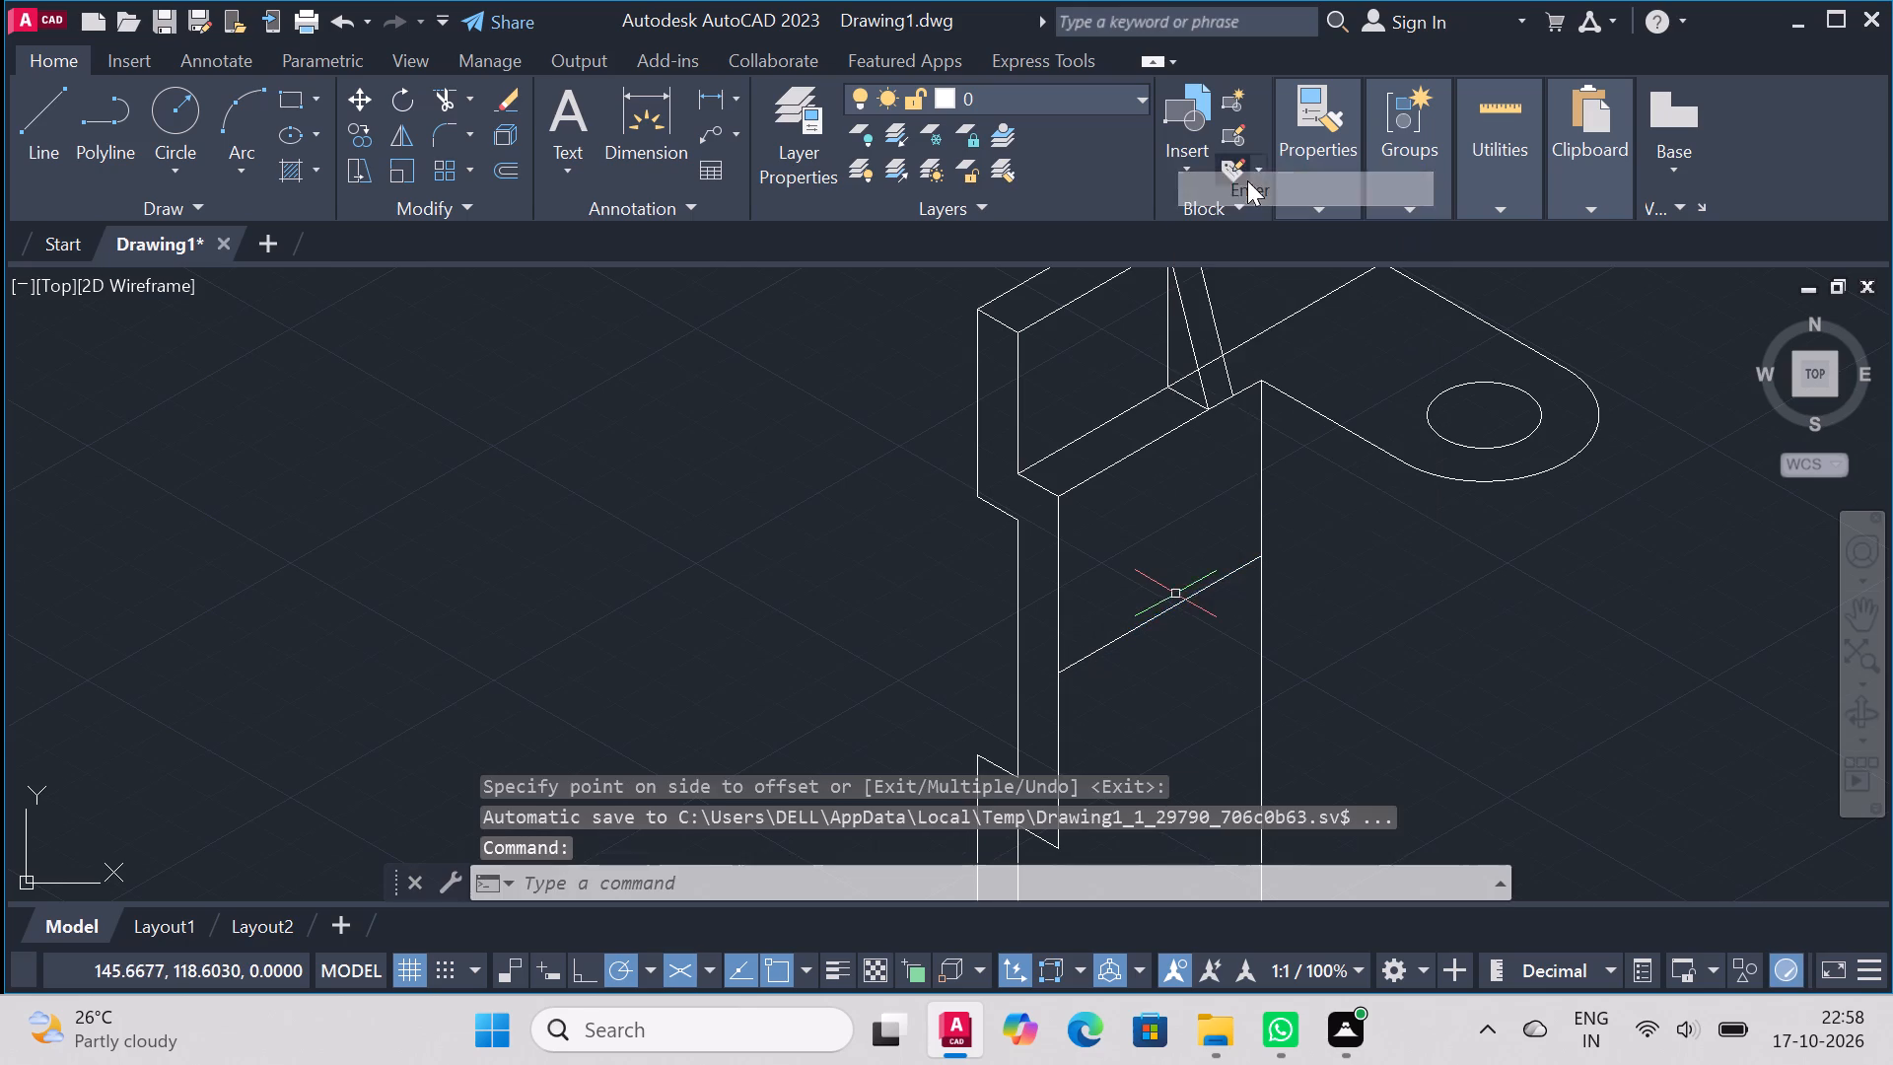
# Draw a line 3 units up from the face's 30° line at the front edge, continuing 50 units at 30° to the long vertical.
pyautogui.click(27, 107)
pyautogui.click(1063, 667)
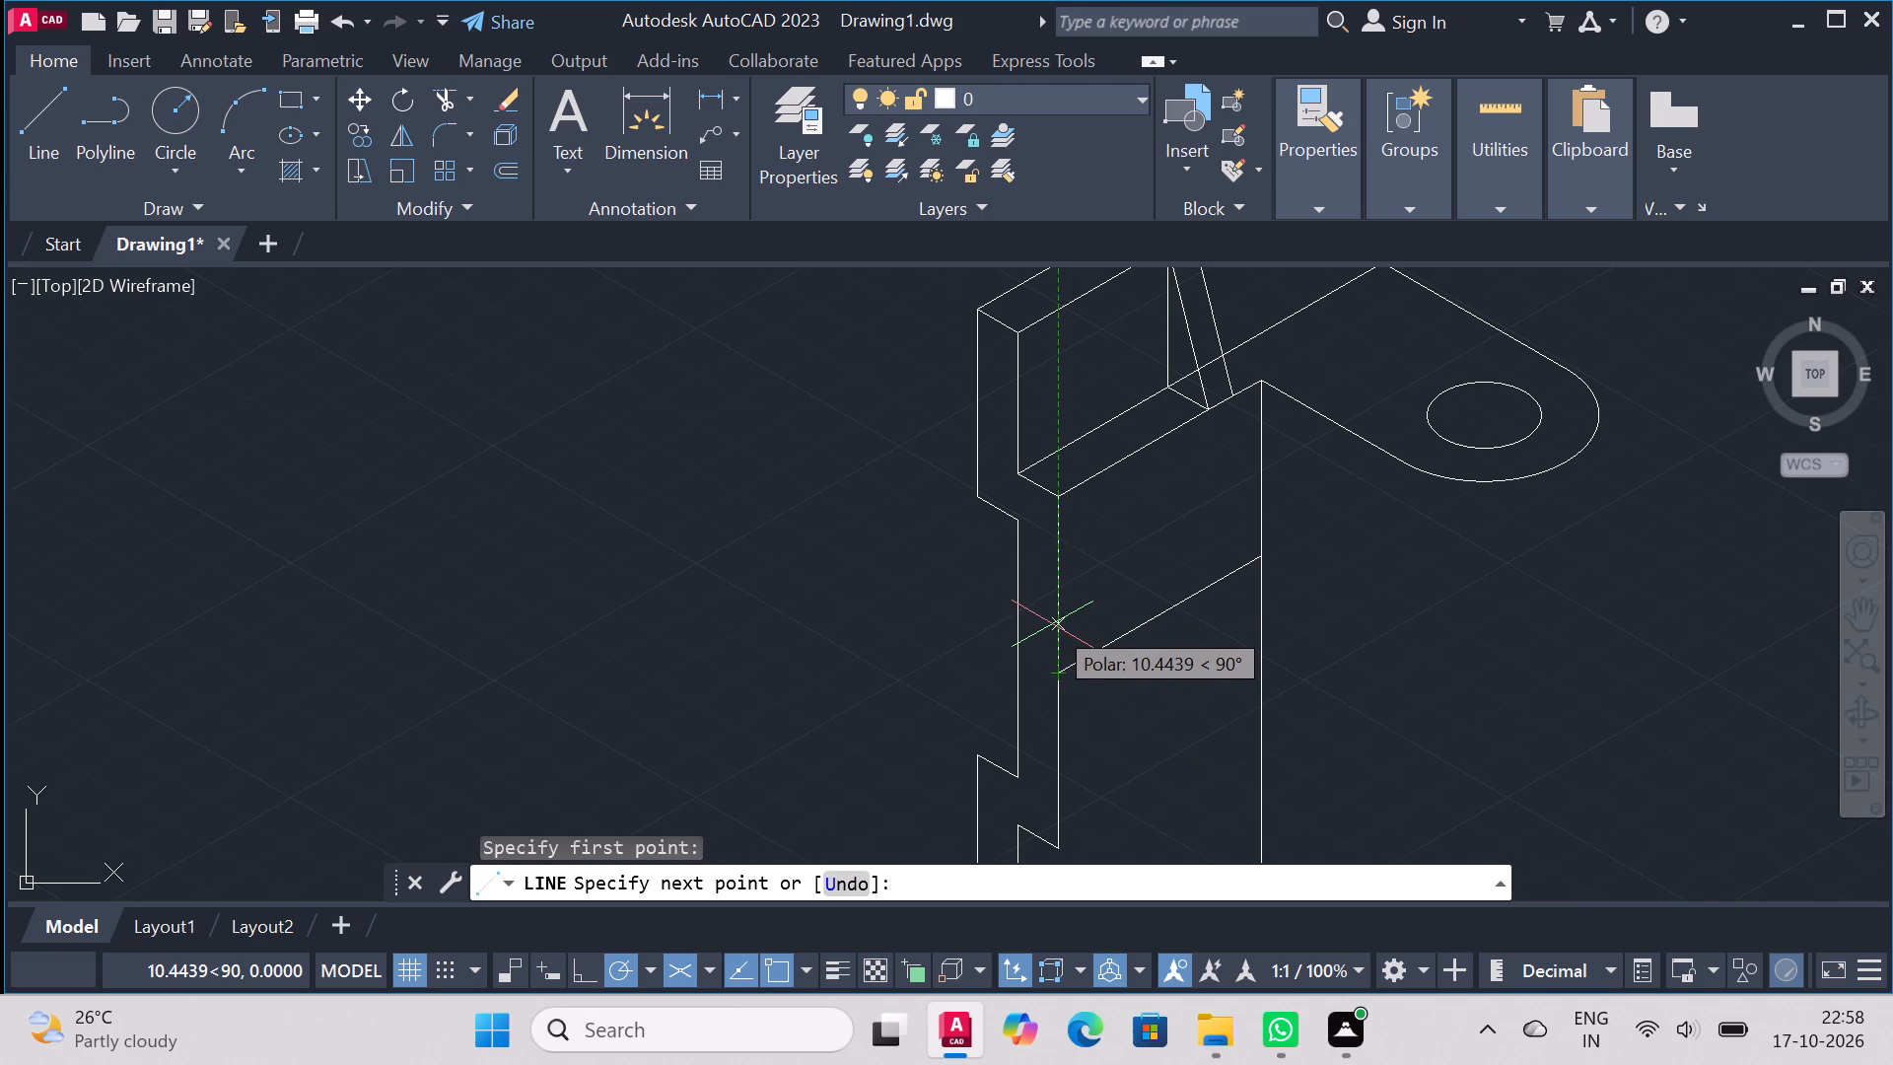
pyautogui.press('3')
pyautogui.press('Return')
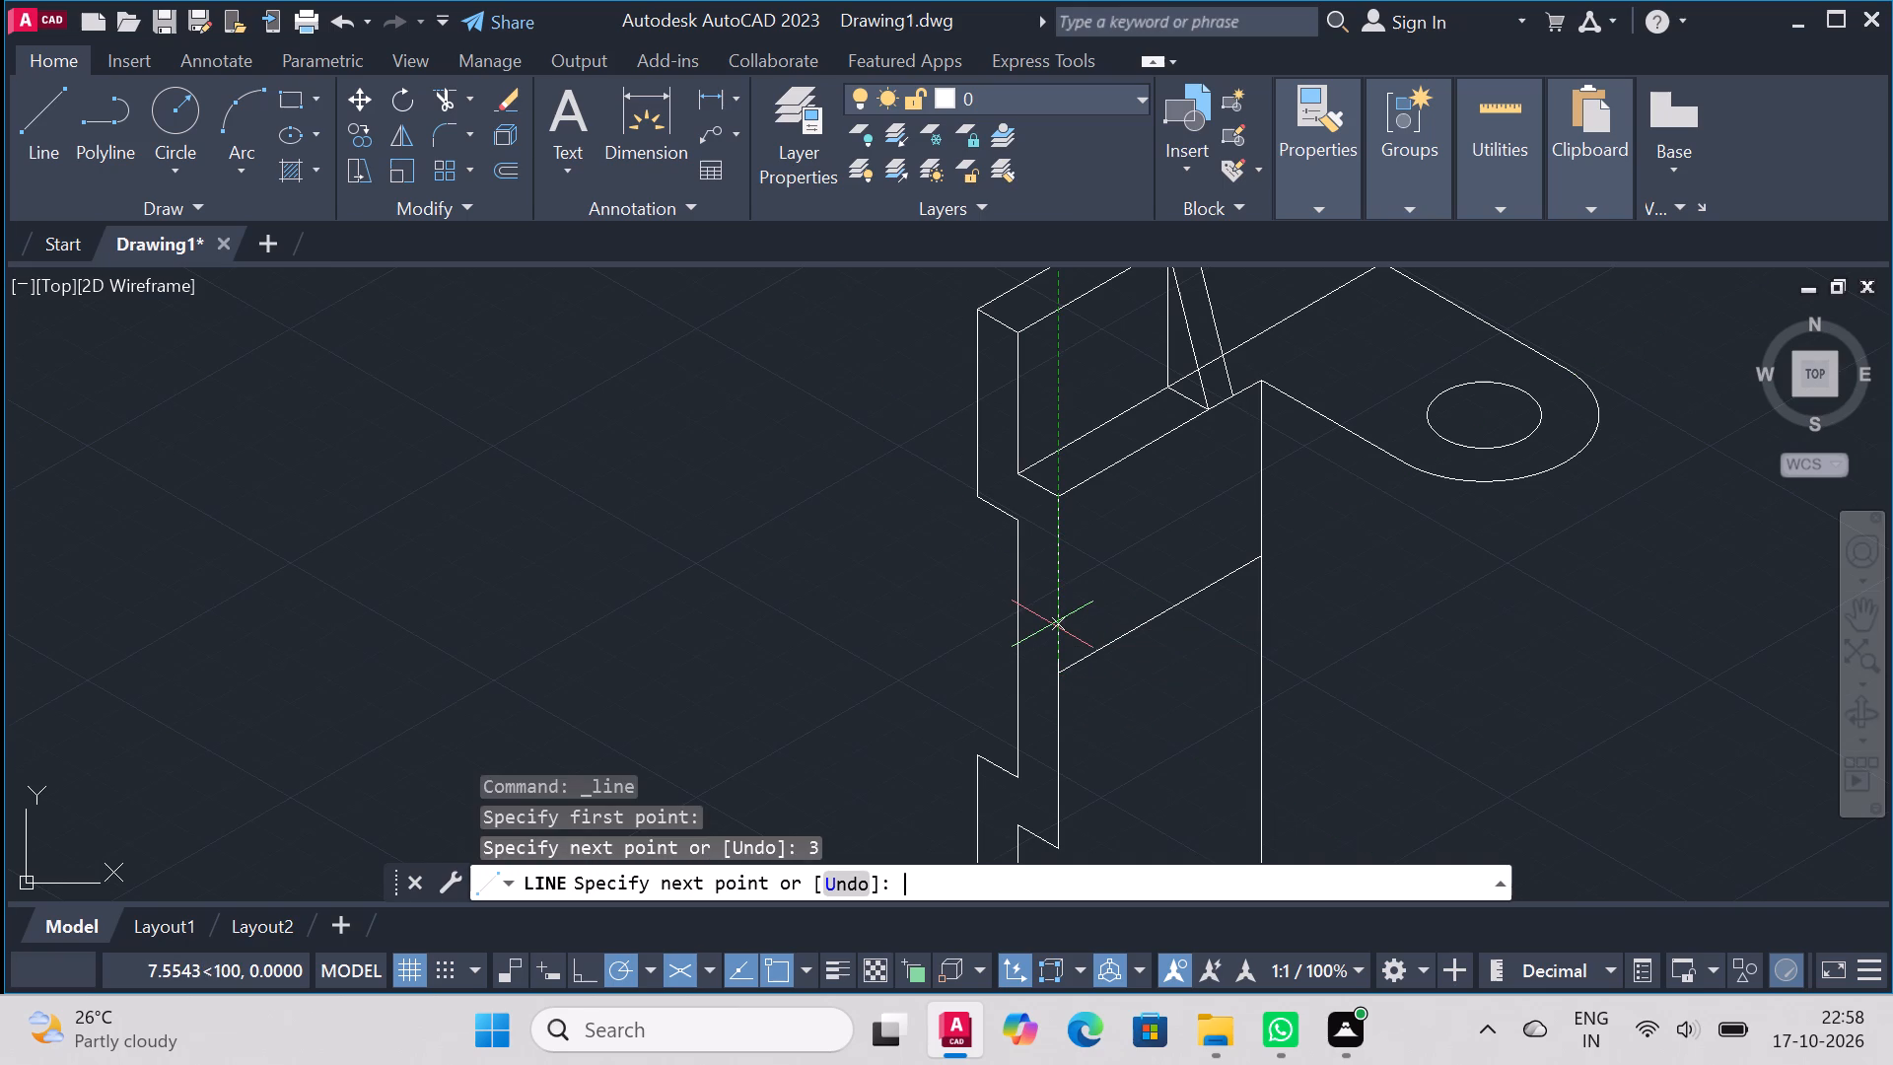
pyautogui.click(1272, 533)
pyautogui.rightClick(1272, 533)
pyautogui.click(1344, 550)
# Draw a line 3 units down from the original 30° line at the front edge, continuing at 30° to the long vertical line.
pyautogui.scroll(-2, 1220, 525)
pyautogui.scroll(1, 1238, 600)
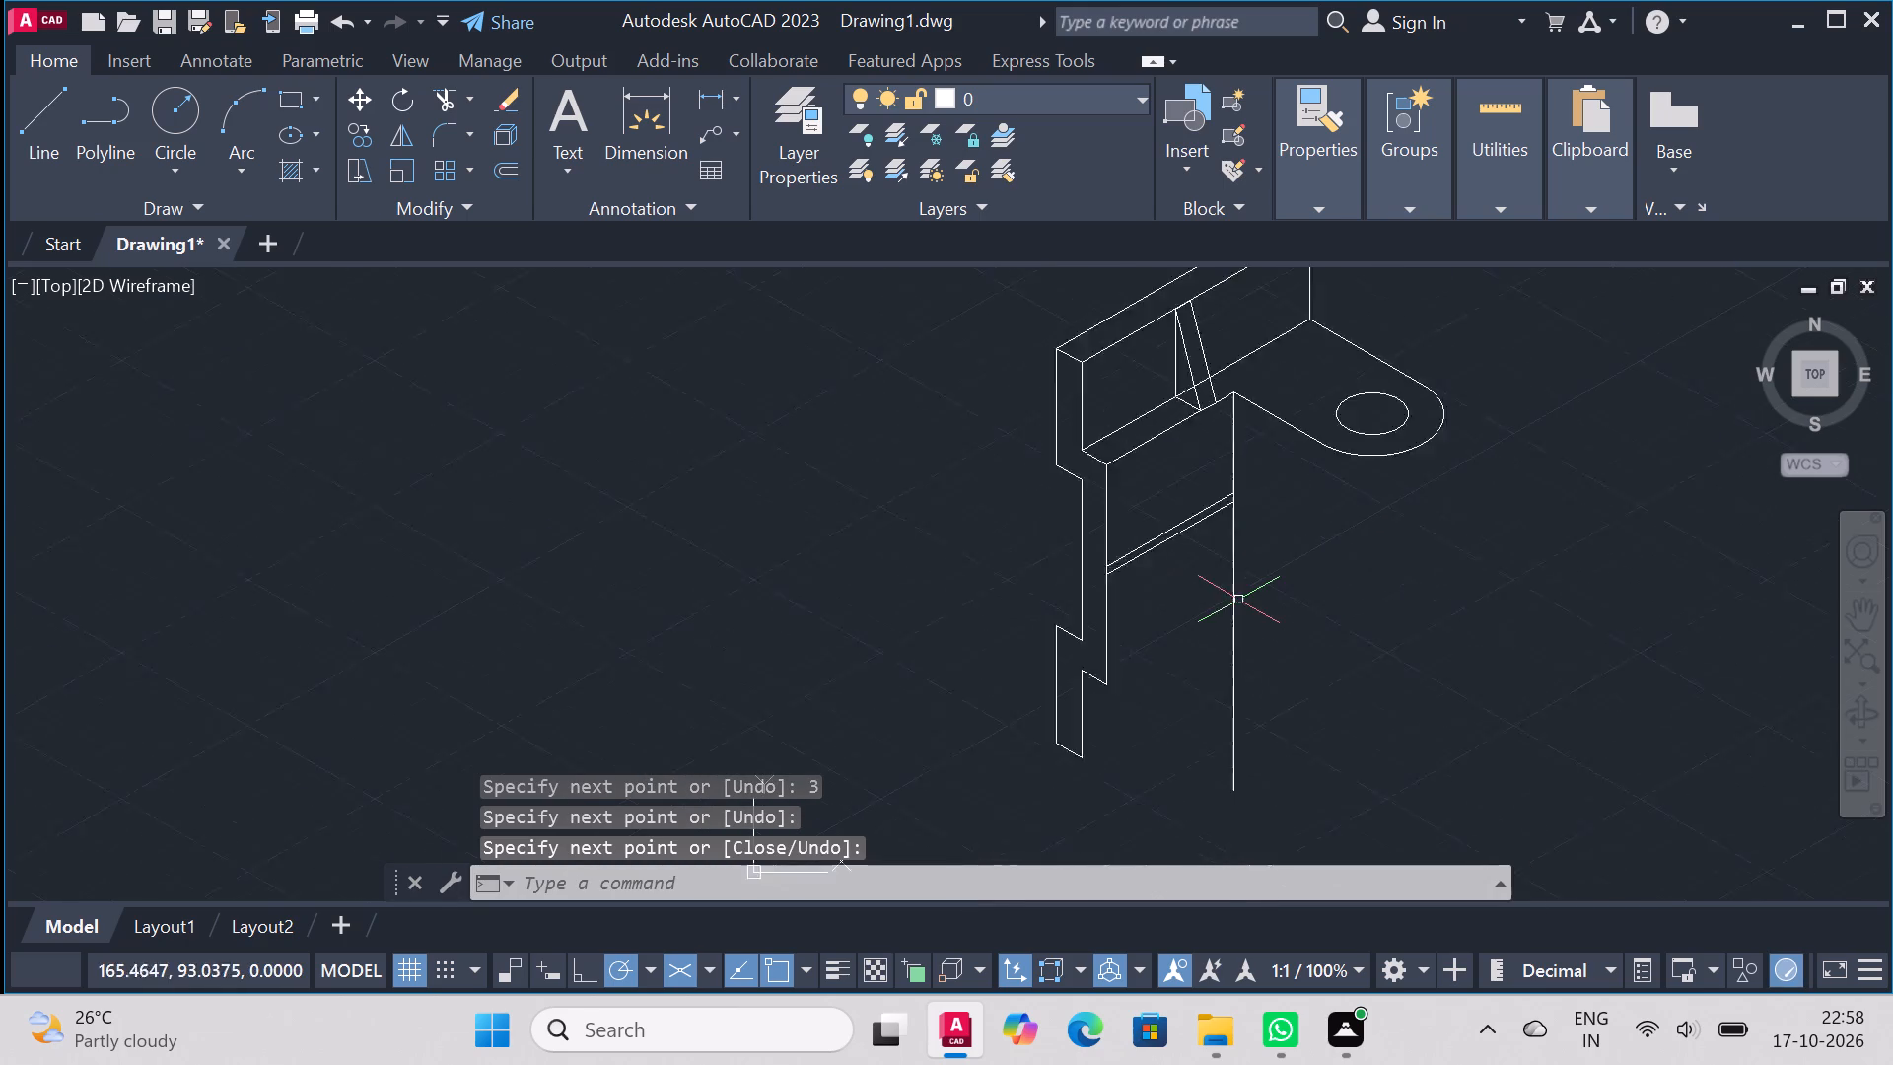
pyautogui.scroll(3, 1238, 600)
pyautogui.rightClick(1319, 492)
pyautogui.click(1436, 412)
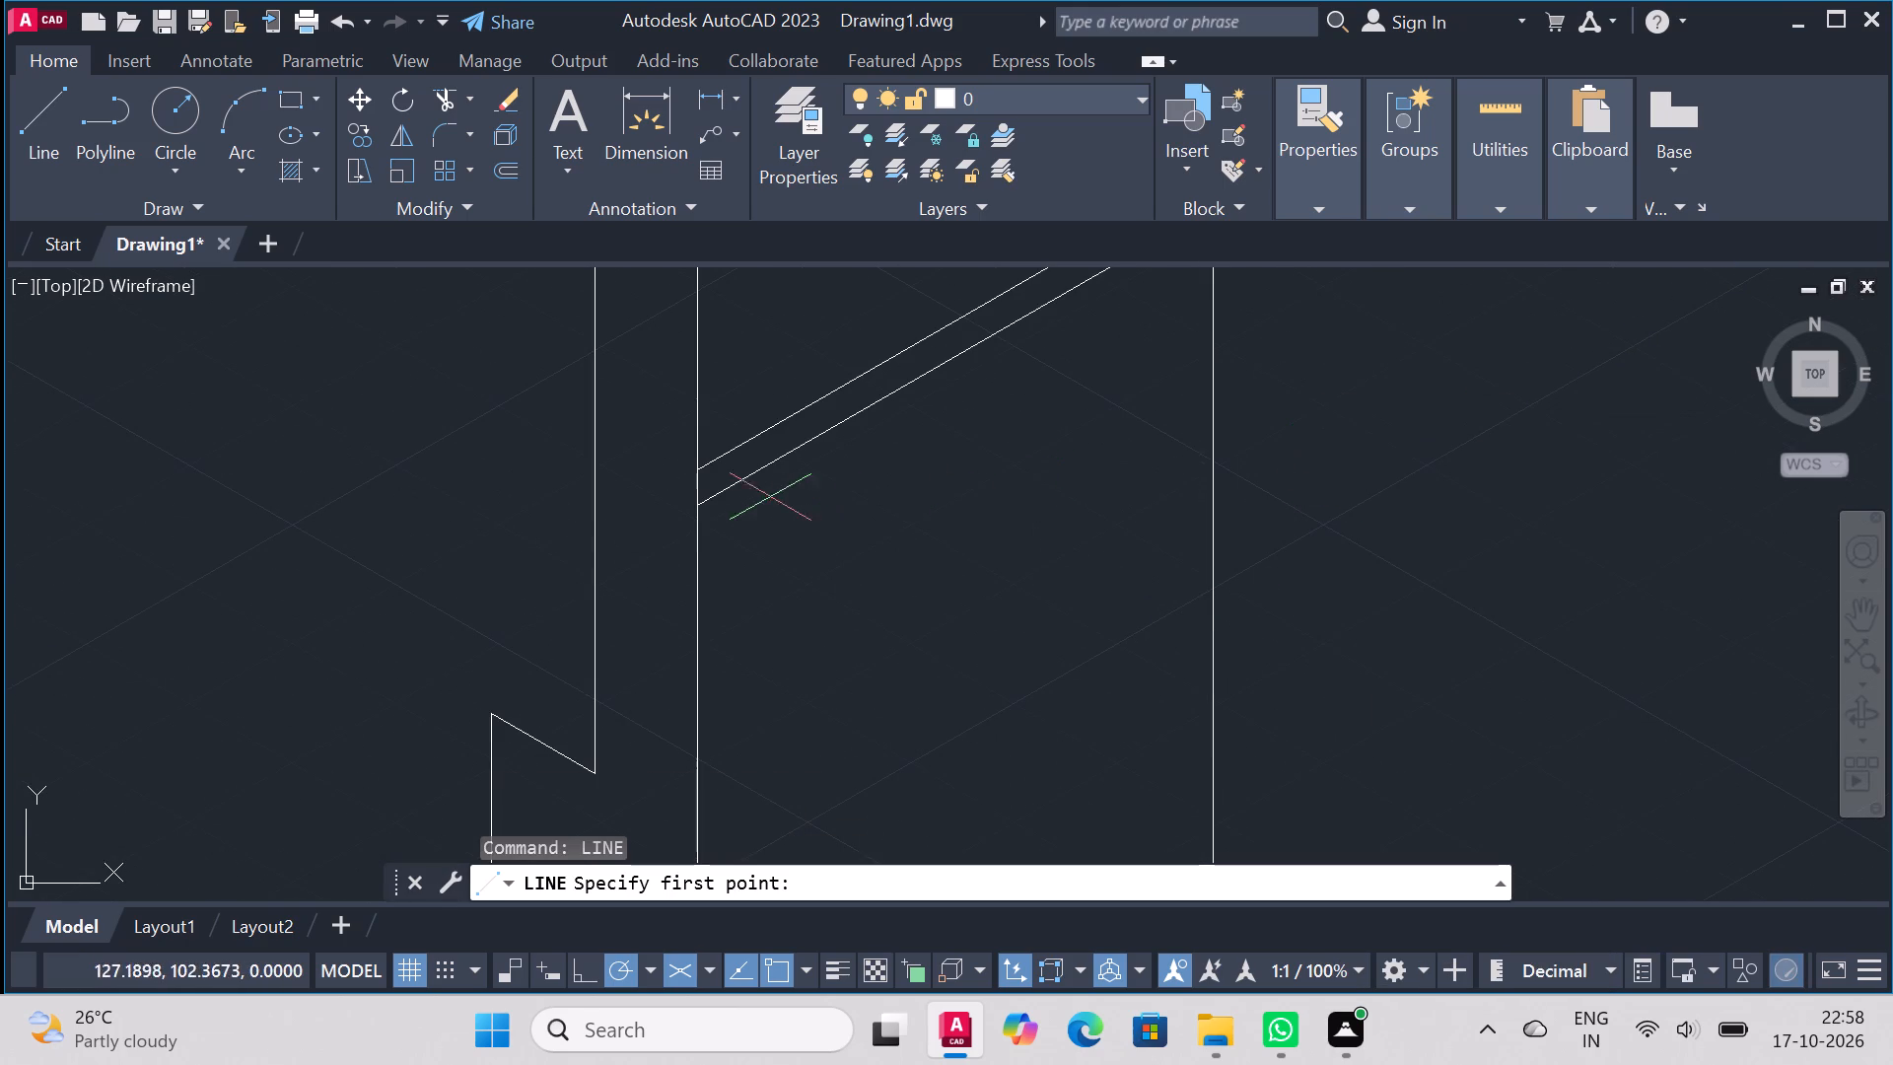
pyautogui.click(704, 502)
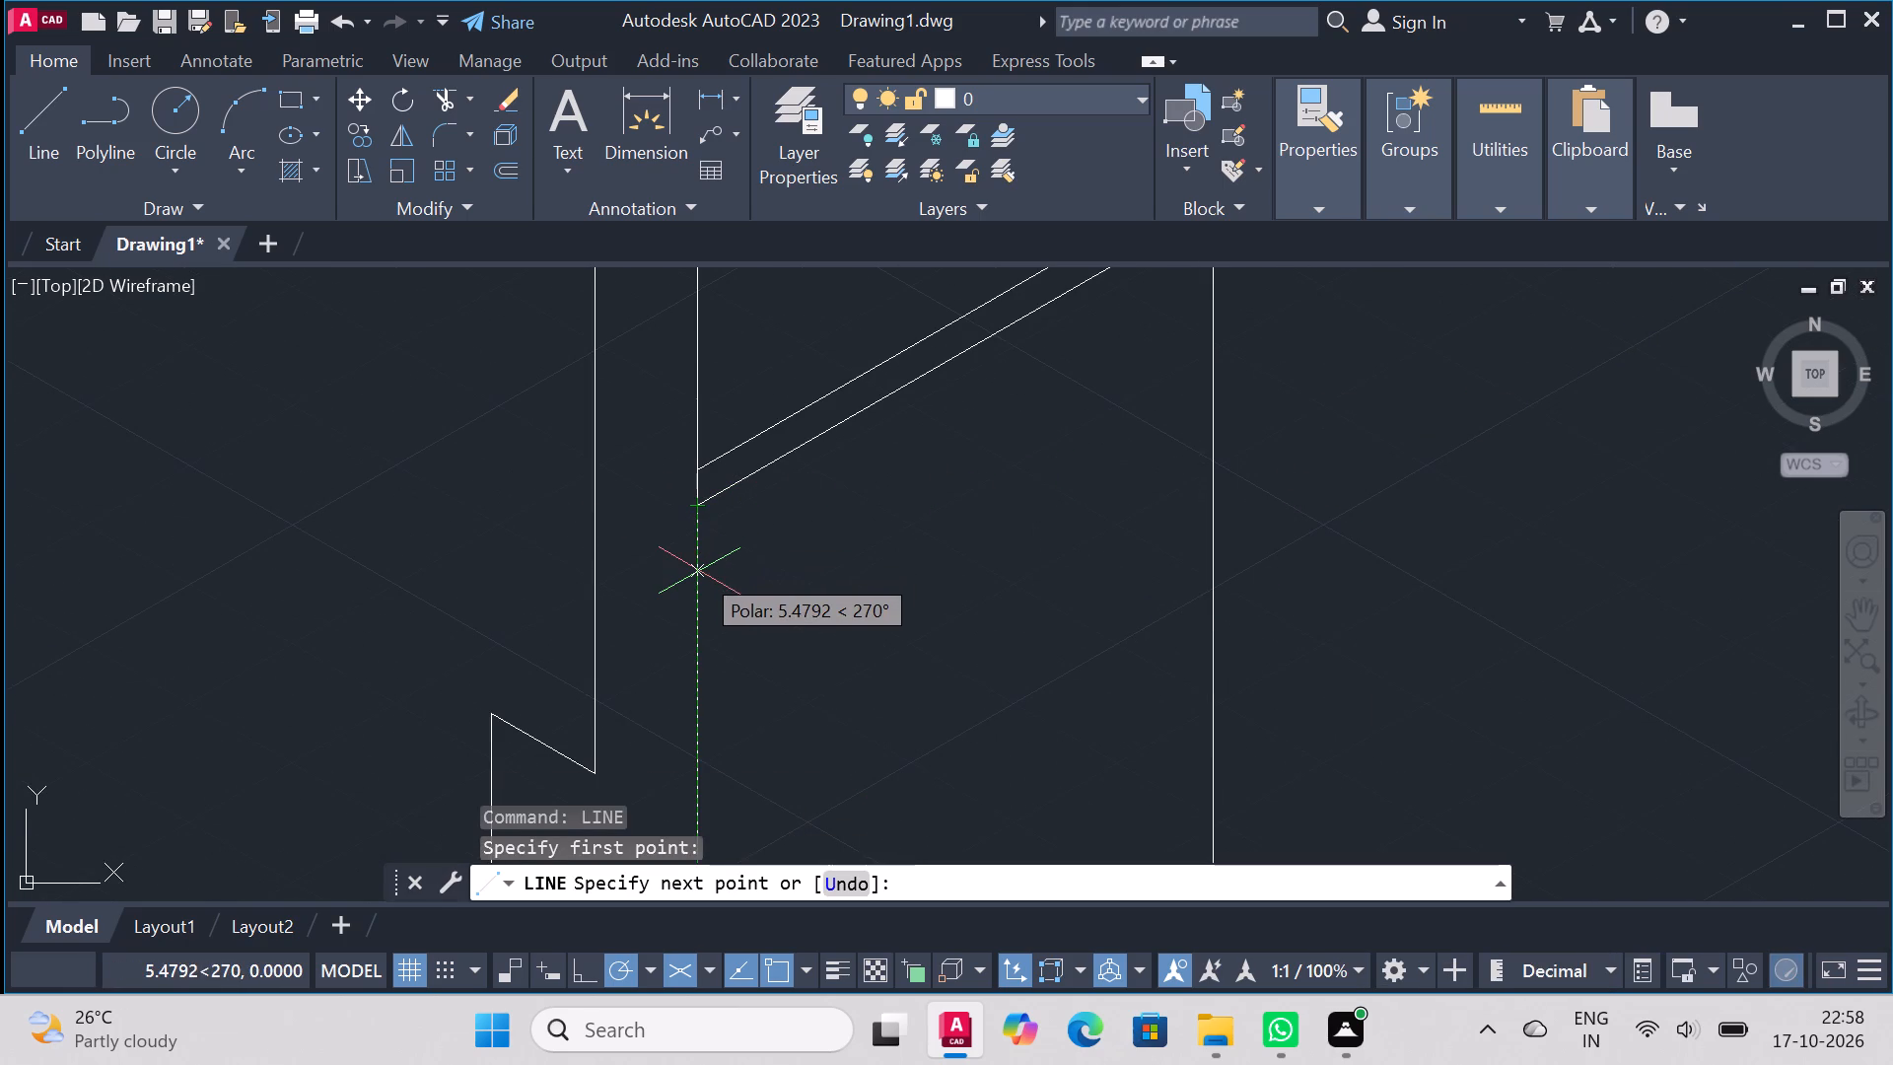
pyautogui.press('3')
pyautogui.press('Return')
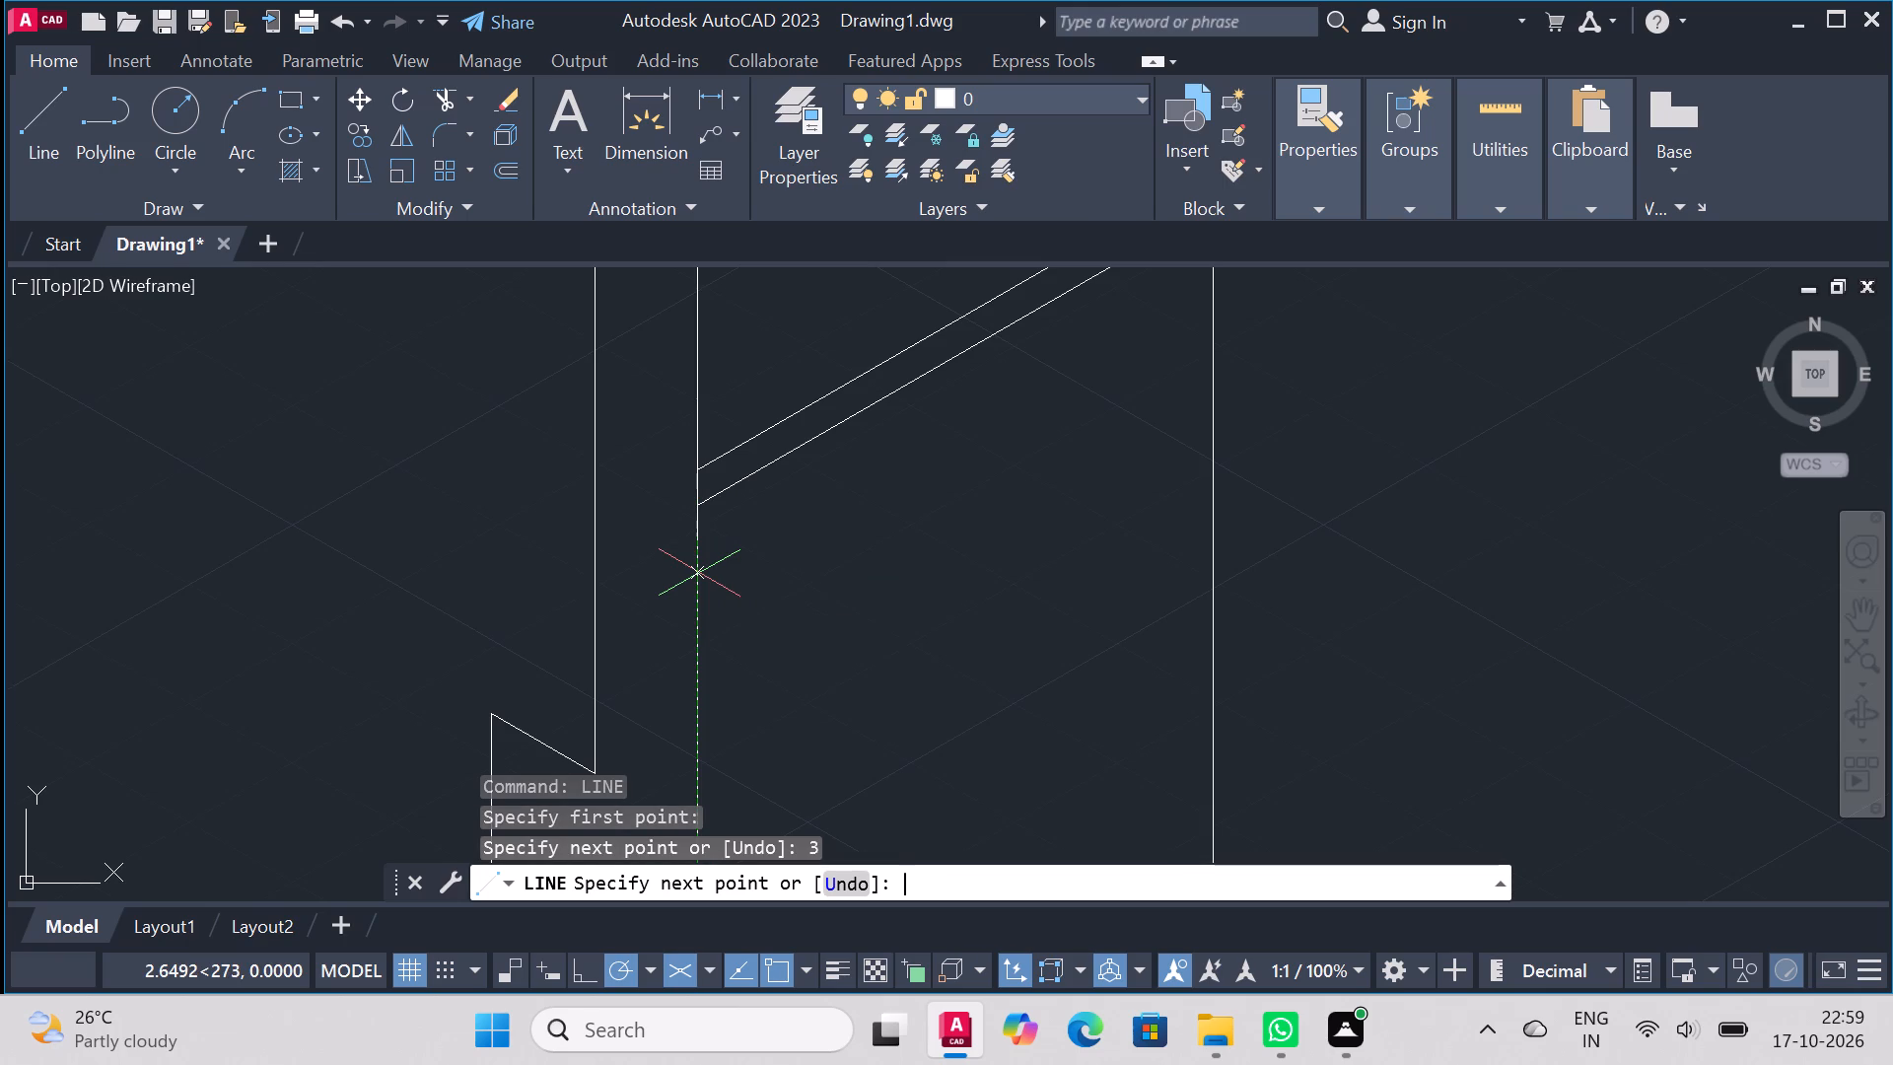
pyautogui.scroll(-3, 1203, 292)
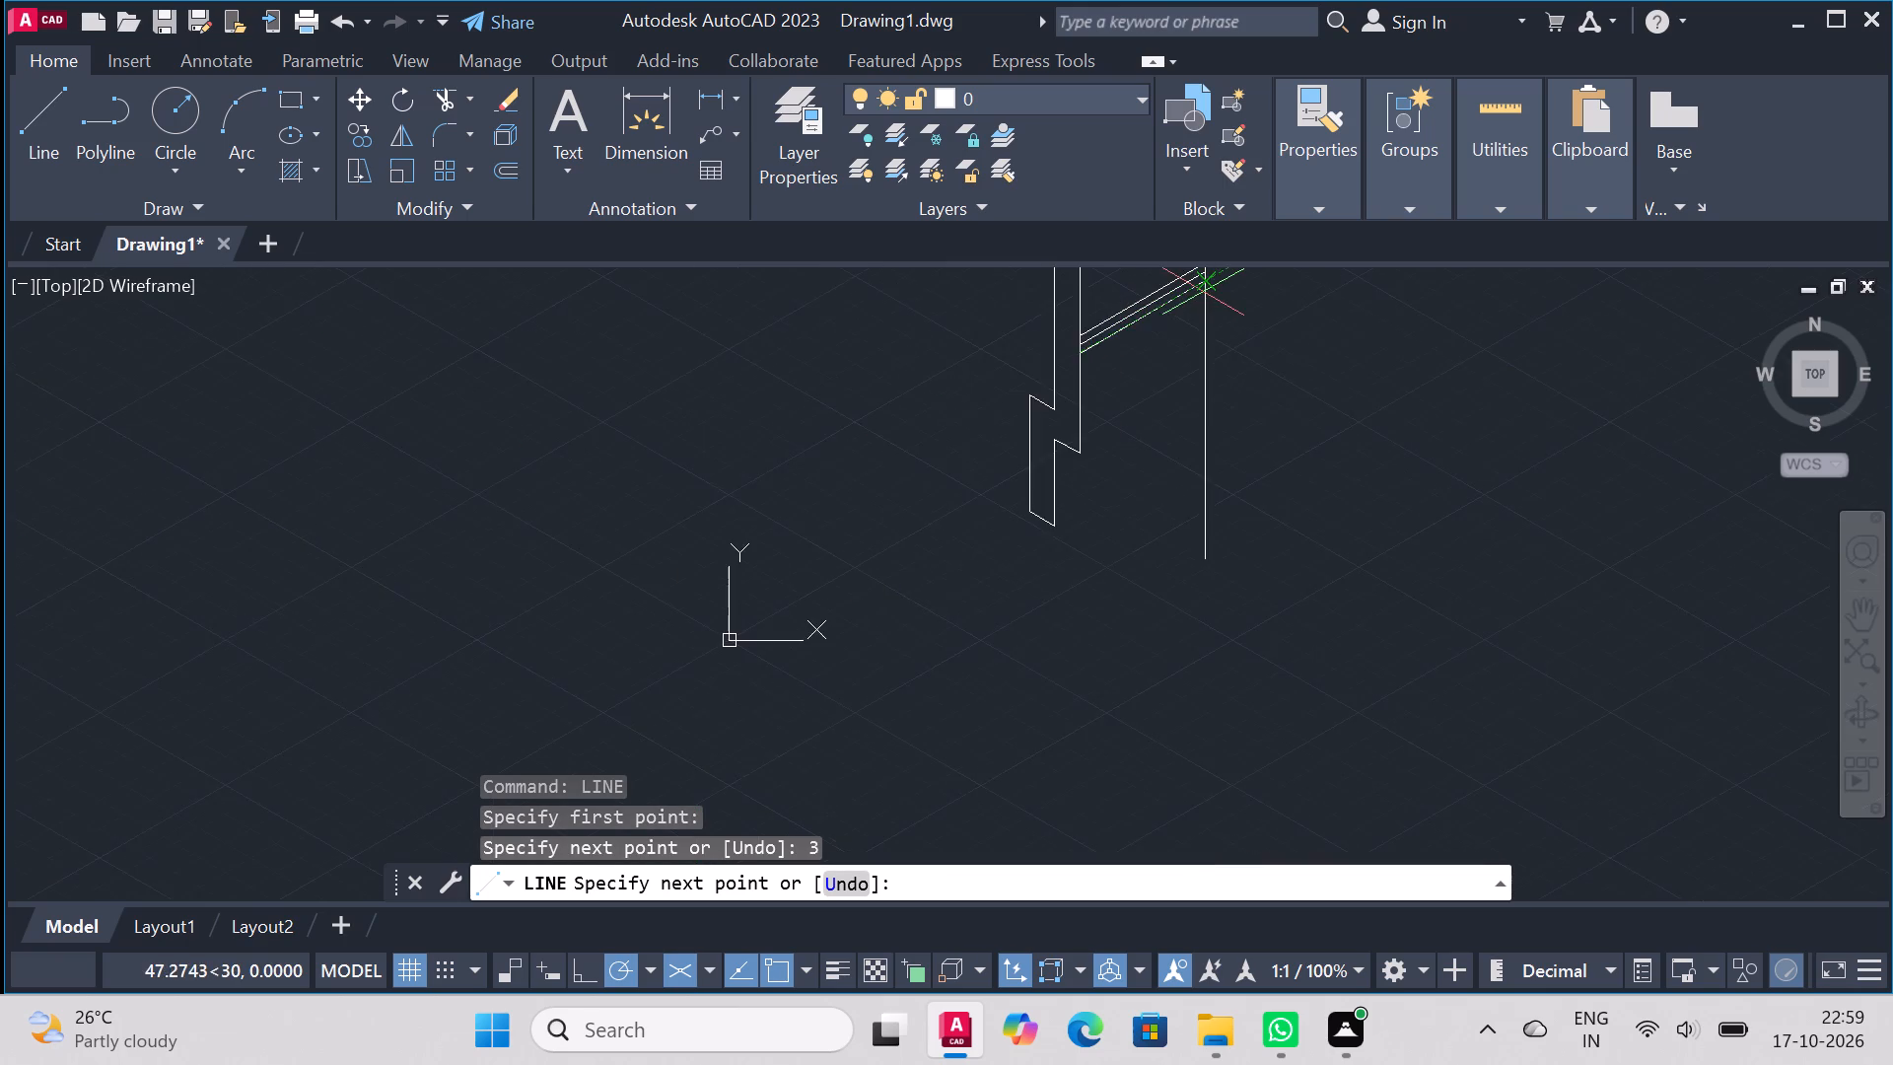
pyautogui.scroll(2, 1203, 292)
pyautogui.scroll(-2, 1246, 408)
pyautogui.scroll(2, 1241, 340)
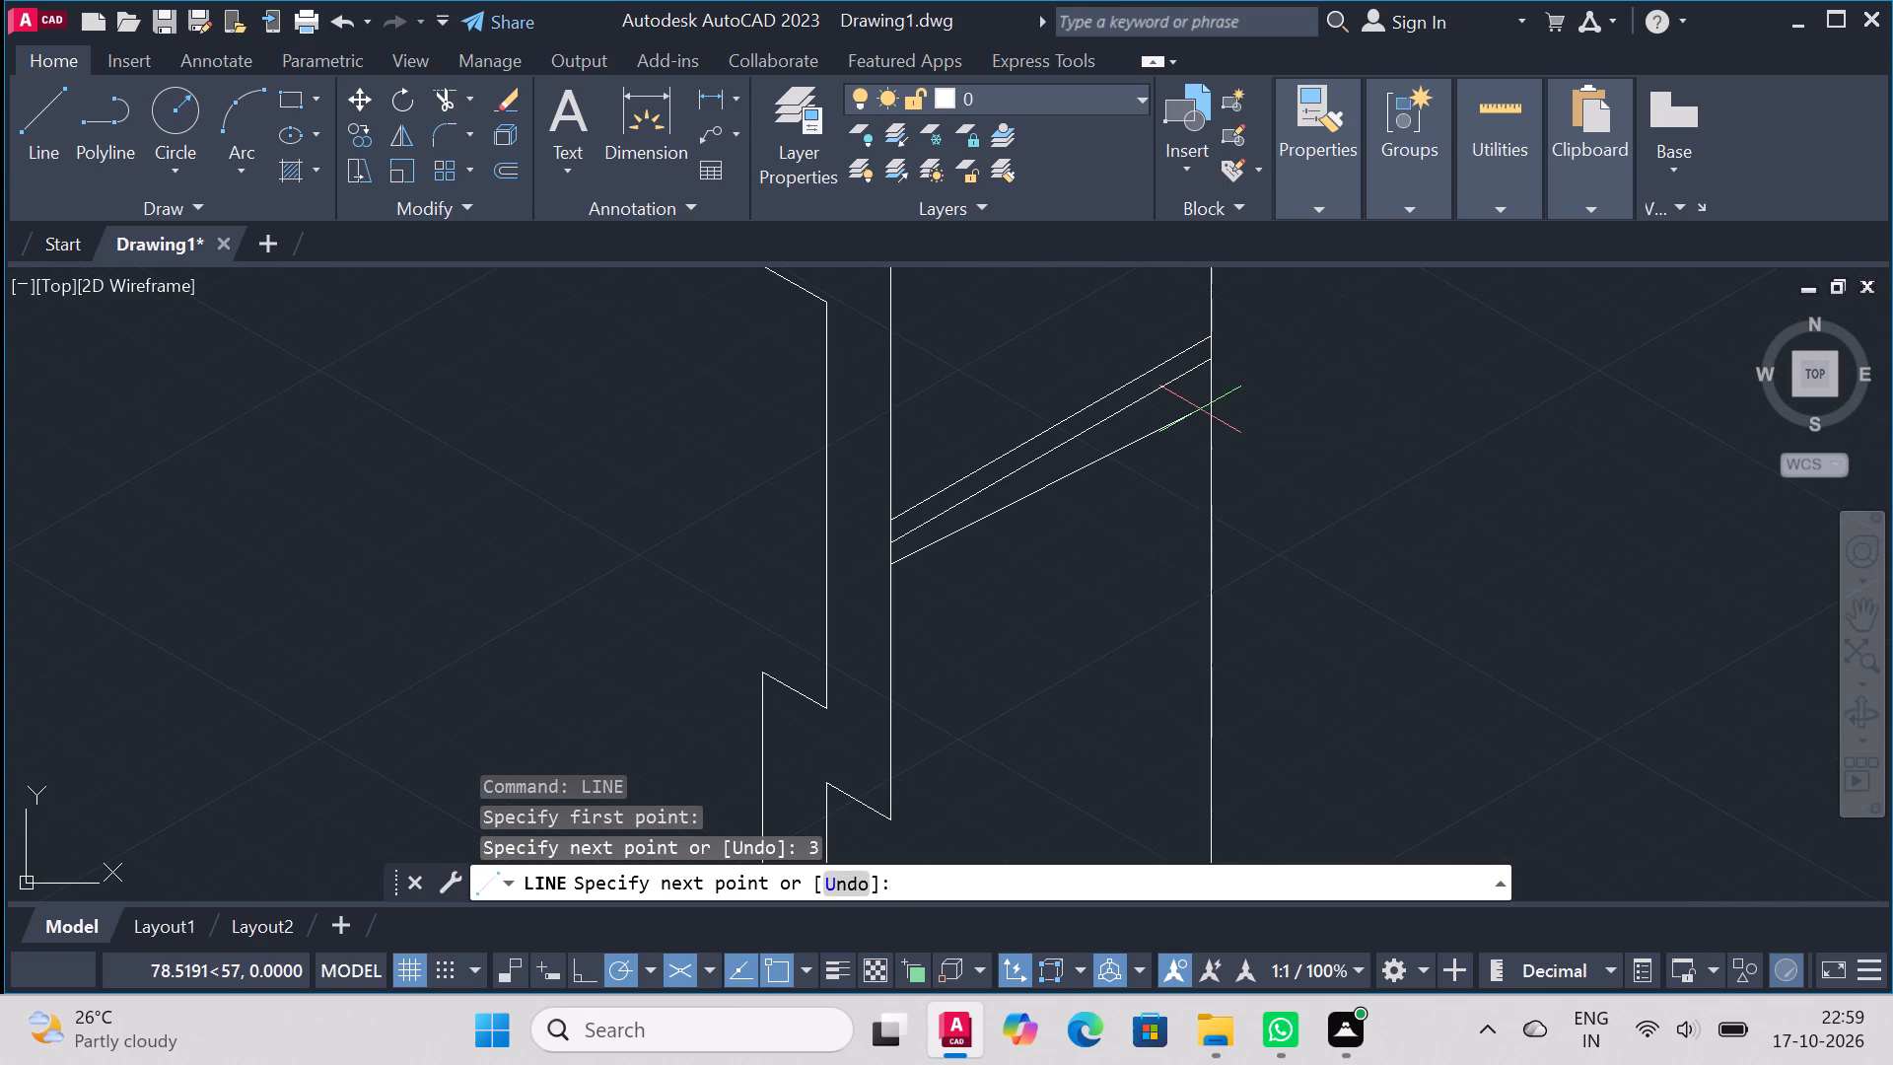
pyautogui.click(1211, 387)
pyautogui.rightClick(1211, 387)
pyautogui.click(1281, 400)
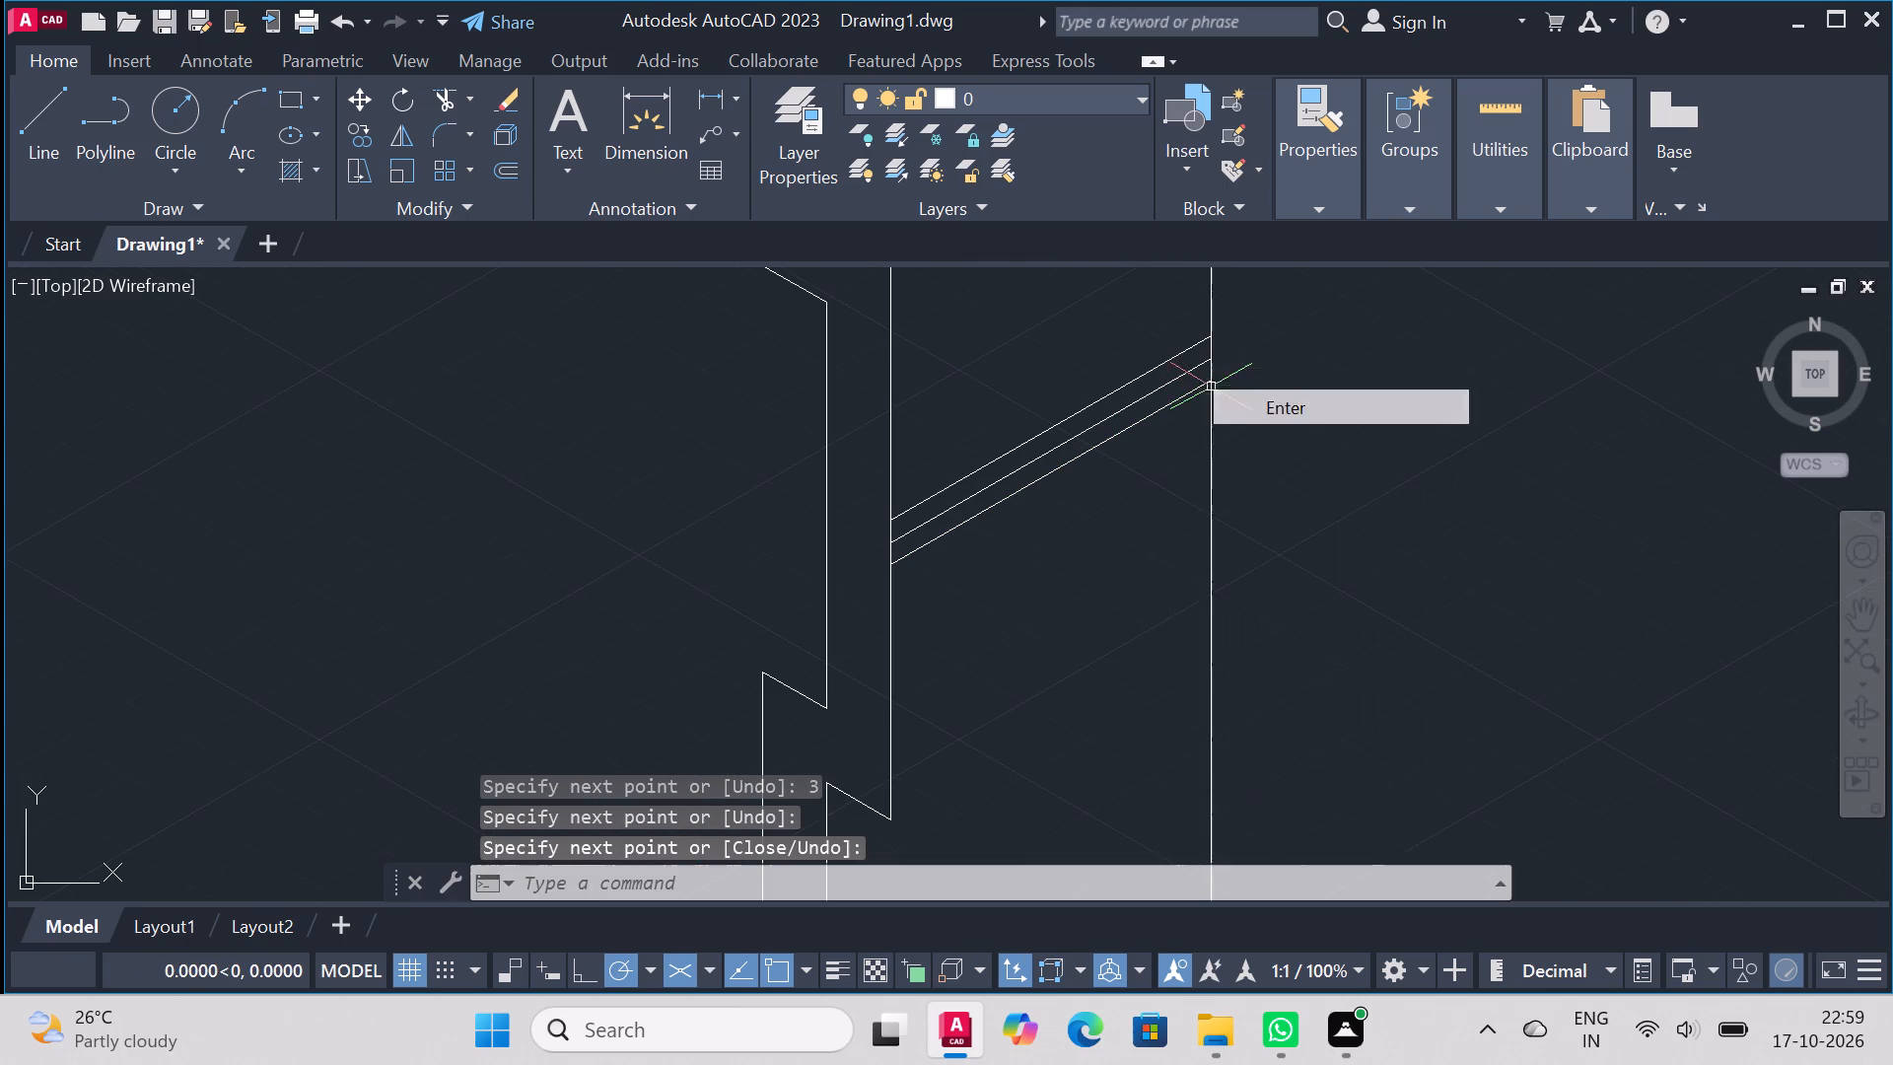
# Trim away the middle of the three 30° lines and the short segments on the front edge between the outer two.
pyautogui.click(452, 103)
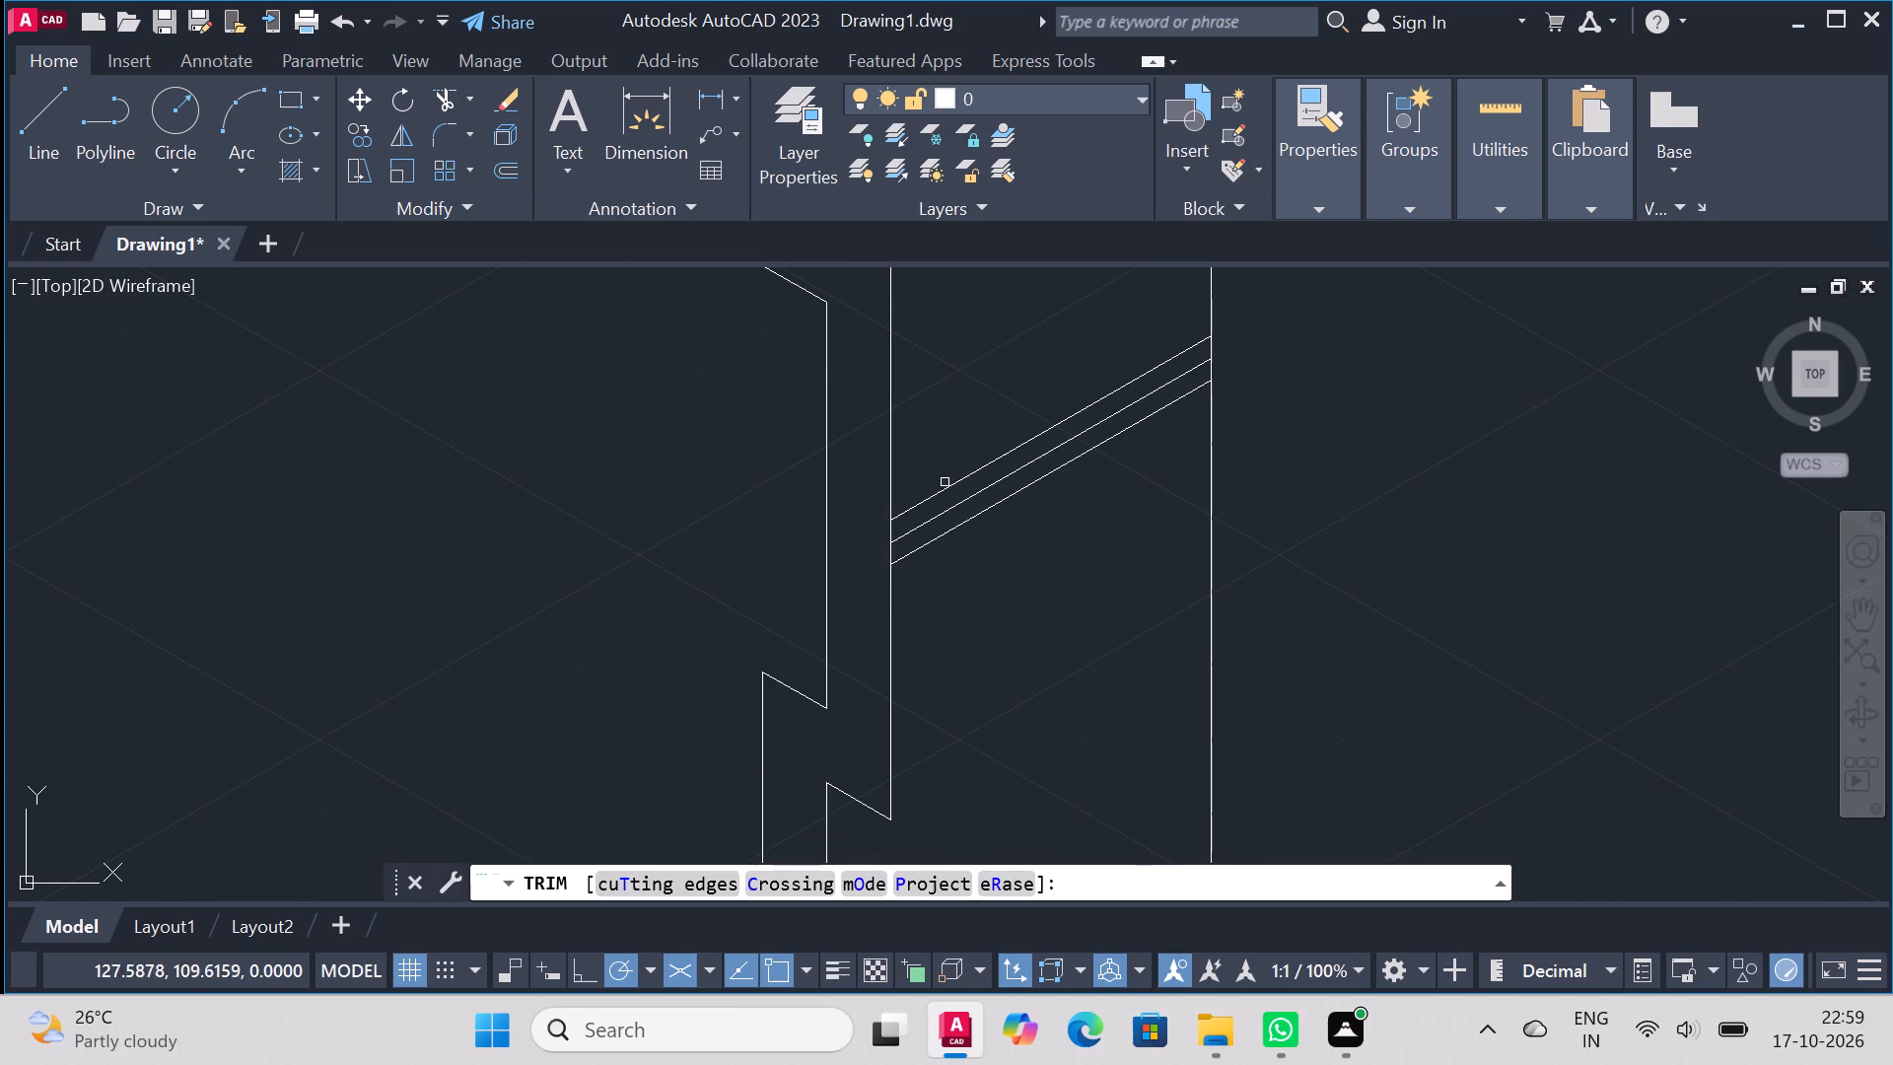
pyautogui.click(996, 480)
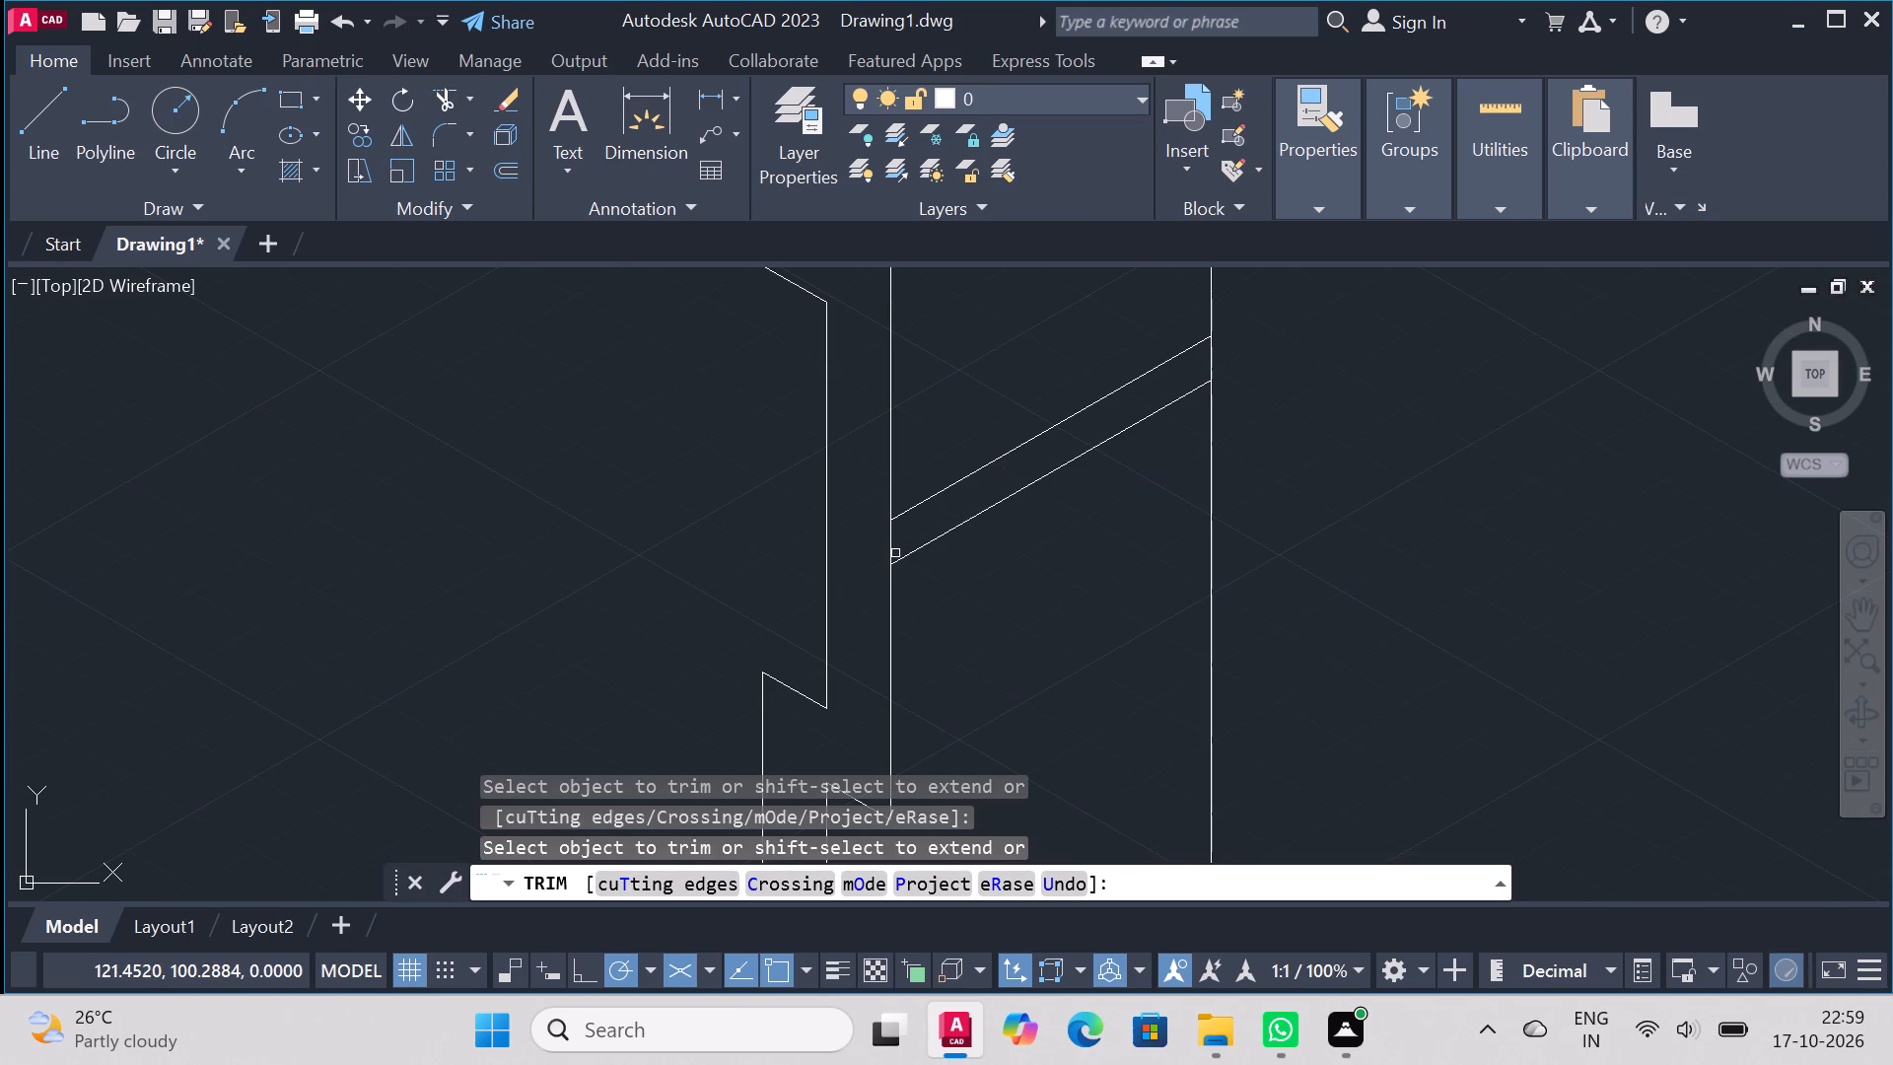
pyautogui.click(891, 552)
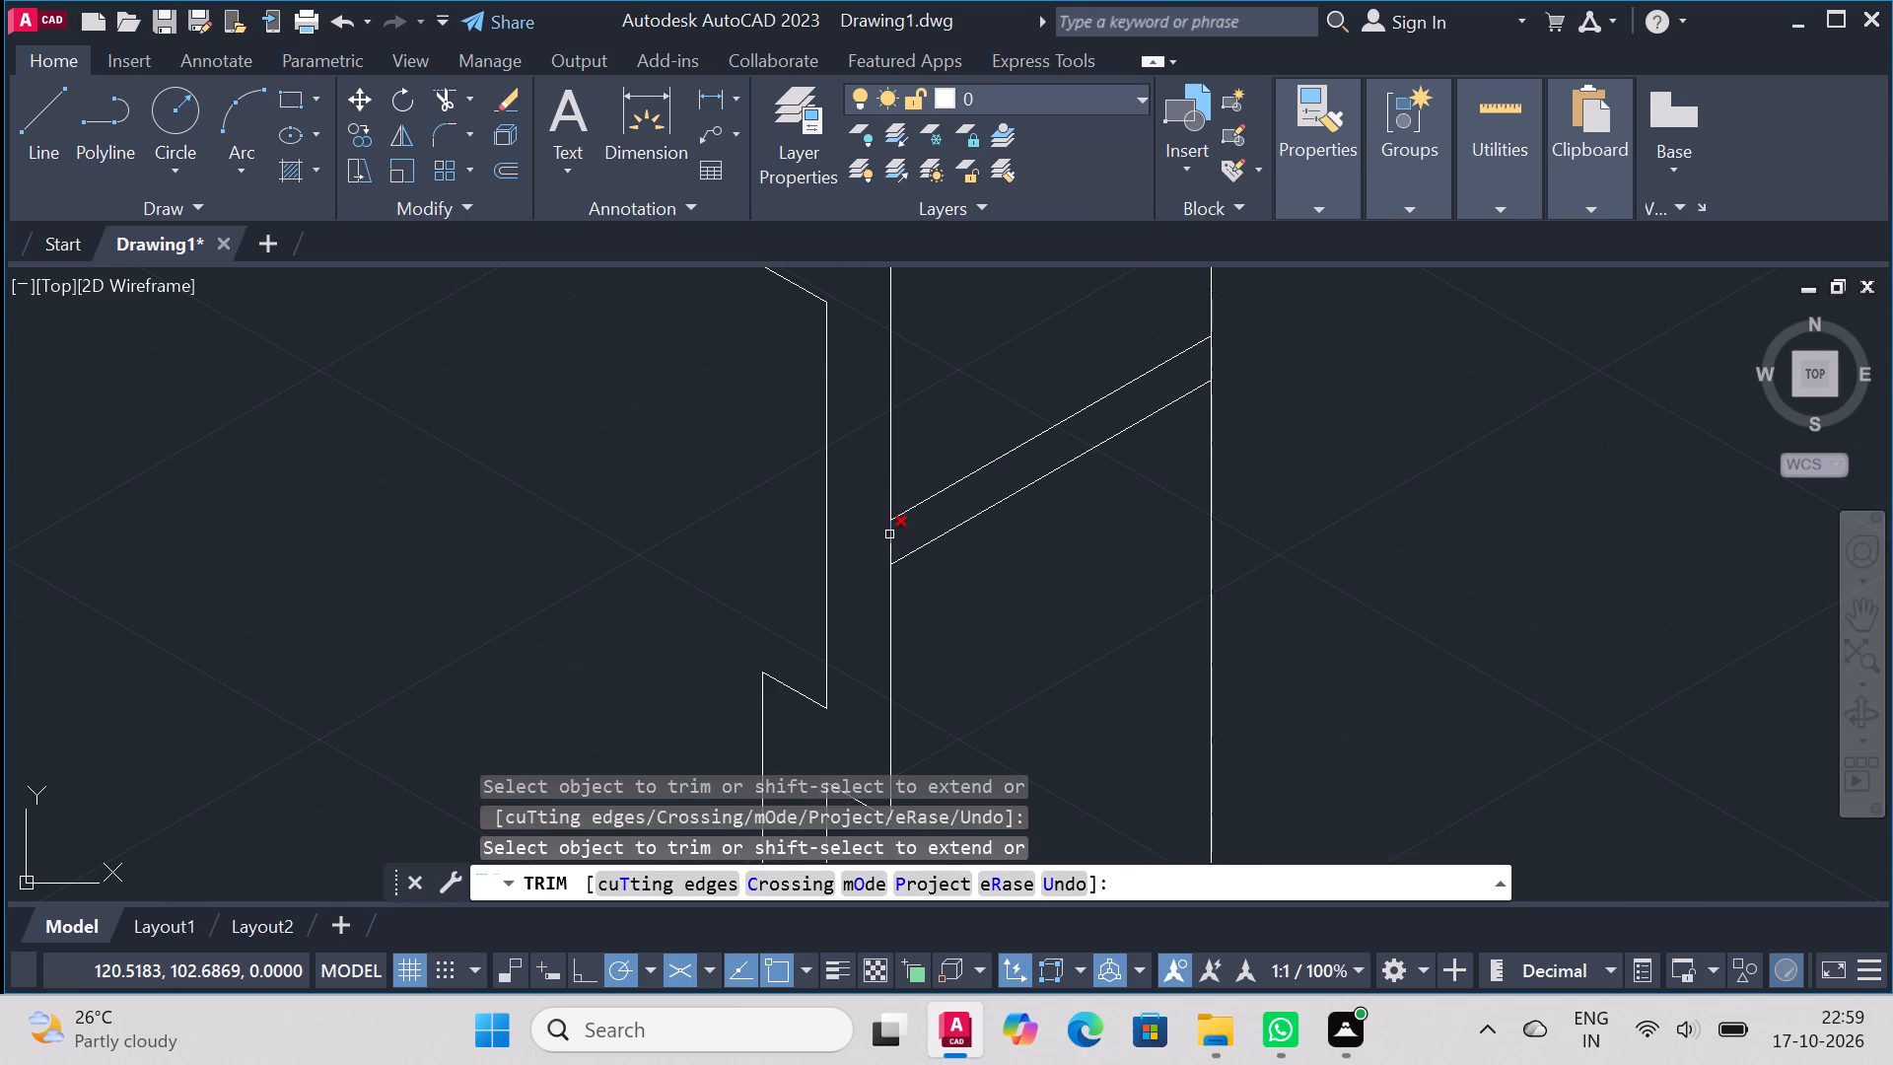
pyautogui.click(889, 534)
# Draw a 75-unit vertical line straight down from the centre of the plate's hole.
pyautogui.scroll(-2, 1307, 420)
pyautogui.scroll(1, 1421, 411)
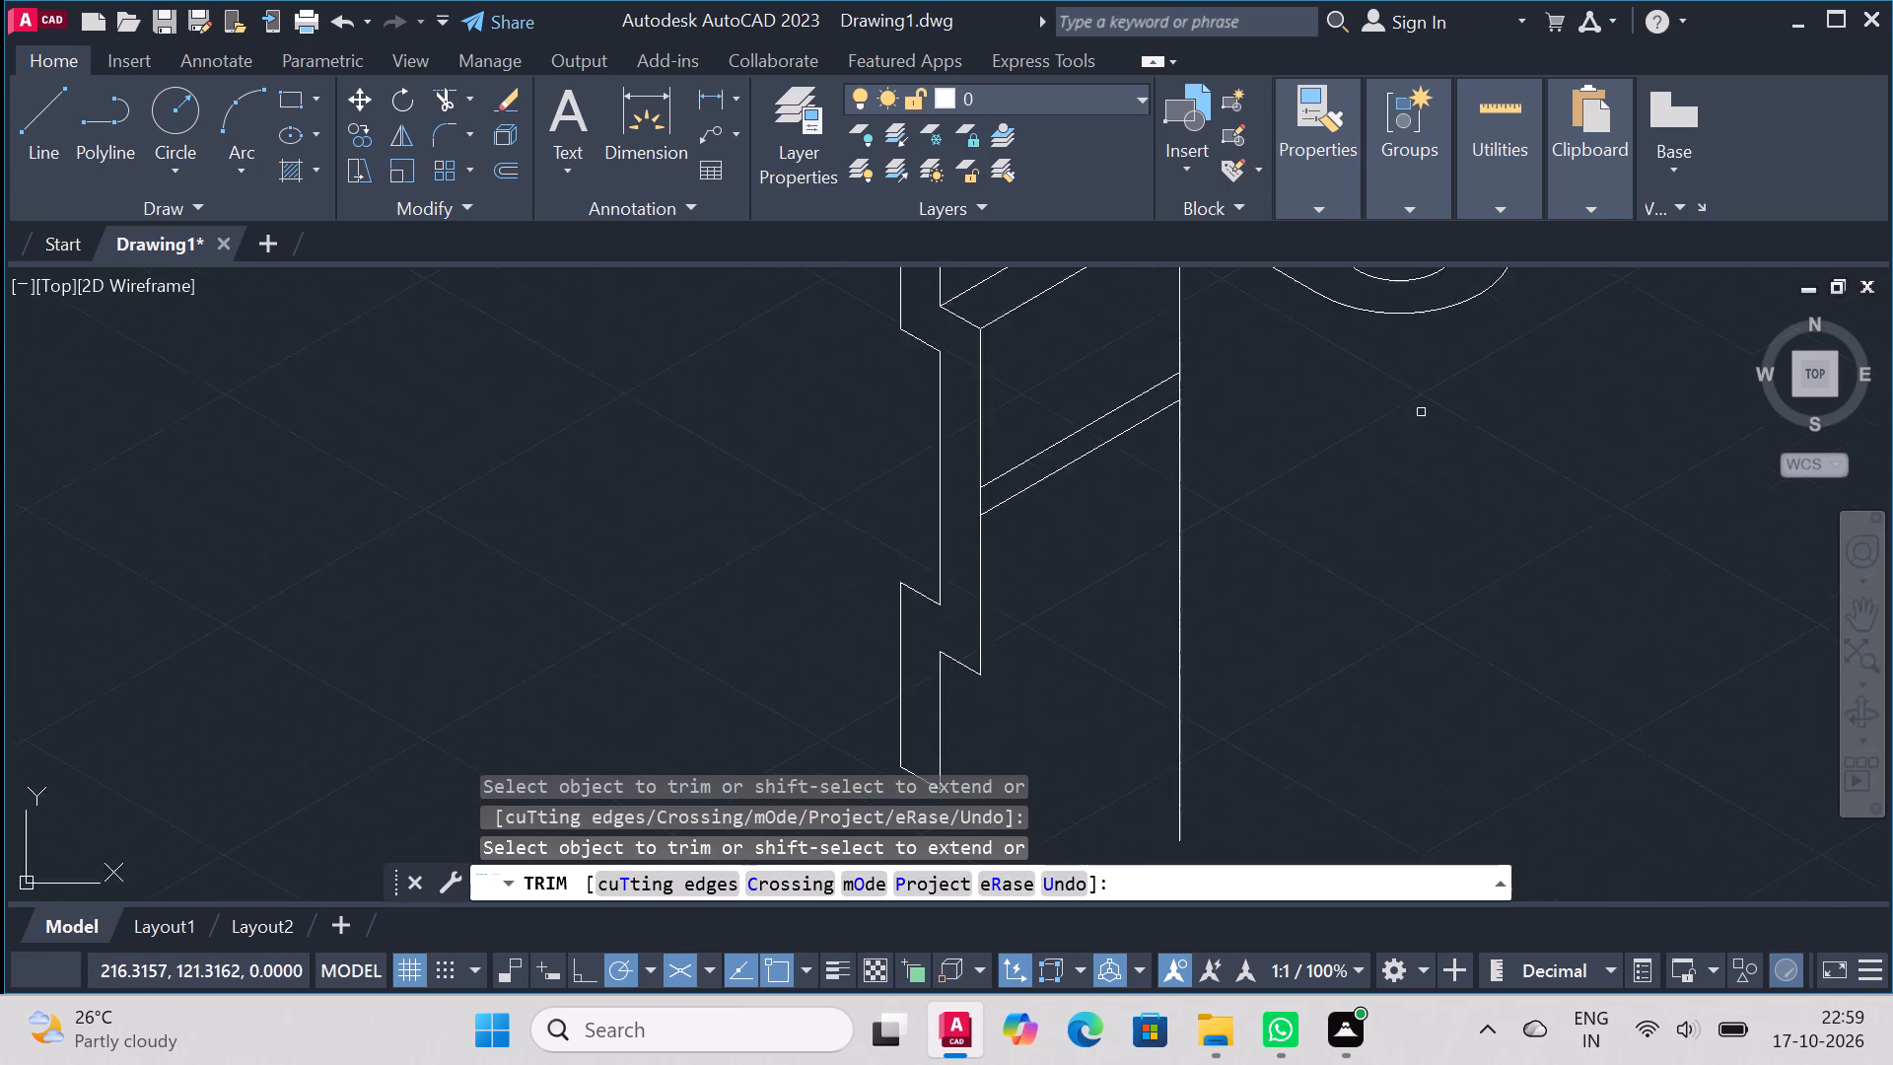
pyautogui.scroll(-2, 1421, 414)
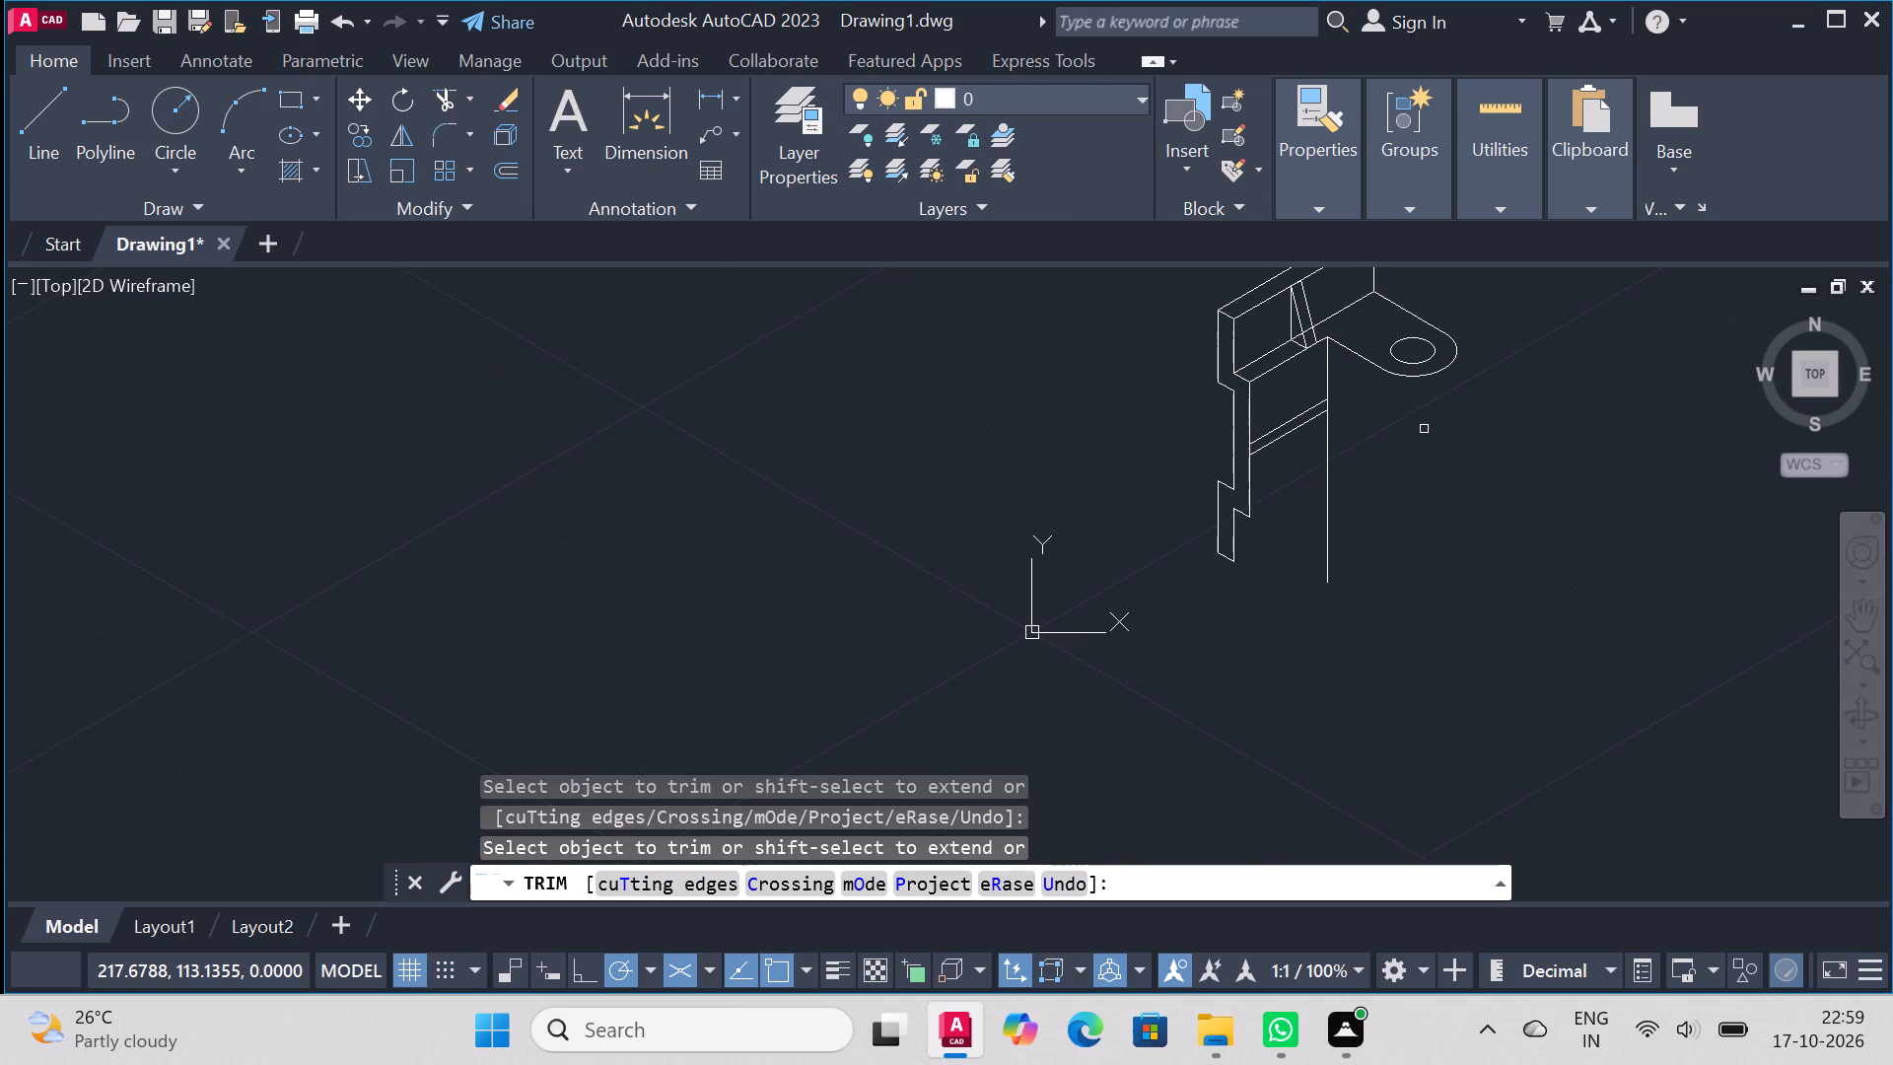
pyautogui.click(63, 124)
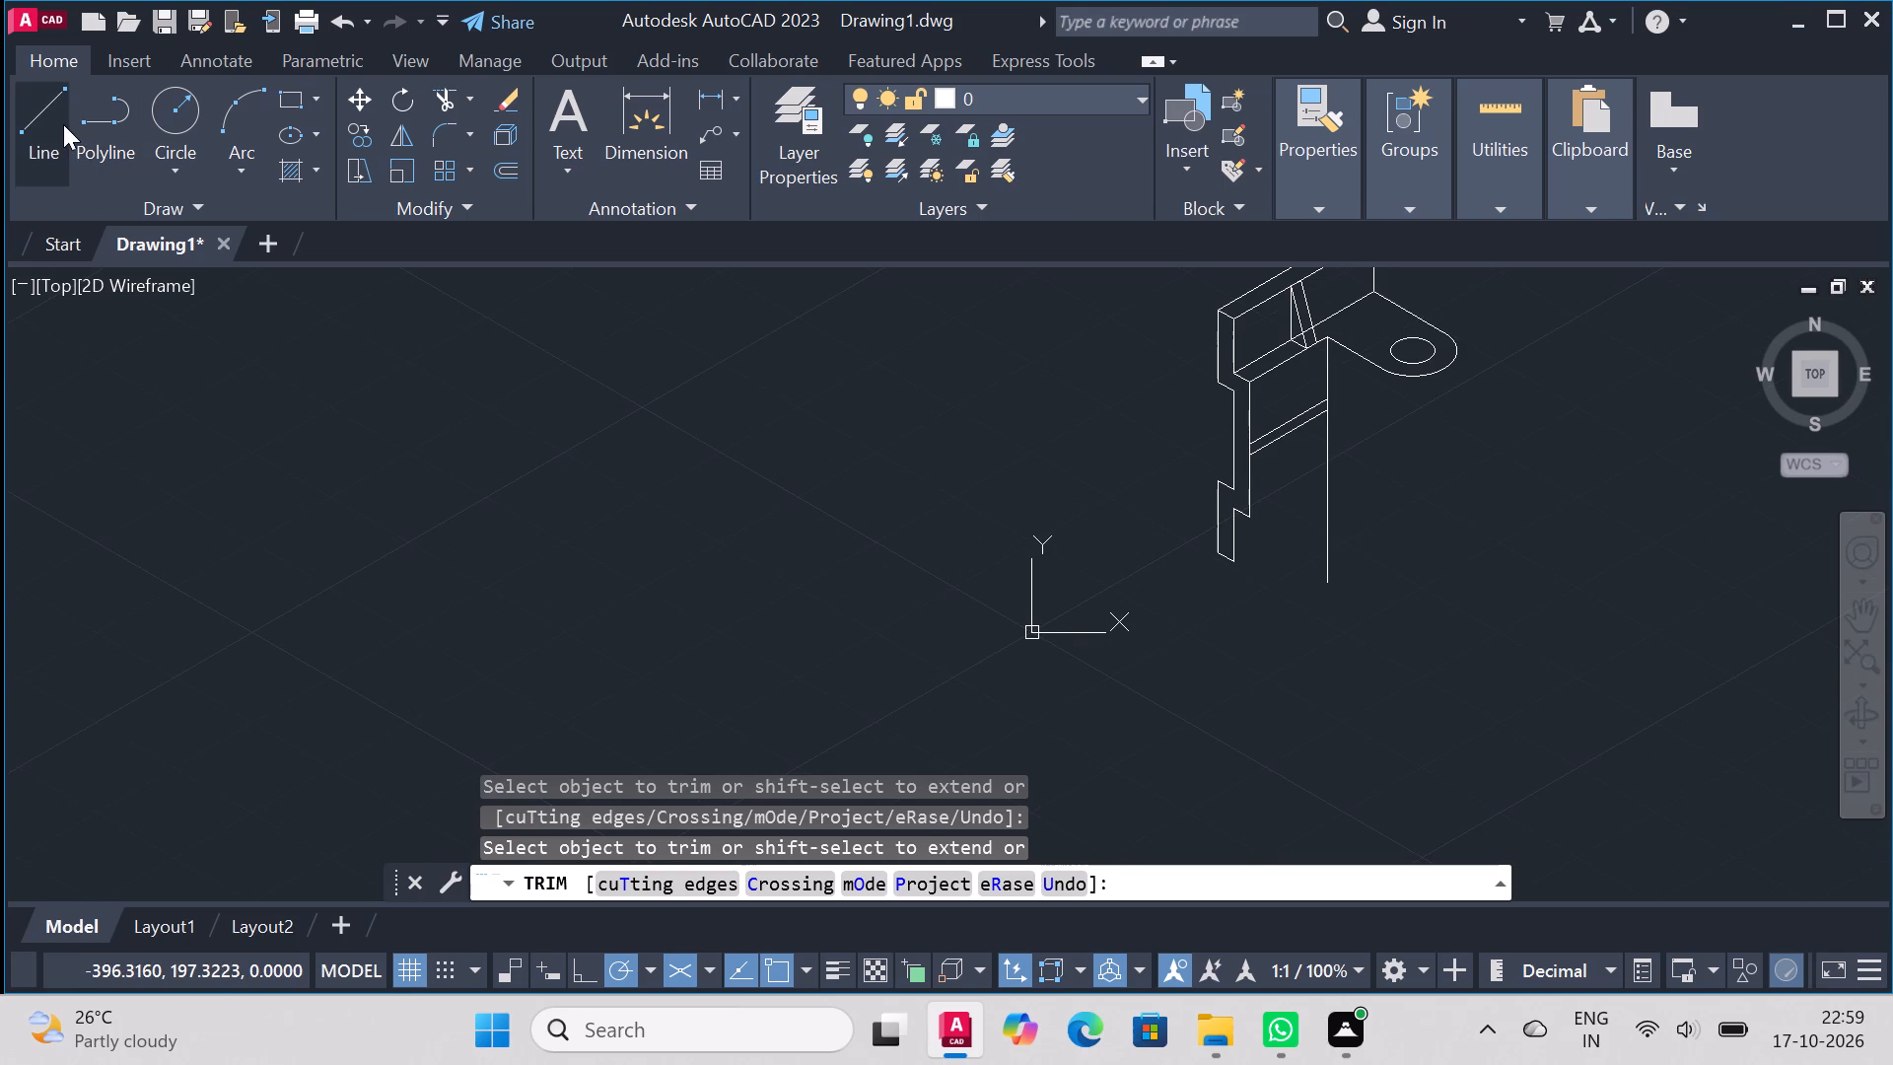
pyautogui.scroll(2, 1475, 358)
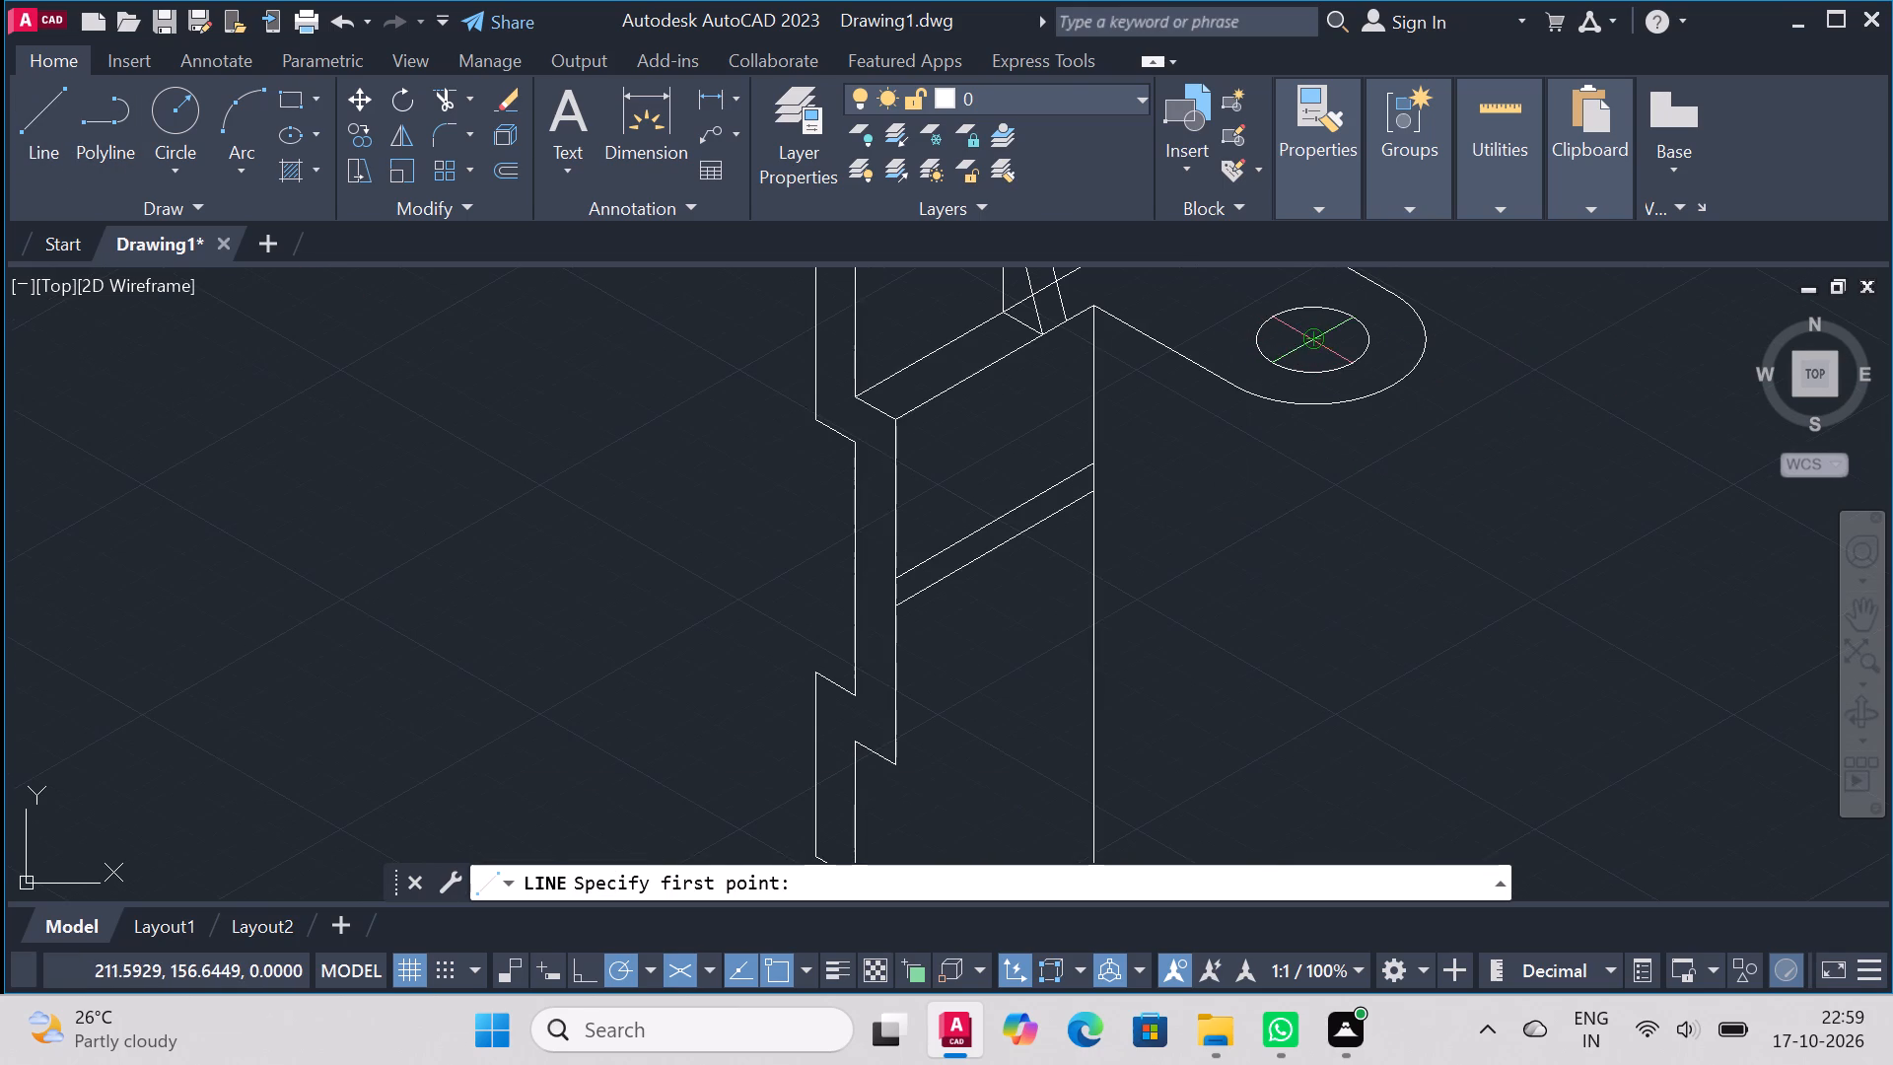
pyautogui.click(1313, 338)
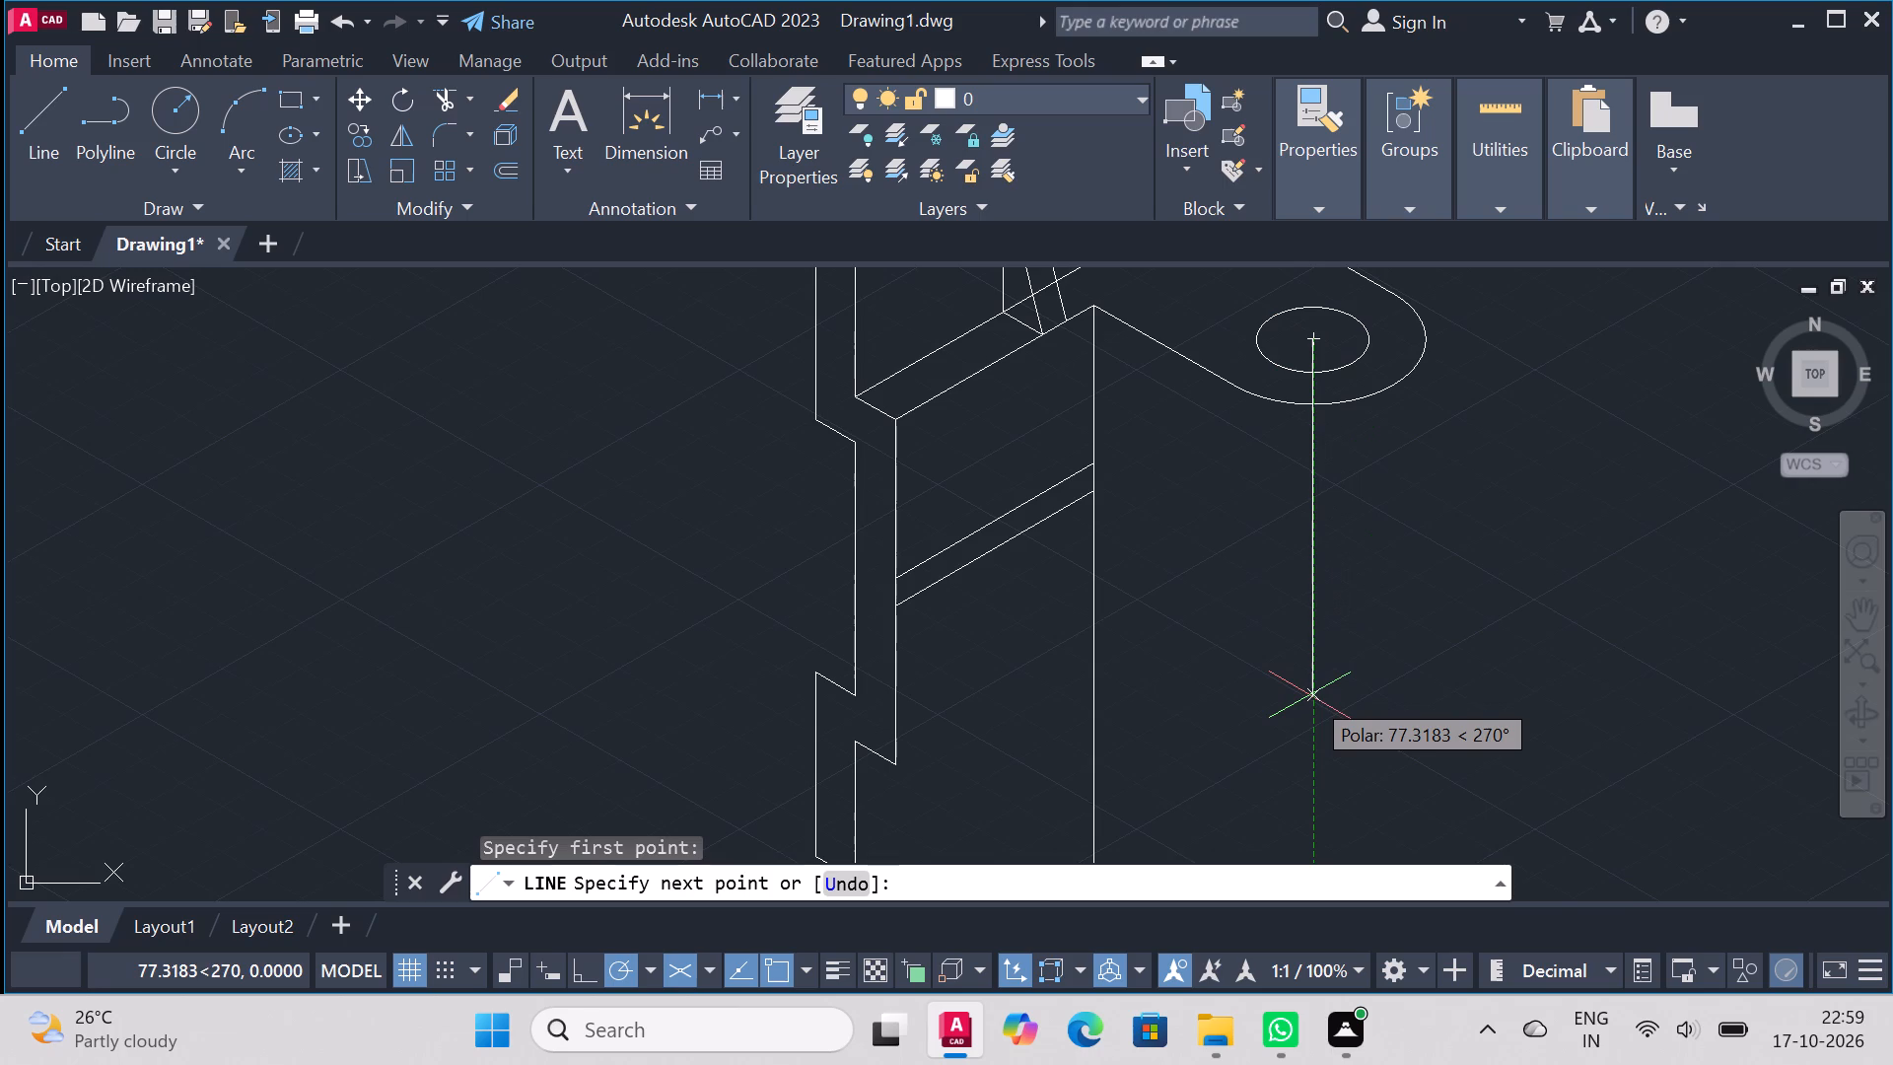
pyautogui.write('75')
pyautogui.press('Return')
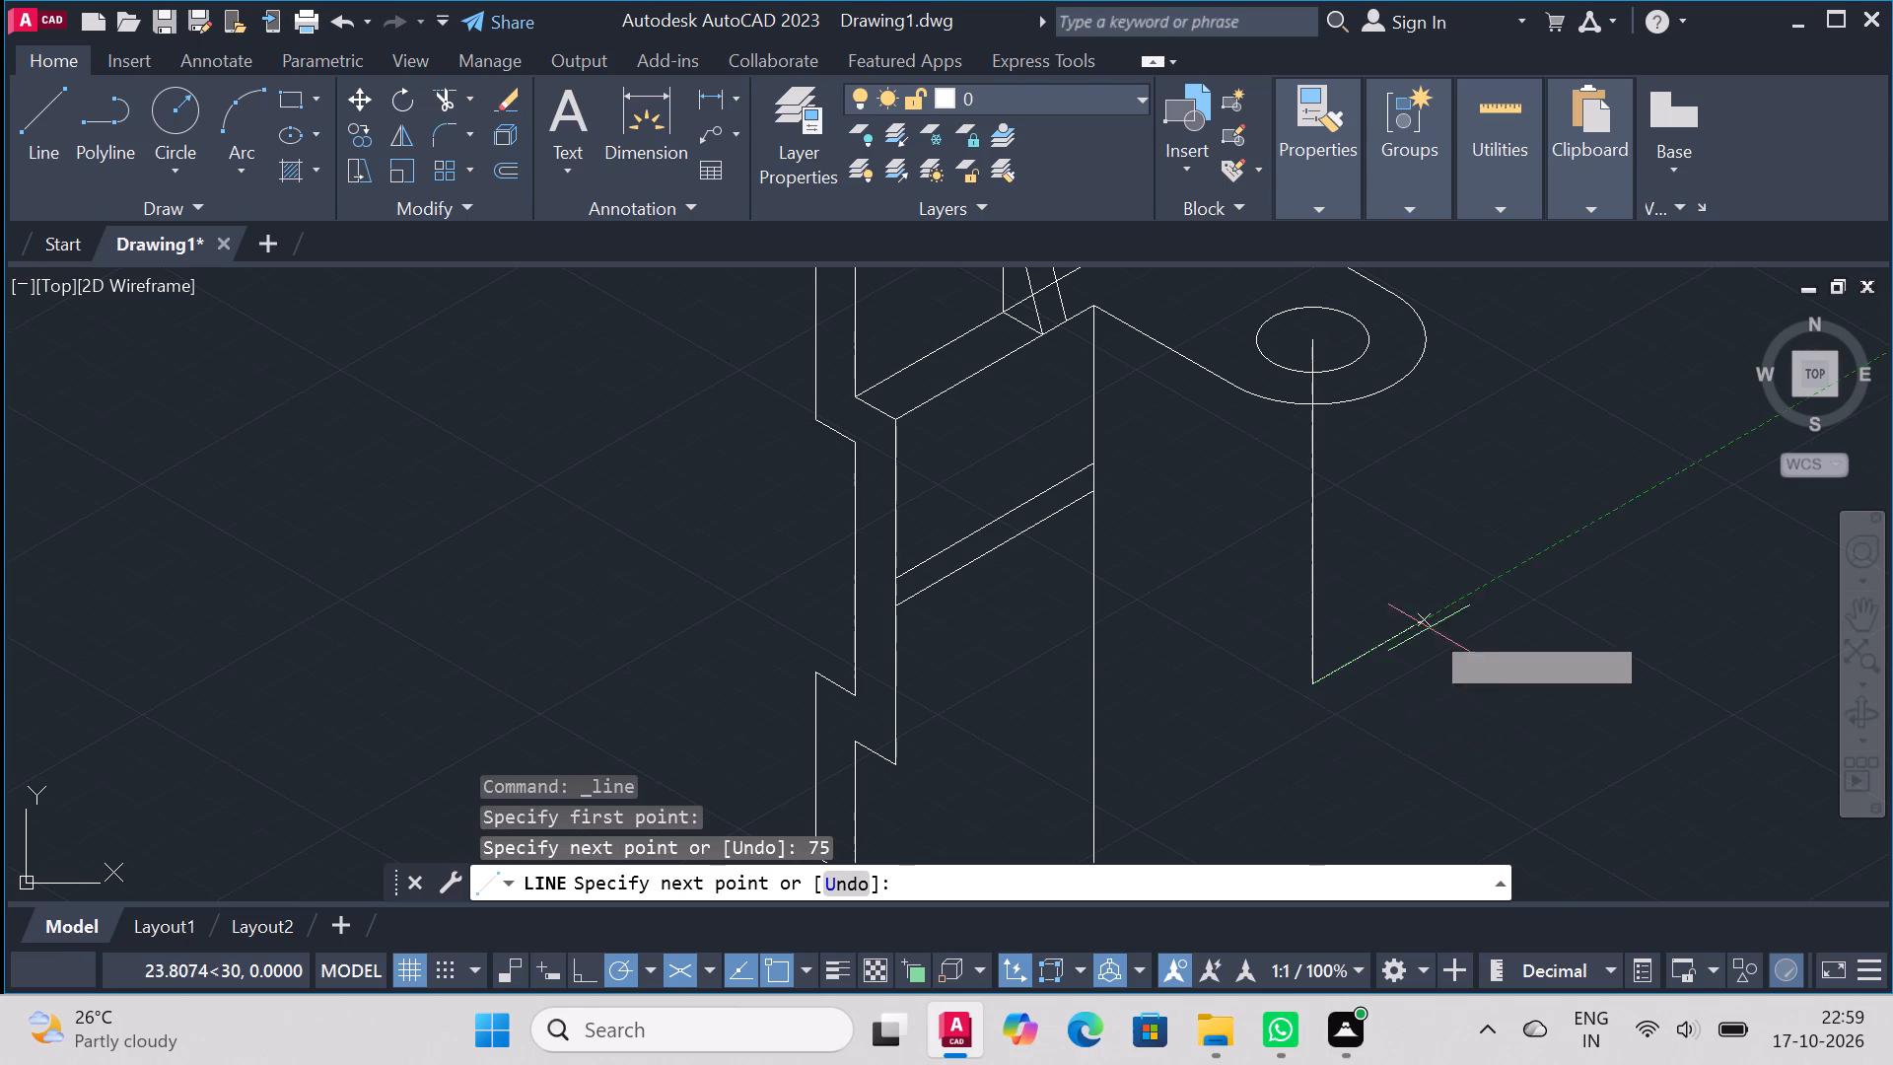
pyautogui.scroll(-3, 1436, 626)
pyautogui.scroll(2, 1413, 720)
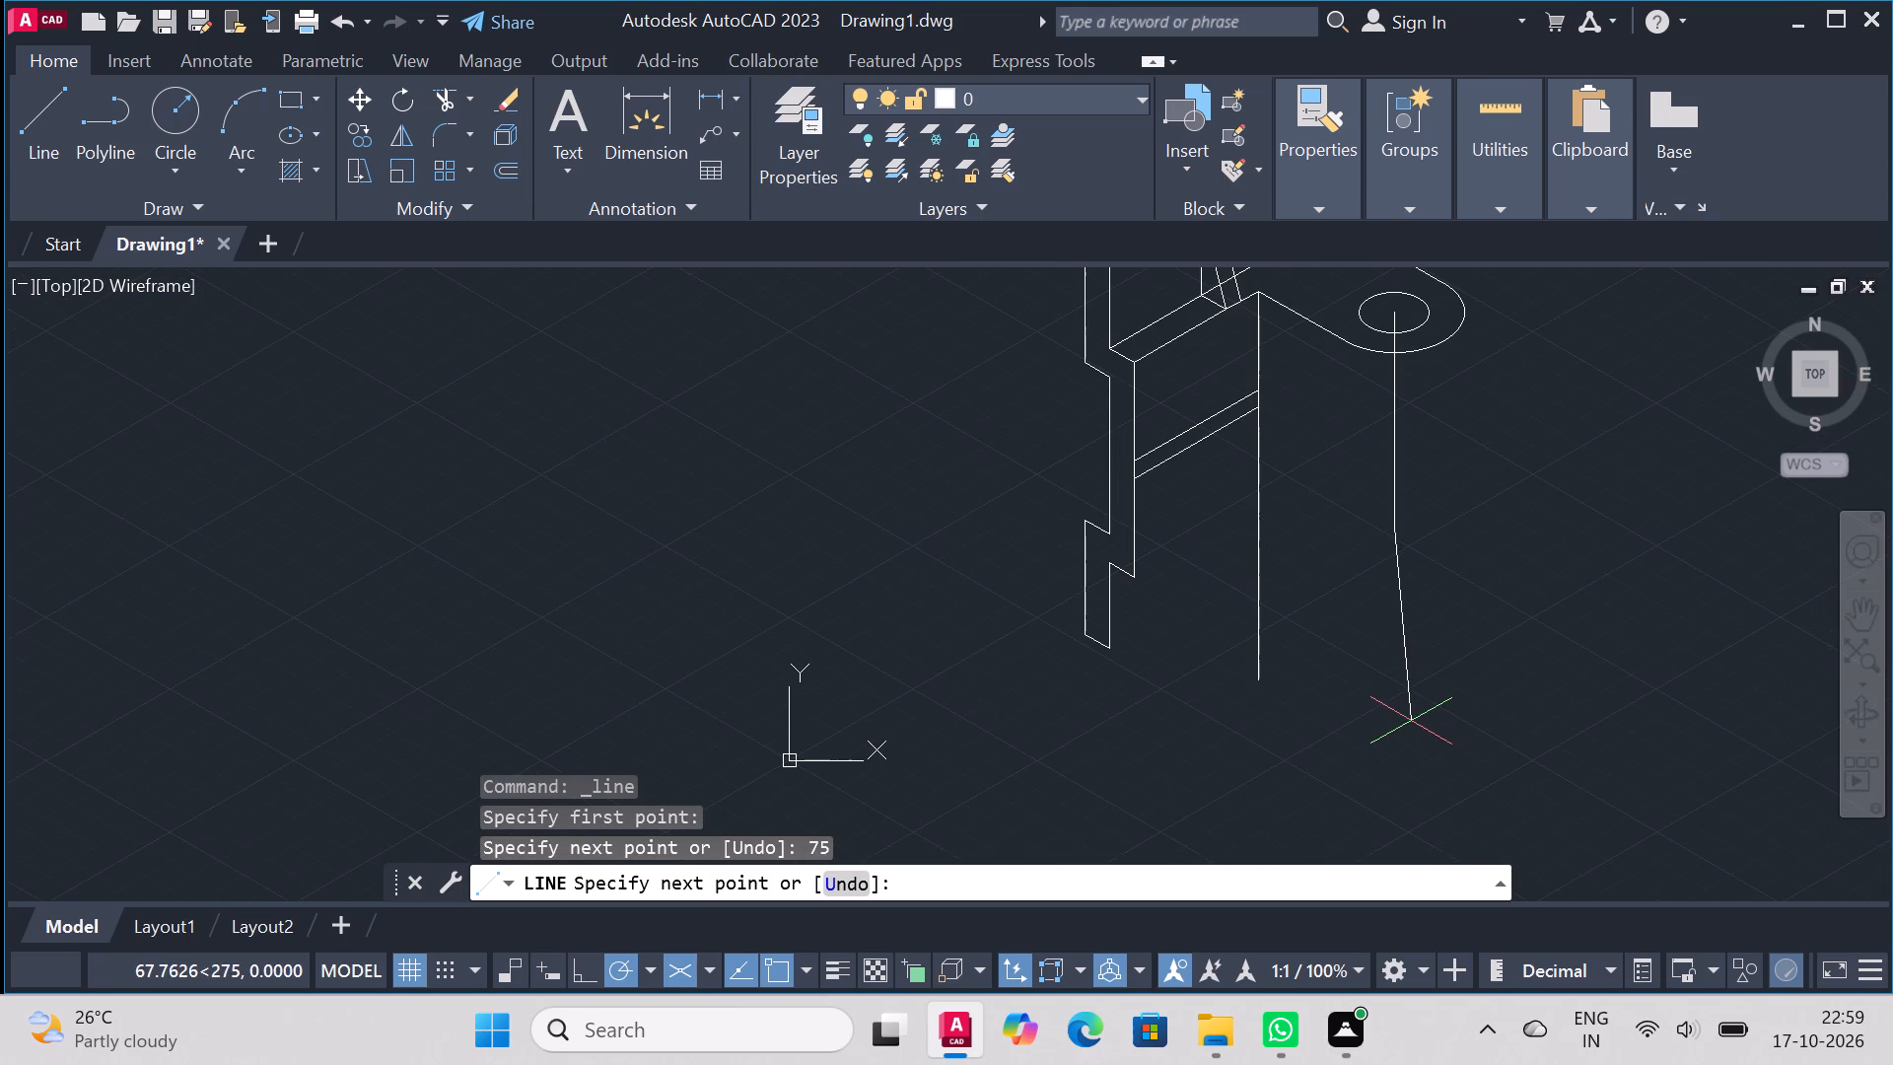
pyautogui.rightClick(1403, 595)
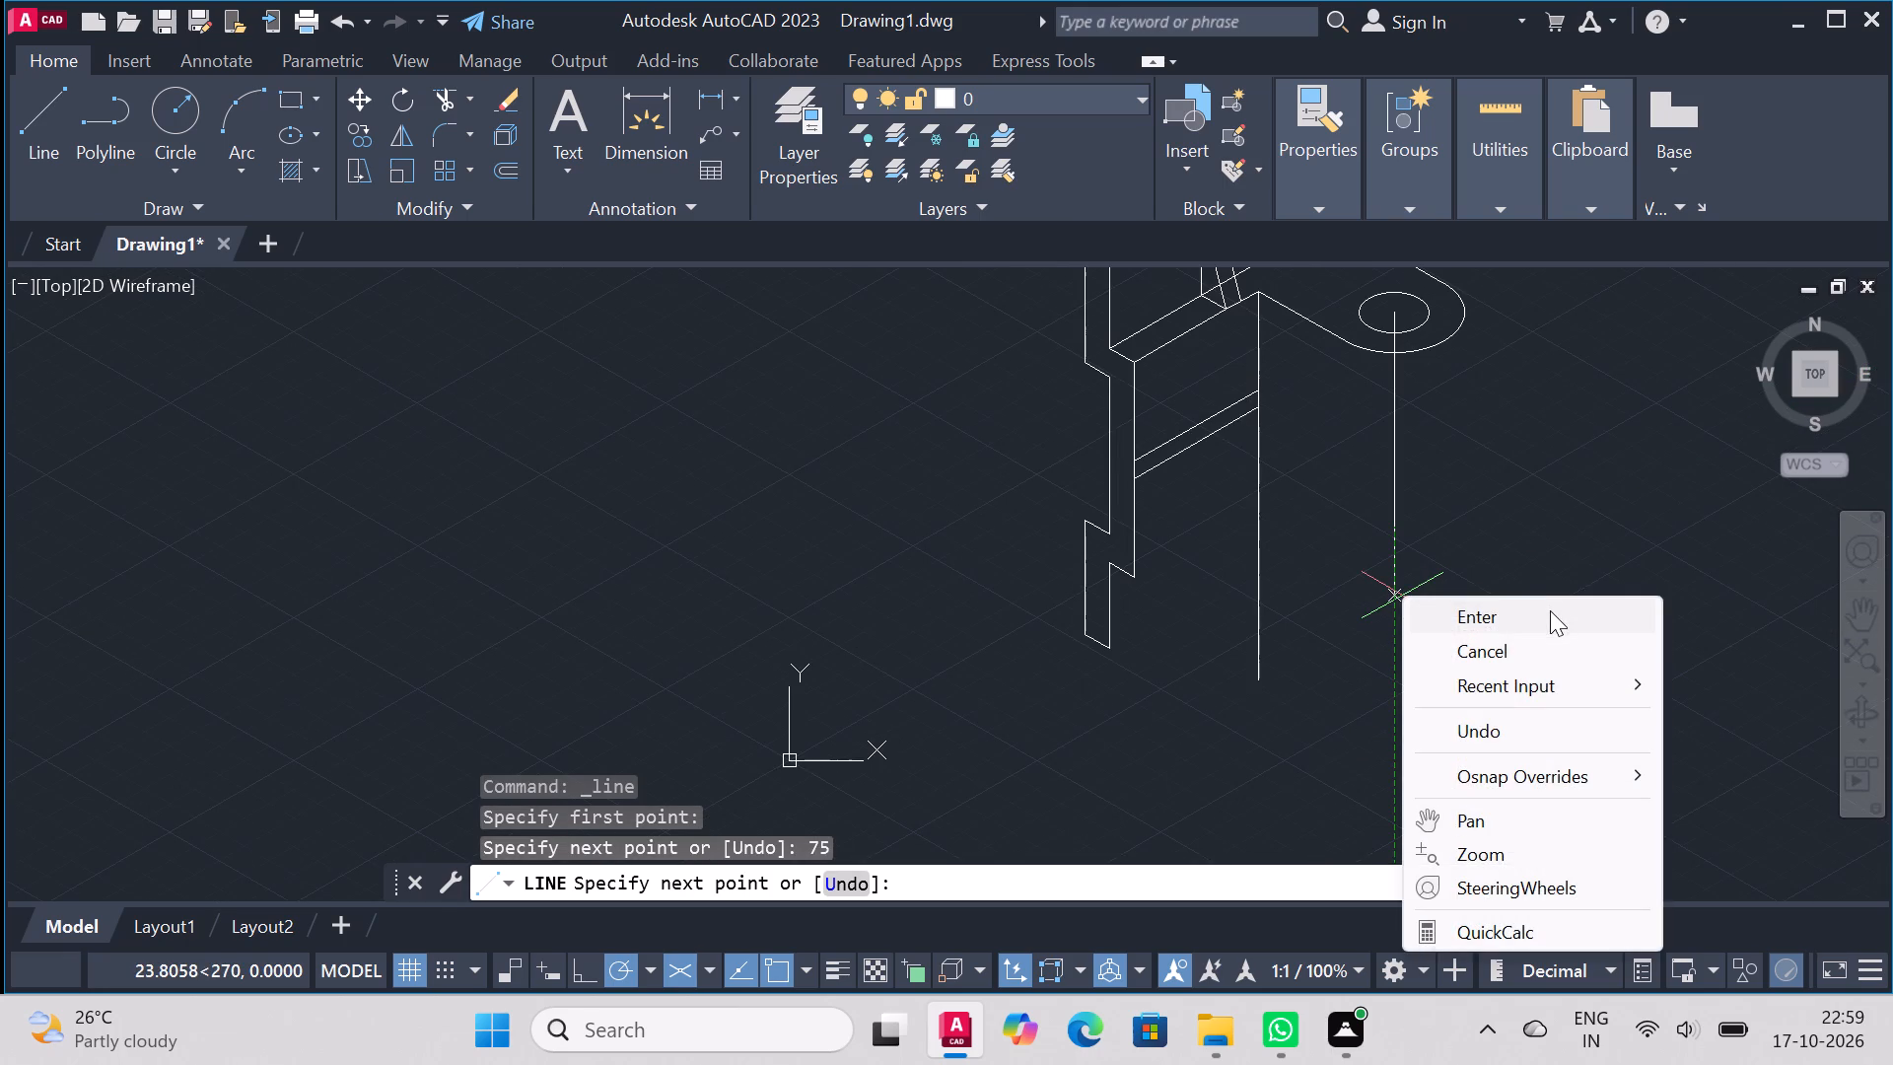
pyautogui.click(1550, 610)
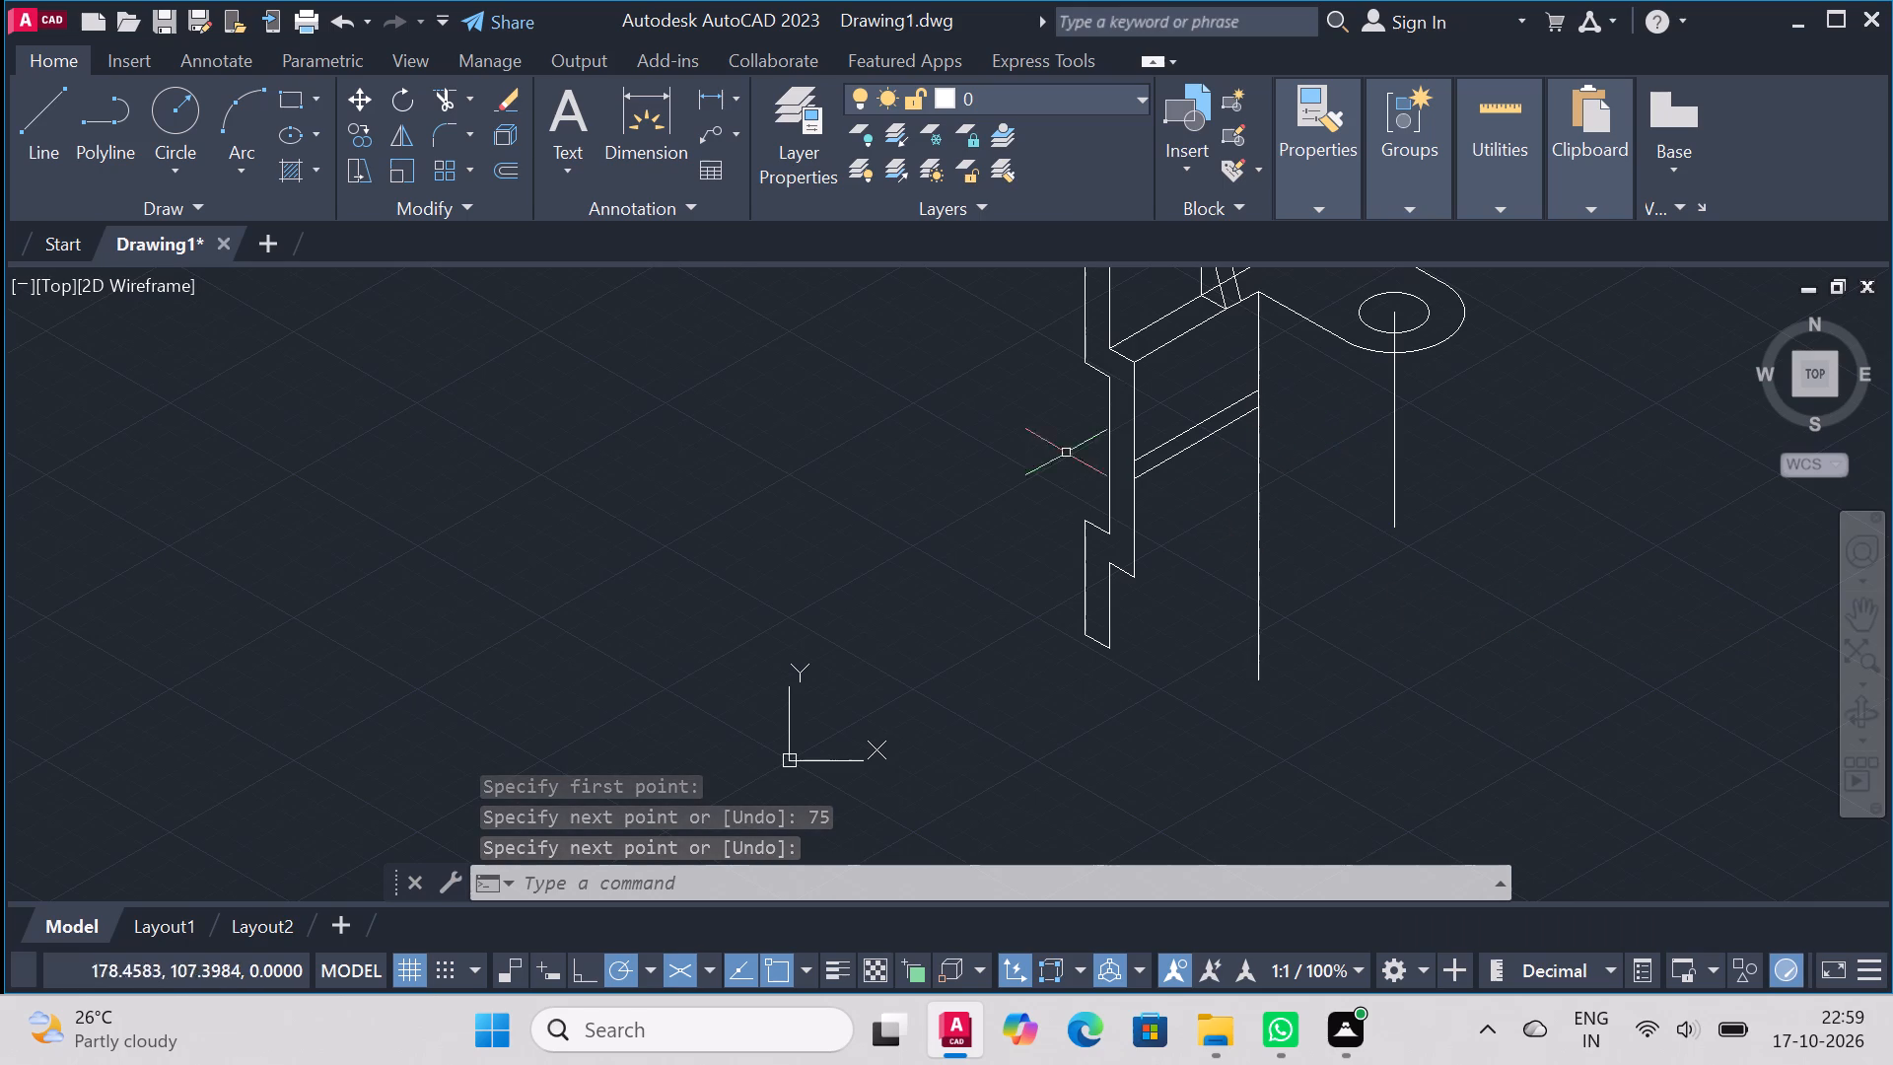
# Draw a horizontal line about 91 units long from the upper 30° line's front-edge end to the vertical line below the hole.
pyautogui.click(53, 110)
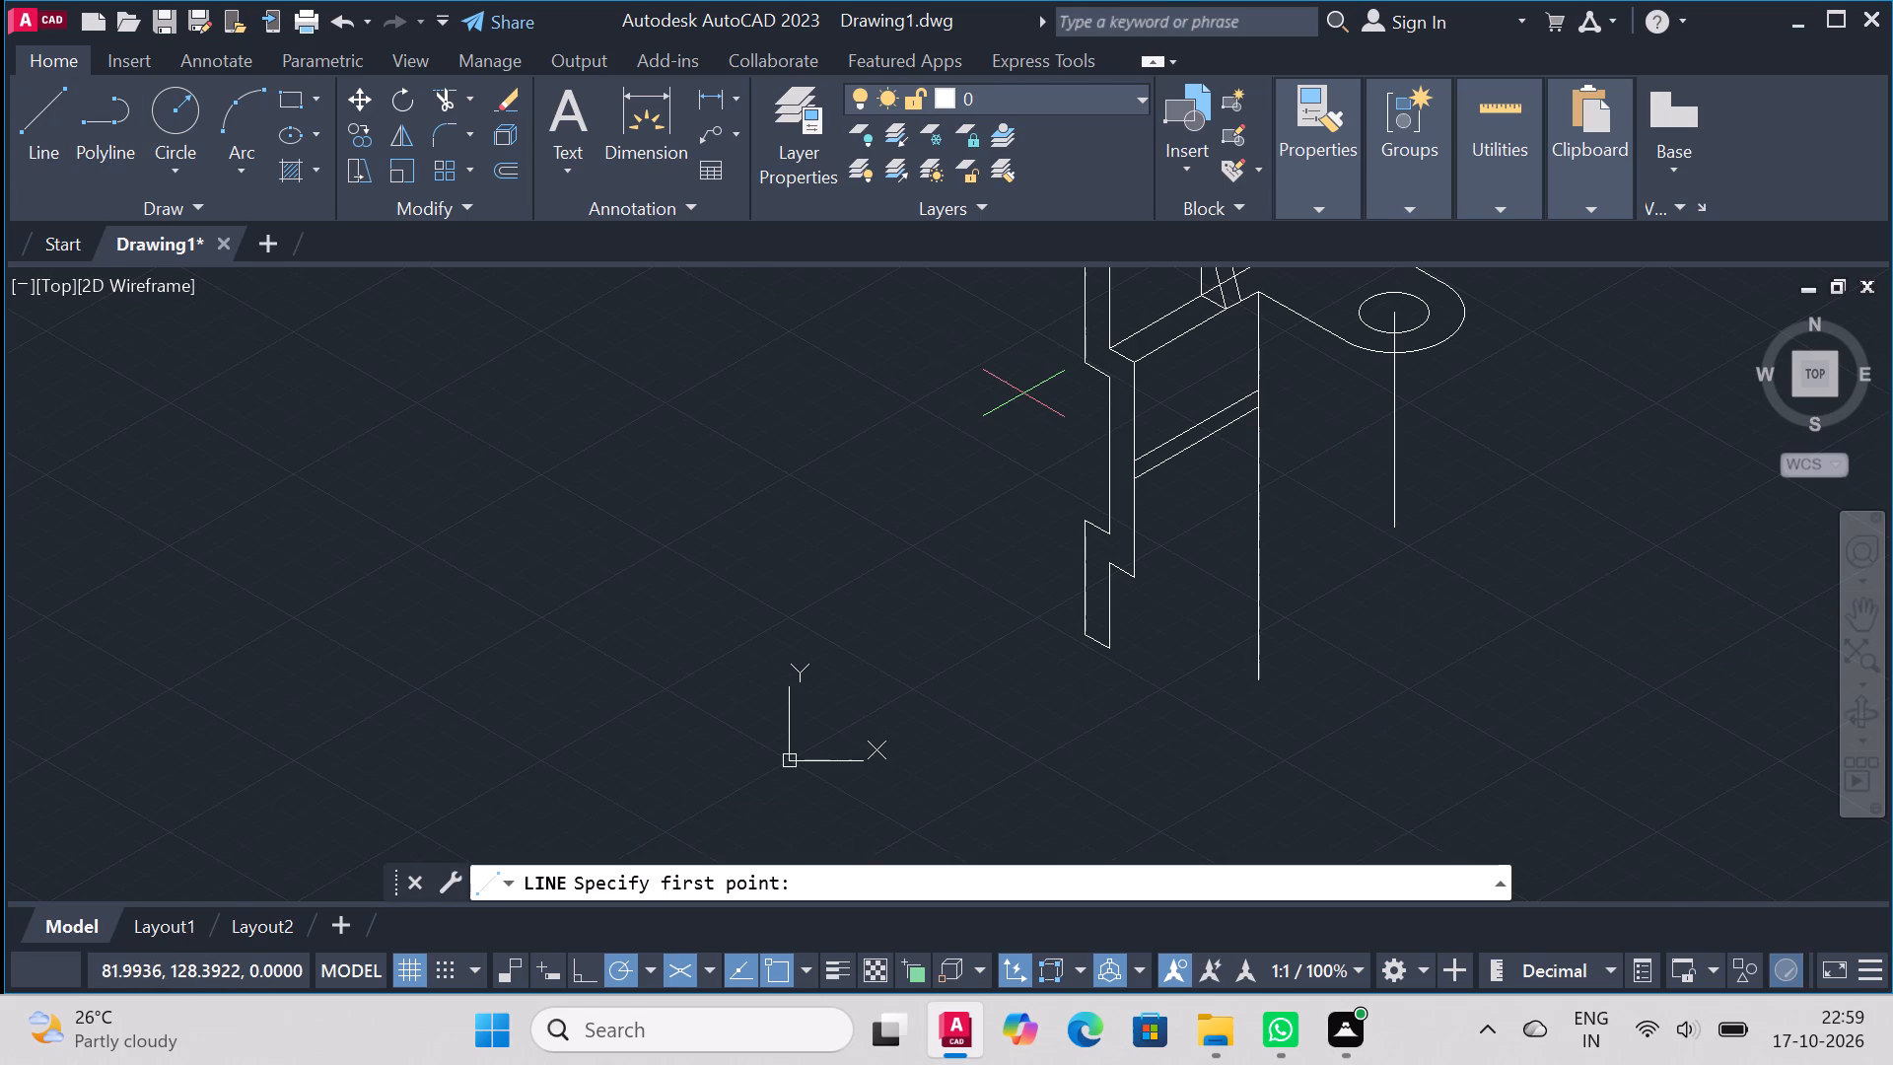
pyautogui.scroll(1, 1192, 491)
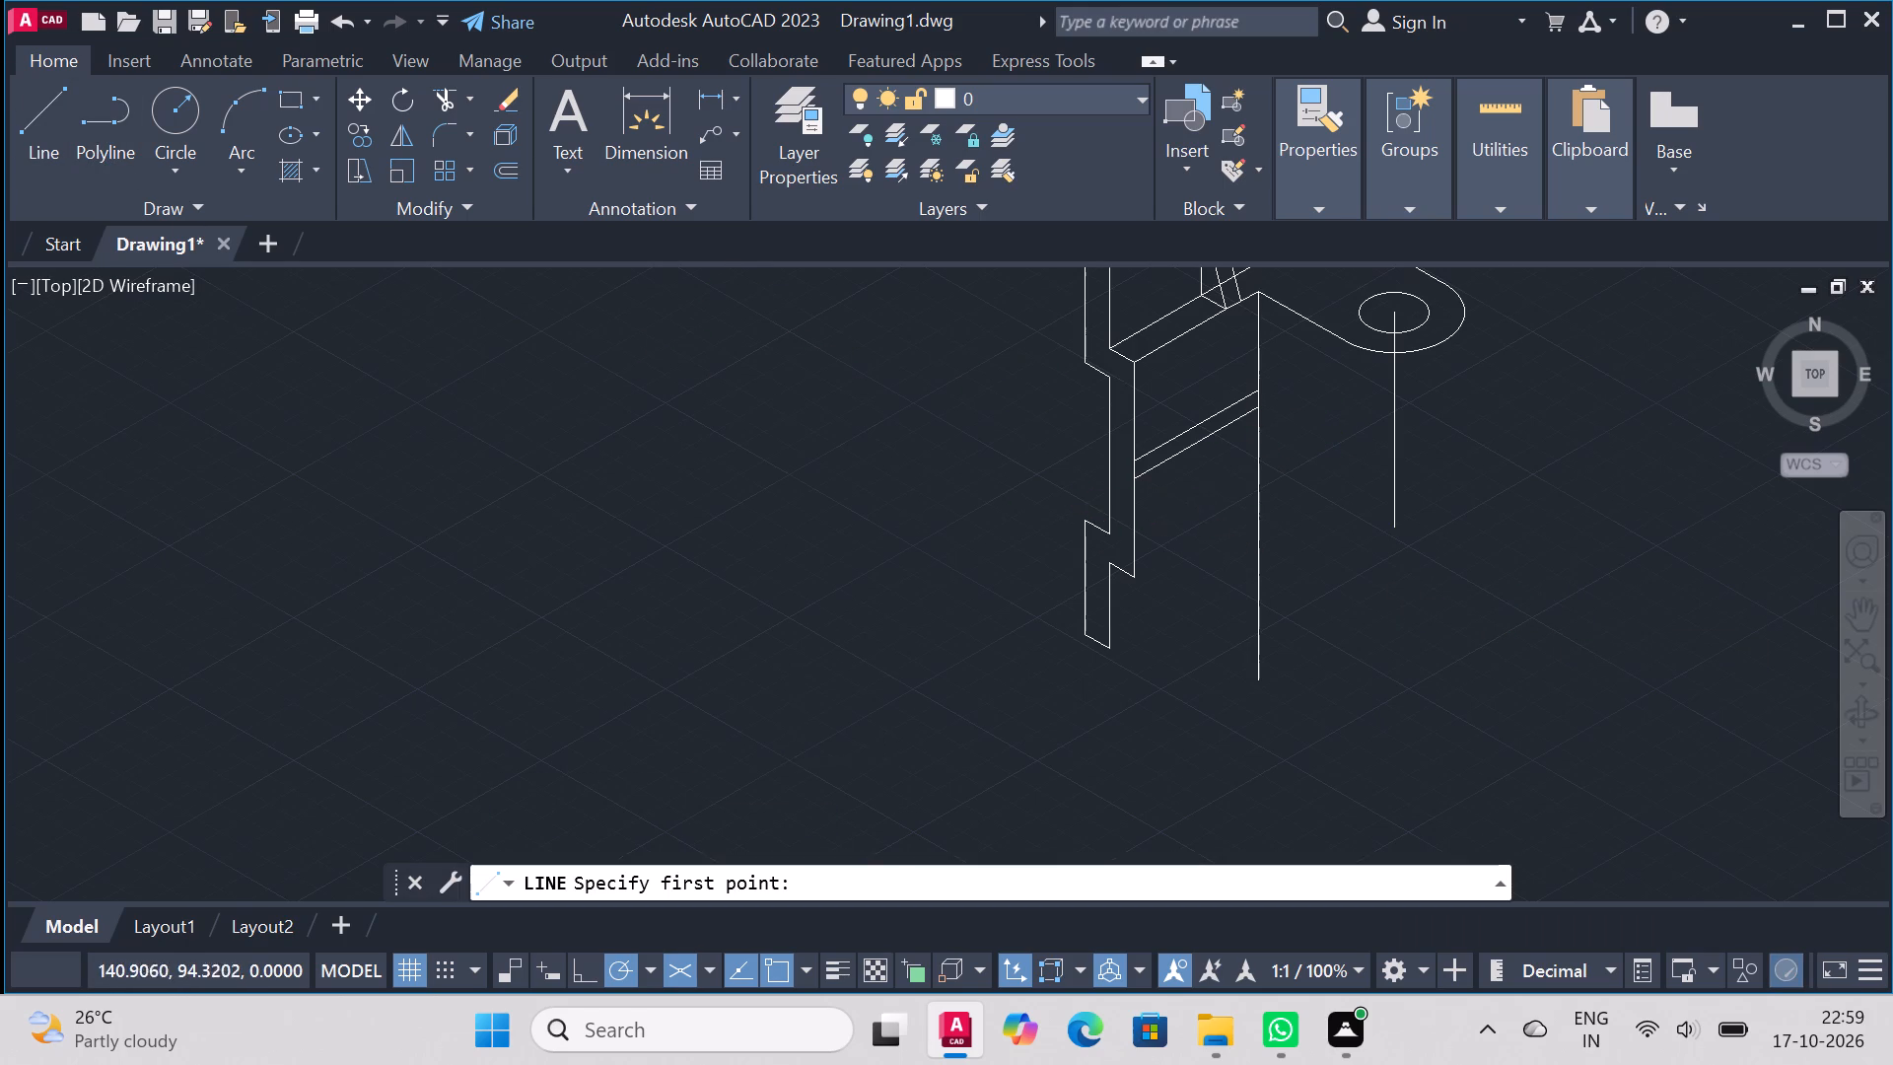
pyautogui.scroll(2, 1192, 491)
pyautogui.scroll(-4, 1192, 491)
pyautogui.scroll(3, 1237, 398)
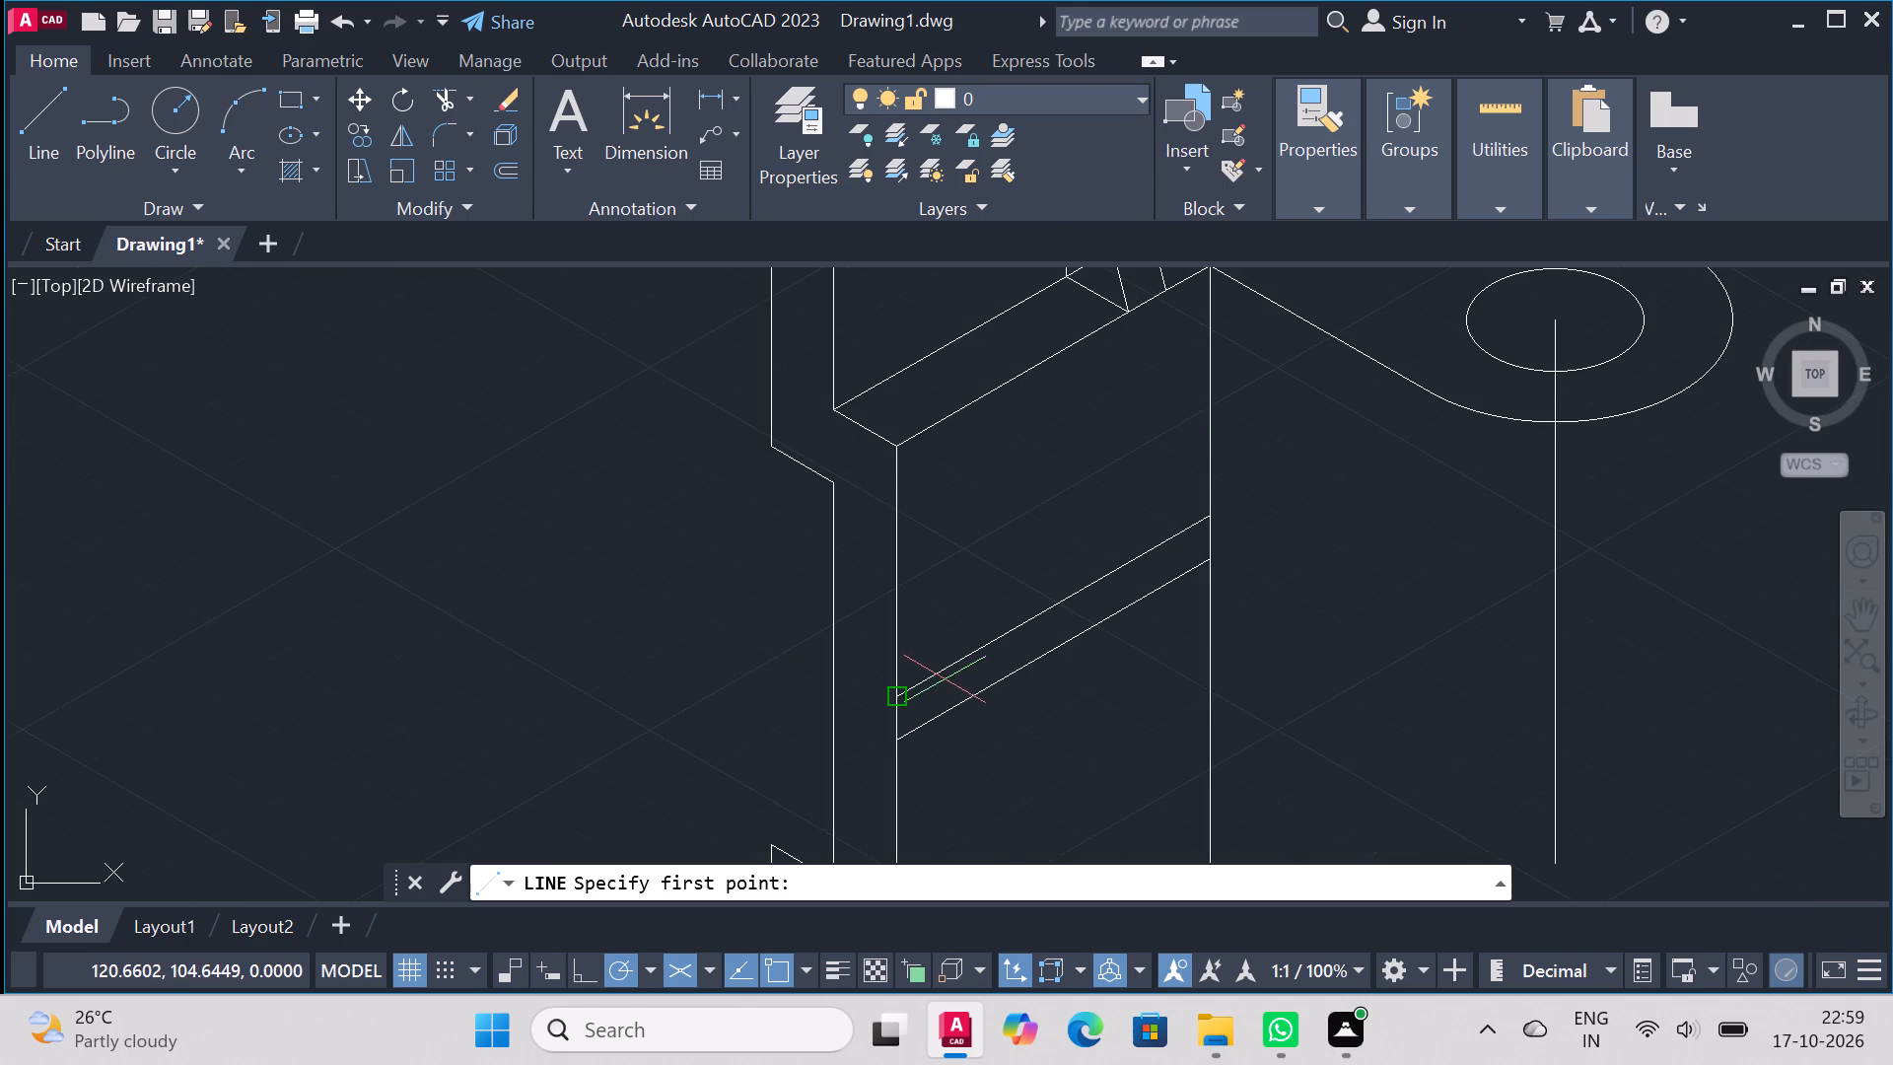
pyautogui.click(895, 696)
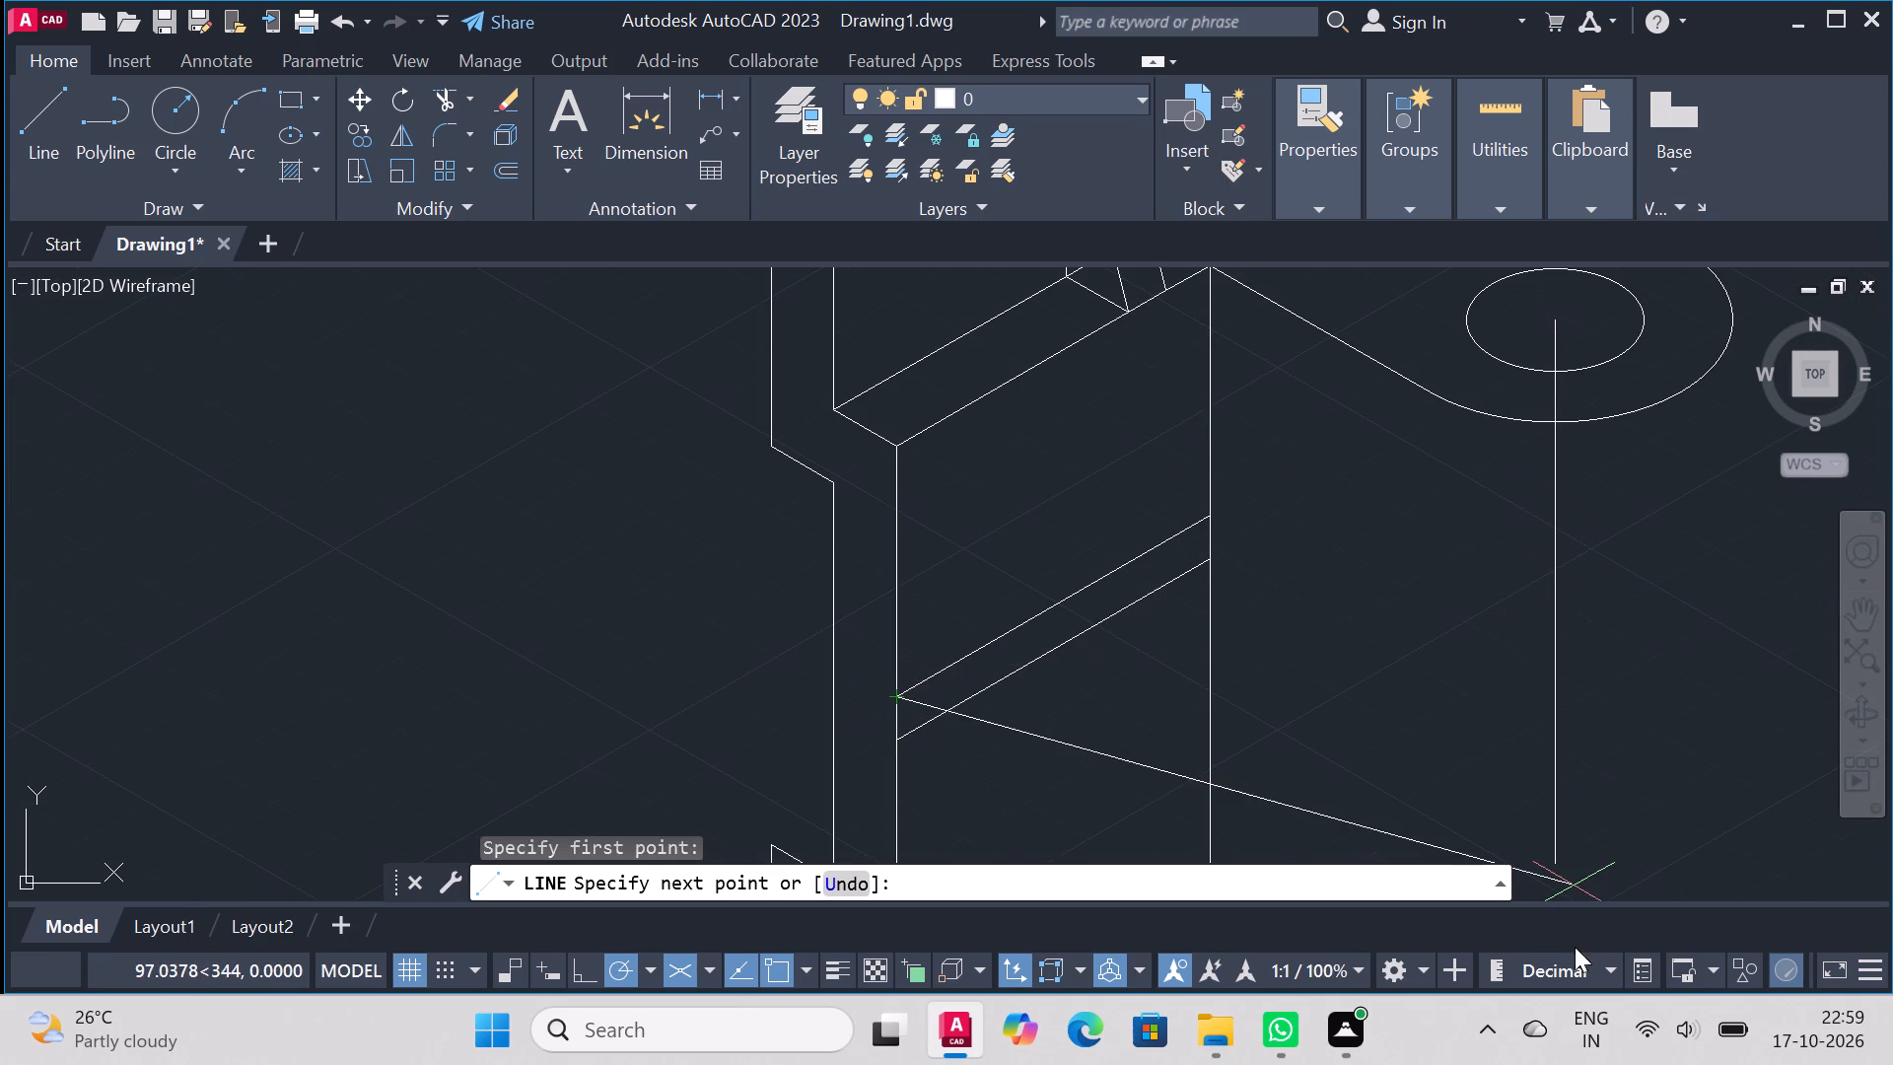
pyautogui.click(1543, 682)
pyautogui.rightClick(1511, 588)
pyautogui.click(1573, 606)
# Draw a second horizontal line from the lower 30° line's front-edge end to the vertical line below the hole.
pyautogui.scroll(-2, 1296, 532)
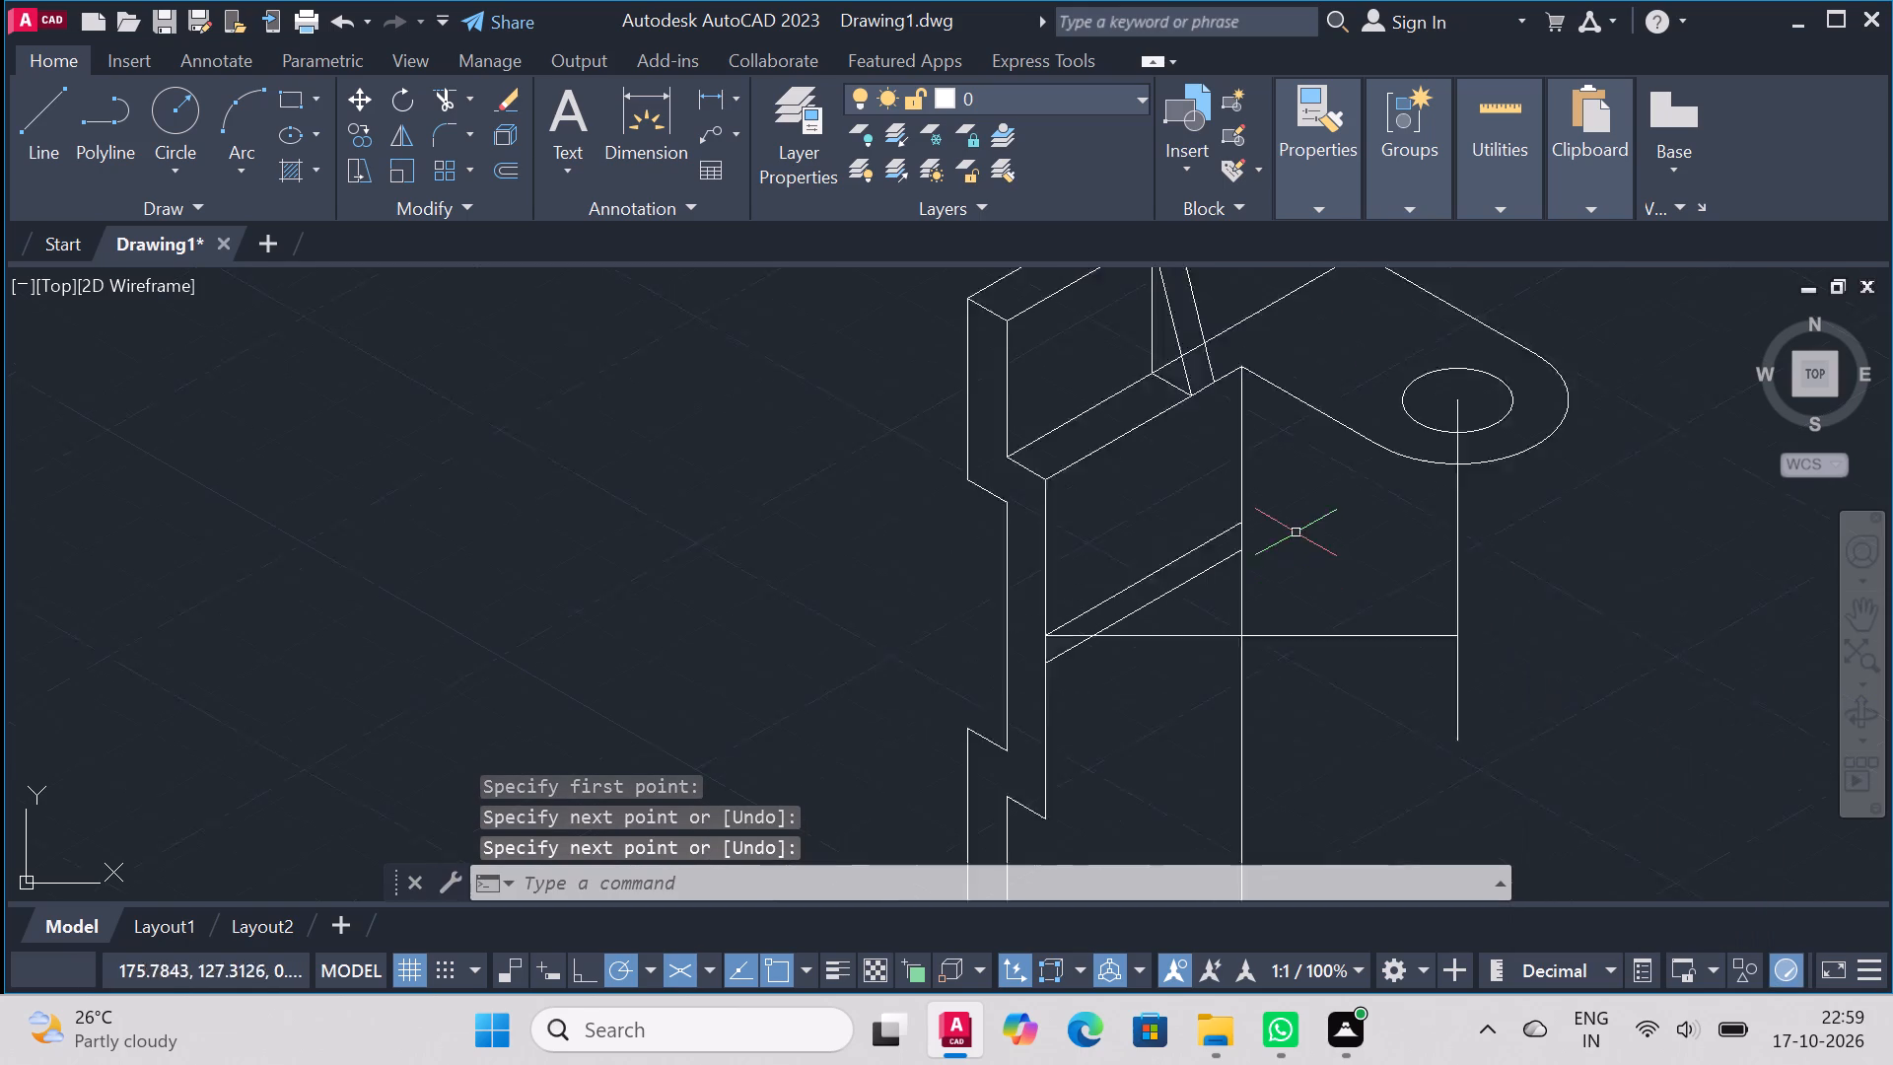
pyautogui.scroll(-2, 1296, 532)
pyautogui.scroll(4, 1293, 606)
pyautogui.rightClick(1367, 555)
pyautogui.click(1469, 406)
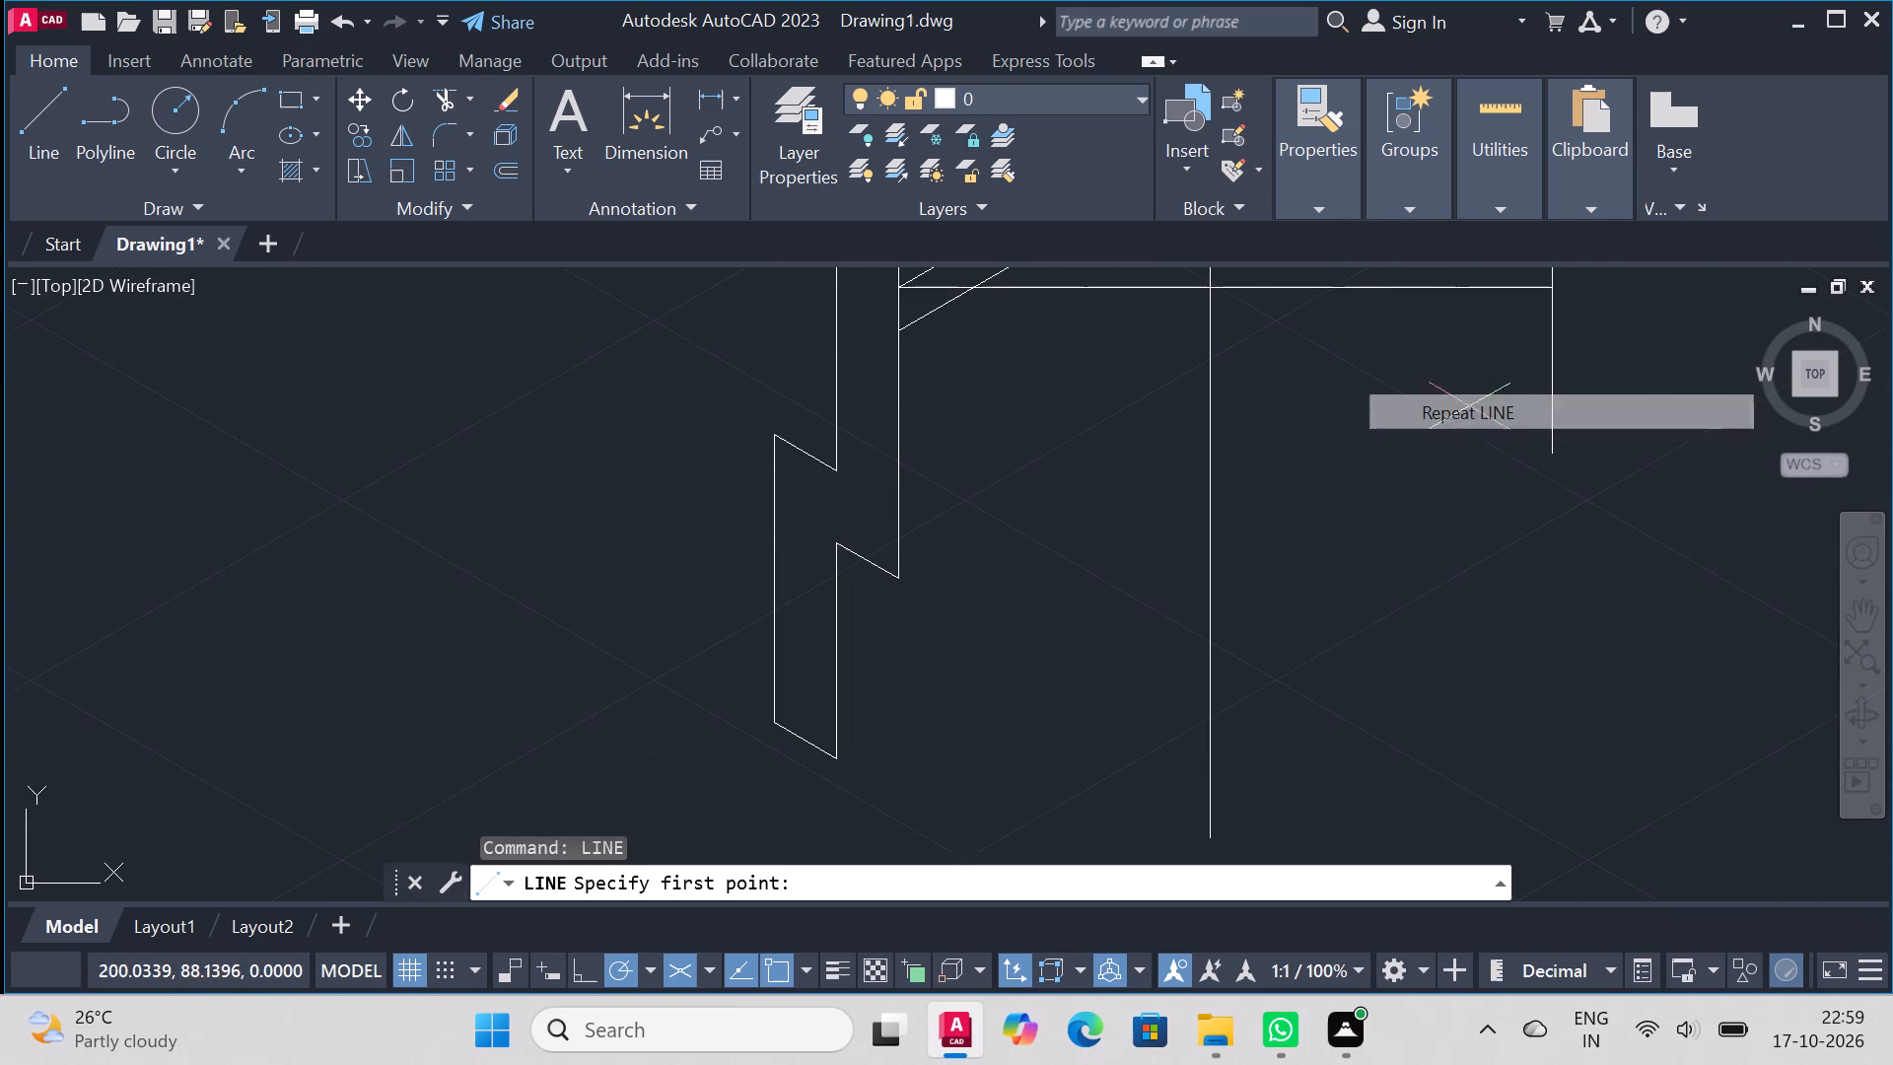
pyautogui.click(898, 332)
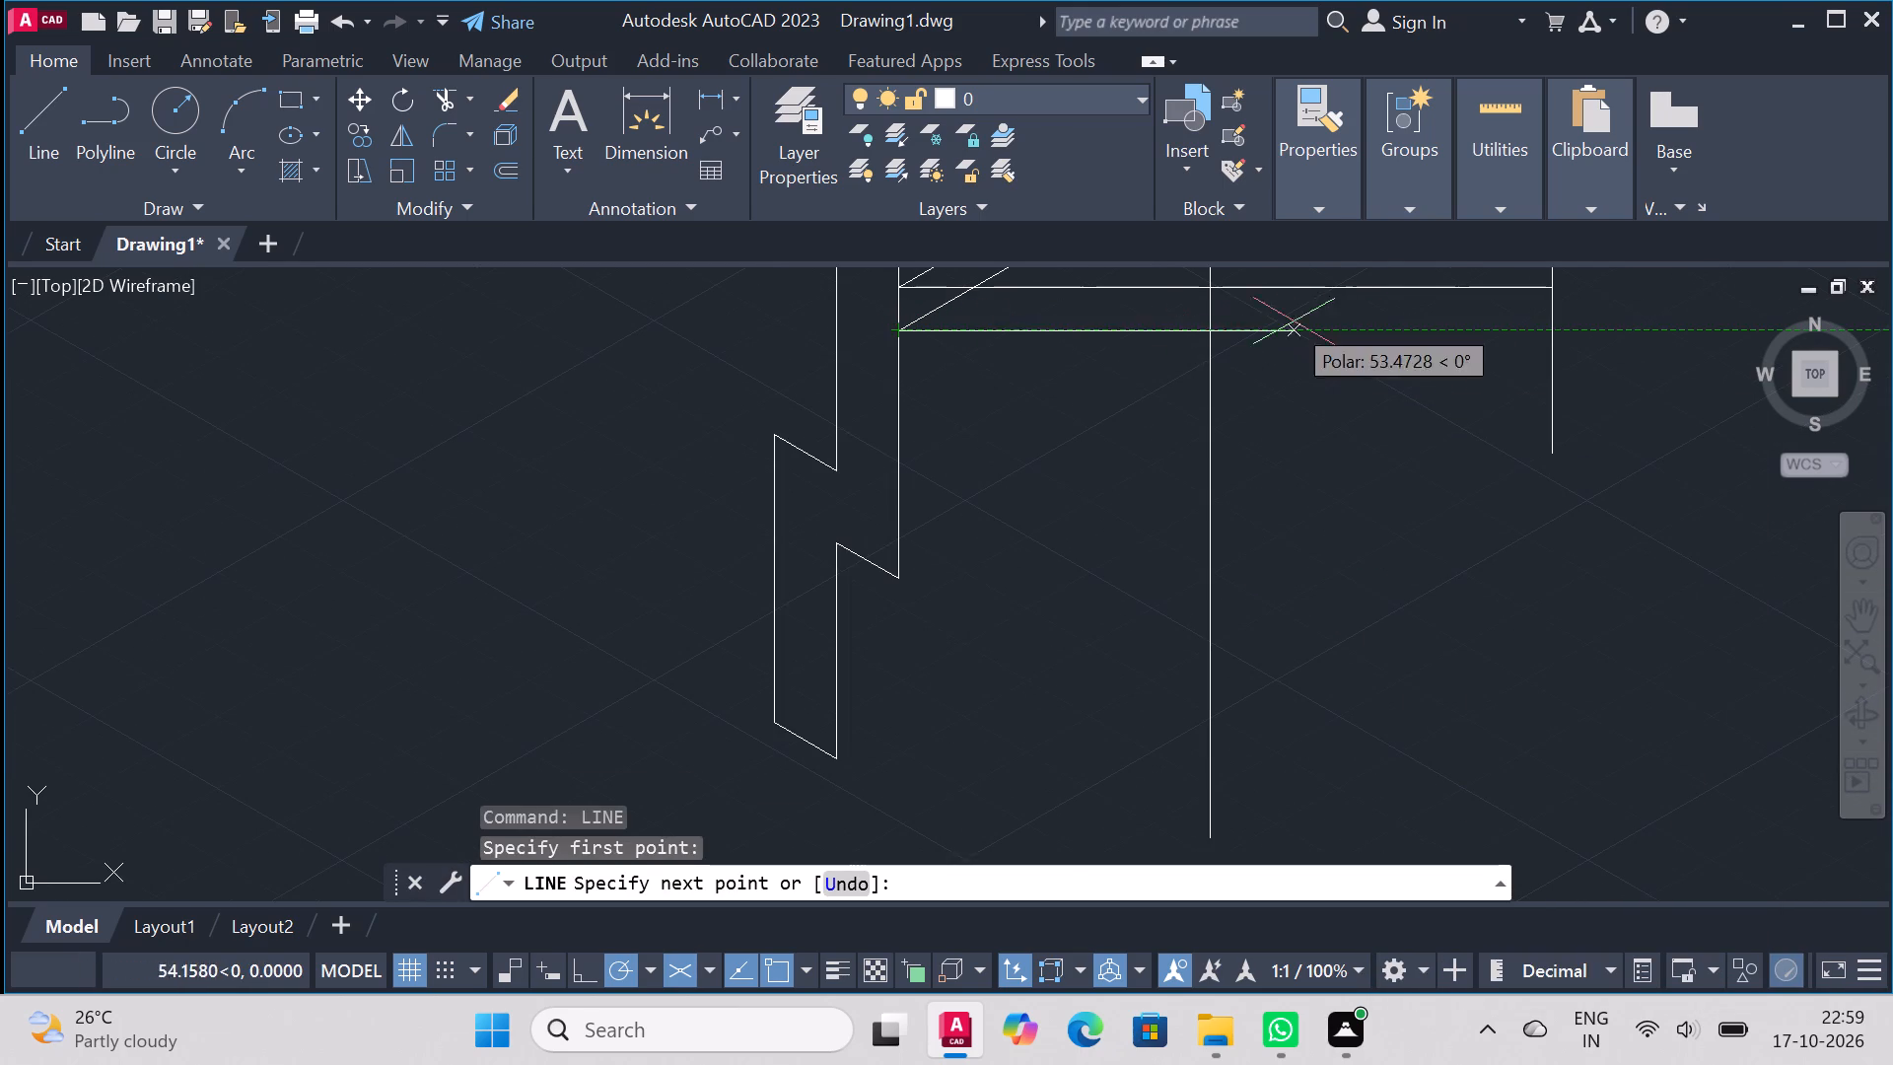
pyautogui.click(1548, 328)
pyautogui.rightClick(1548, 328)
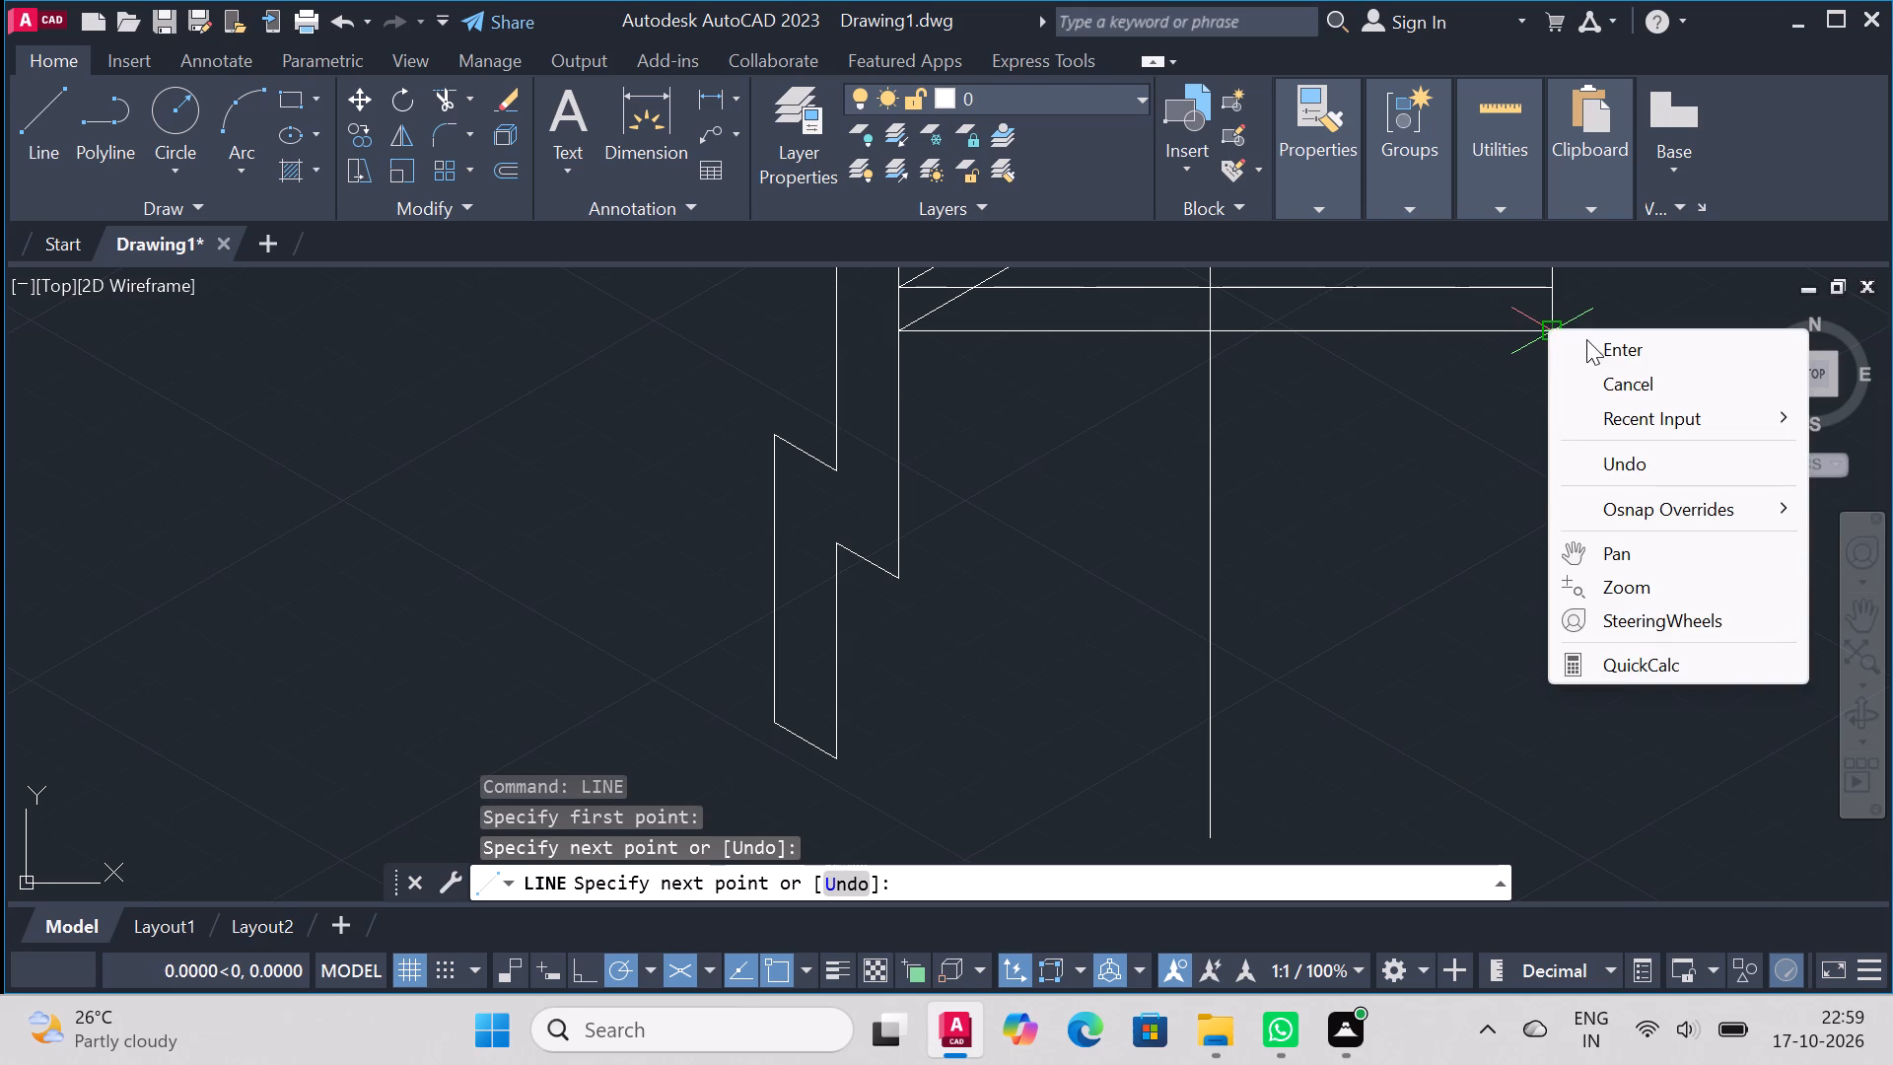
pyautogui.click(1609, 349)
pyautogui.scroll(-4, 1378, 414)
pyautogui.scroll(3, 1395, 347)
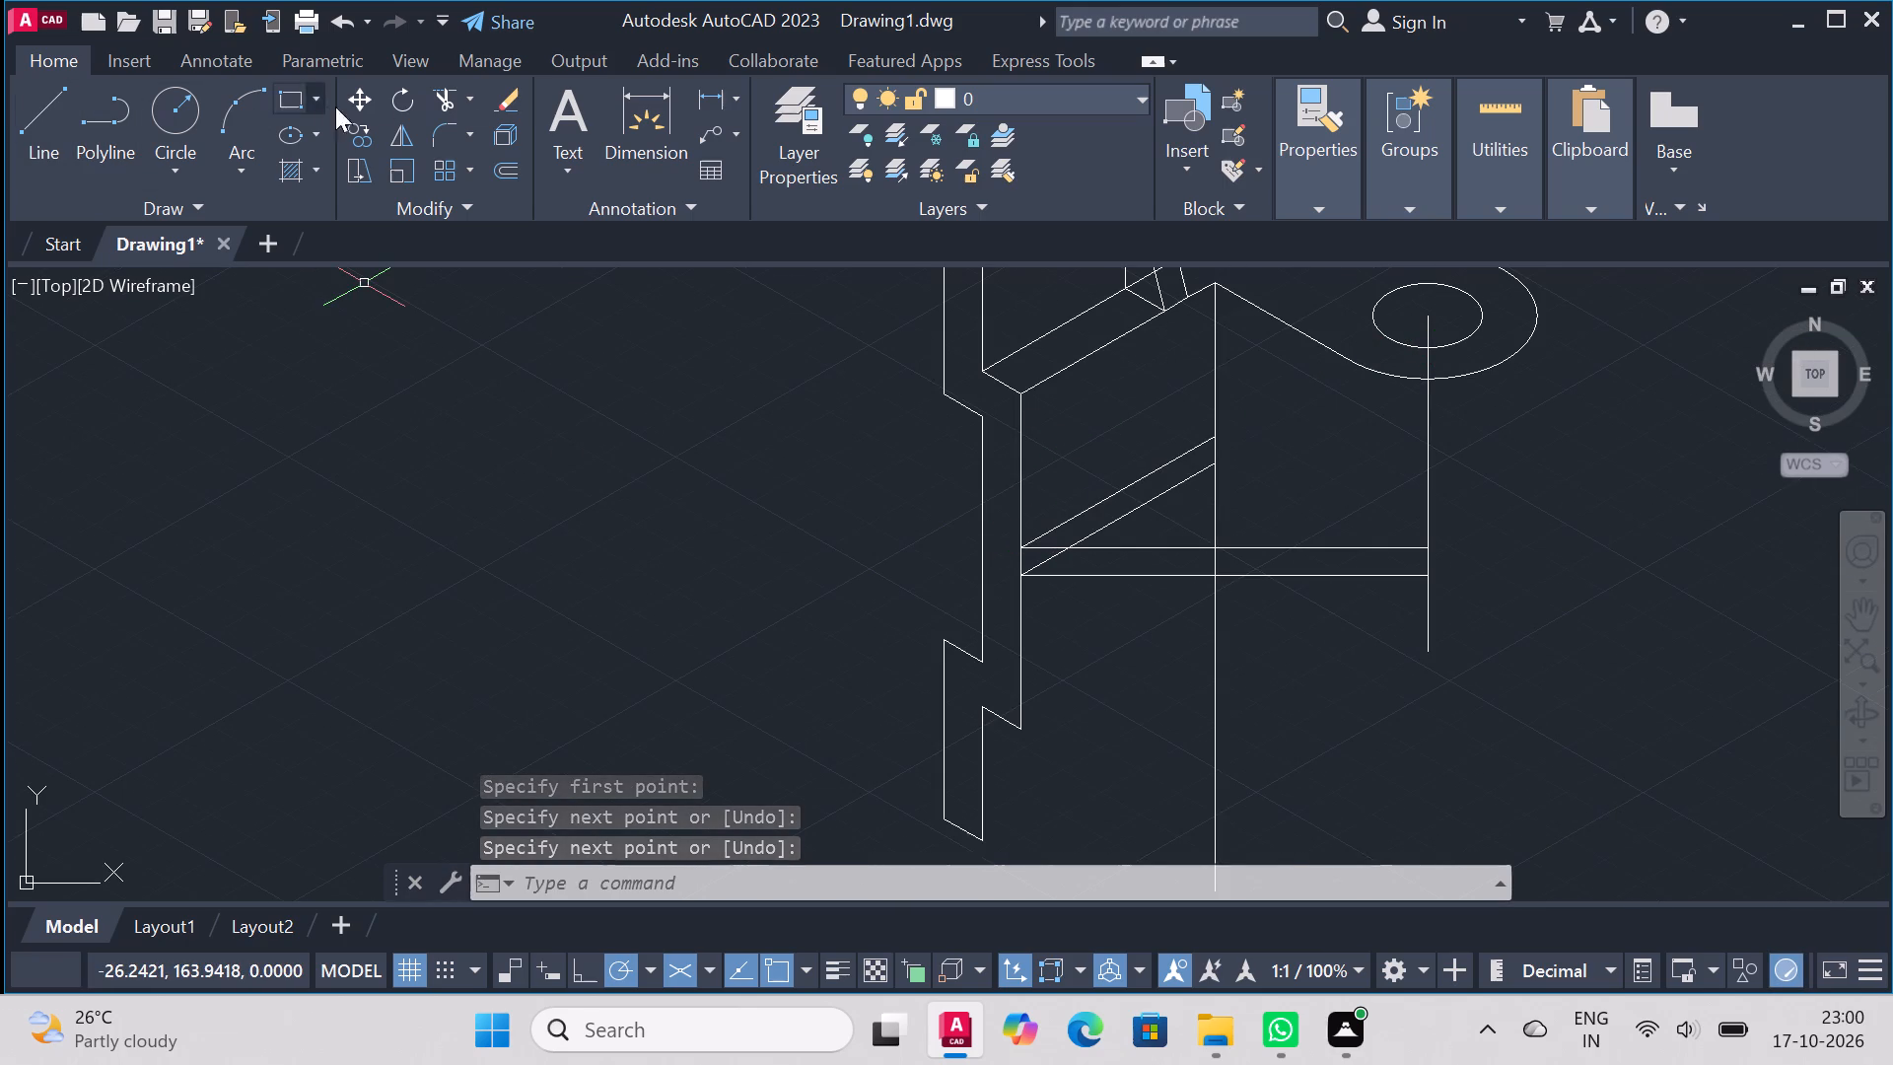
# Trim away the lower of the two 30° lines between the front edge and the long vertical line.
pyautogui.click(451, 98)
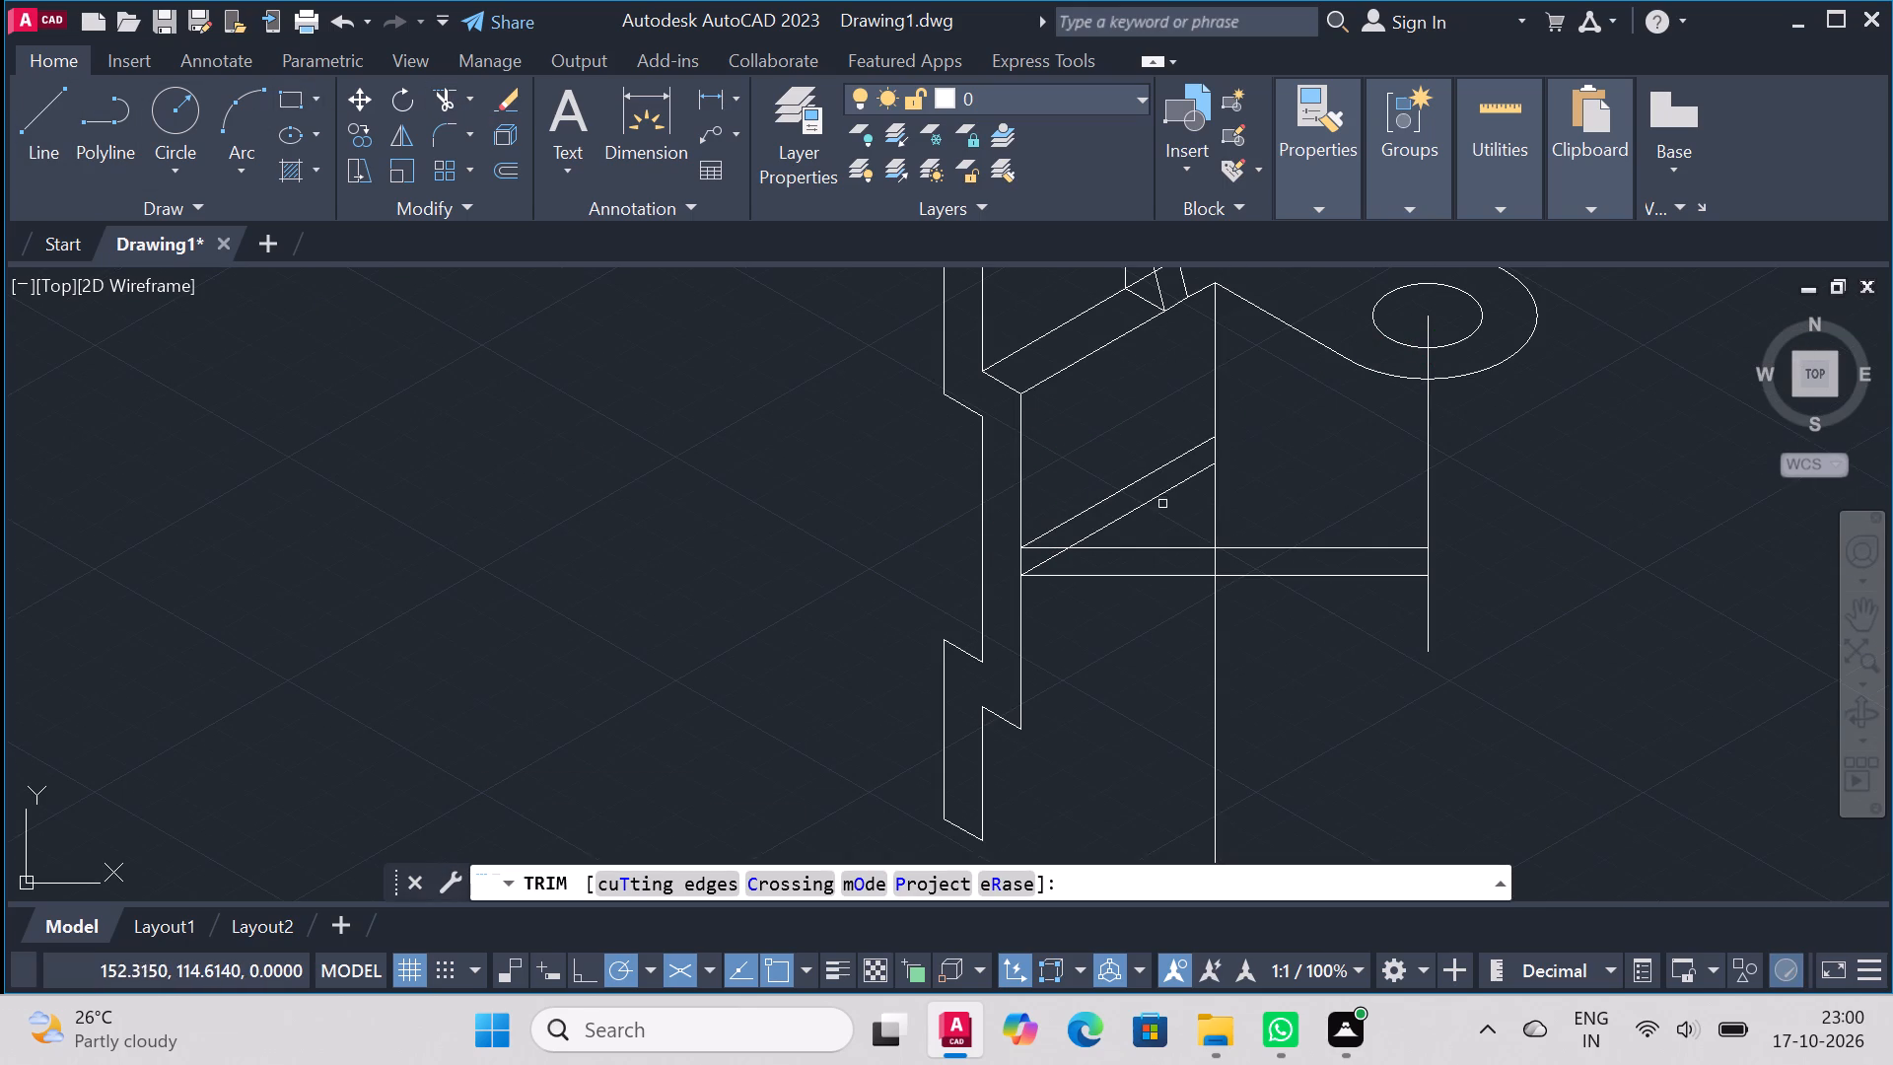
pyautogui.click(1147, 504)
pyautogui.click(1037, 566)
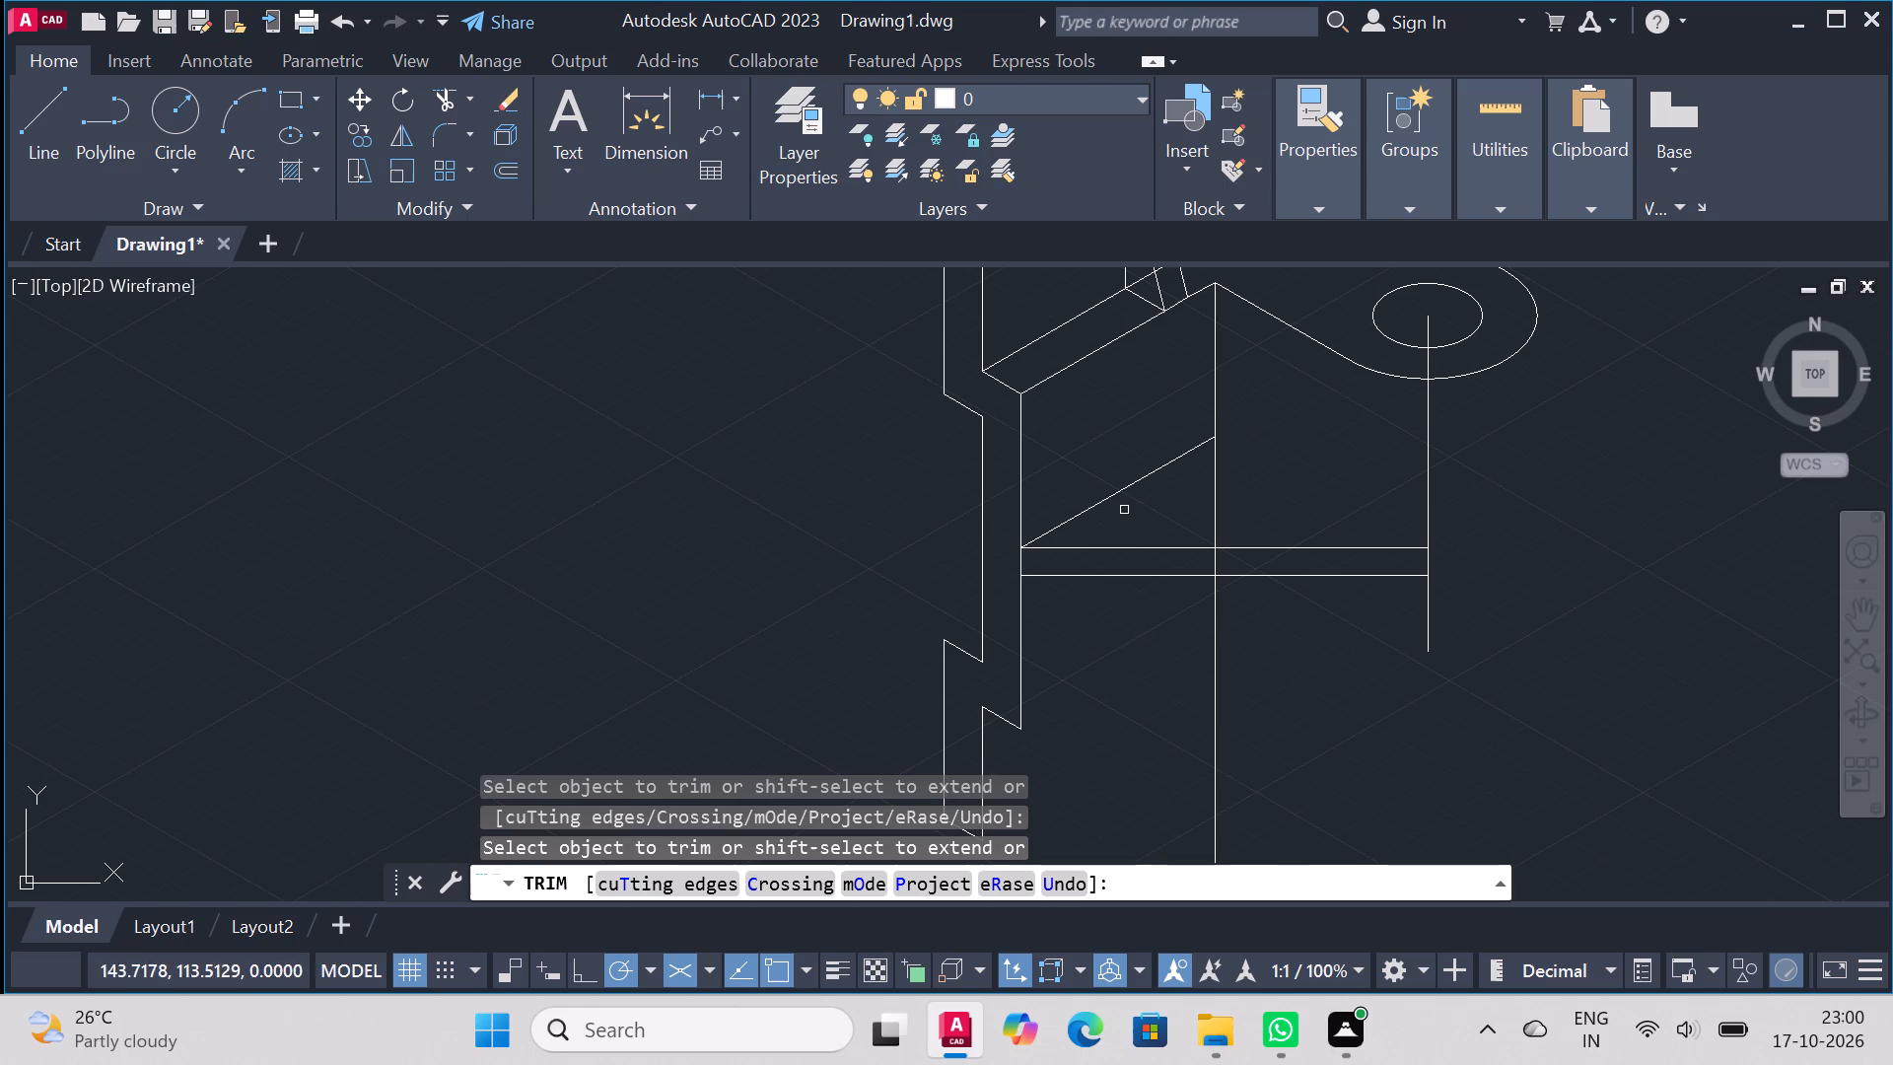
# Draw a line at 330° from the upper end of the remaining 30° line down to the upper horizontal line.
pyautogui.click(43, 104)
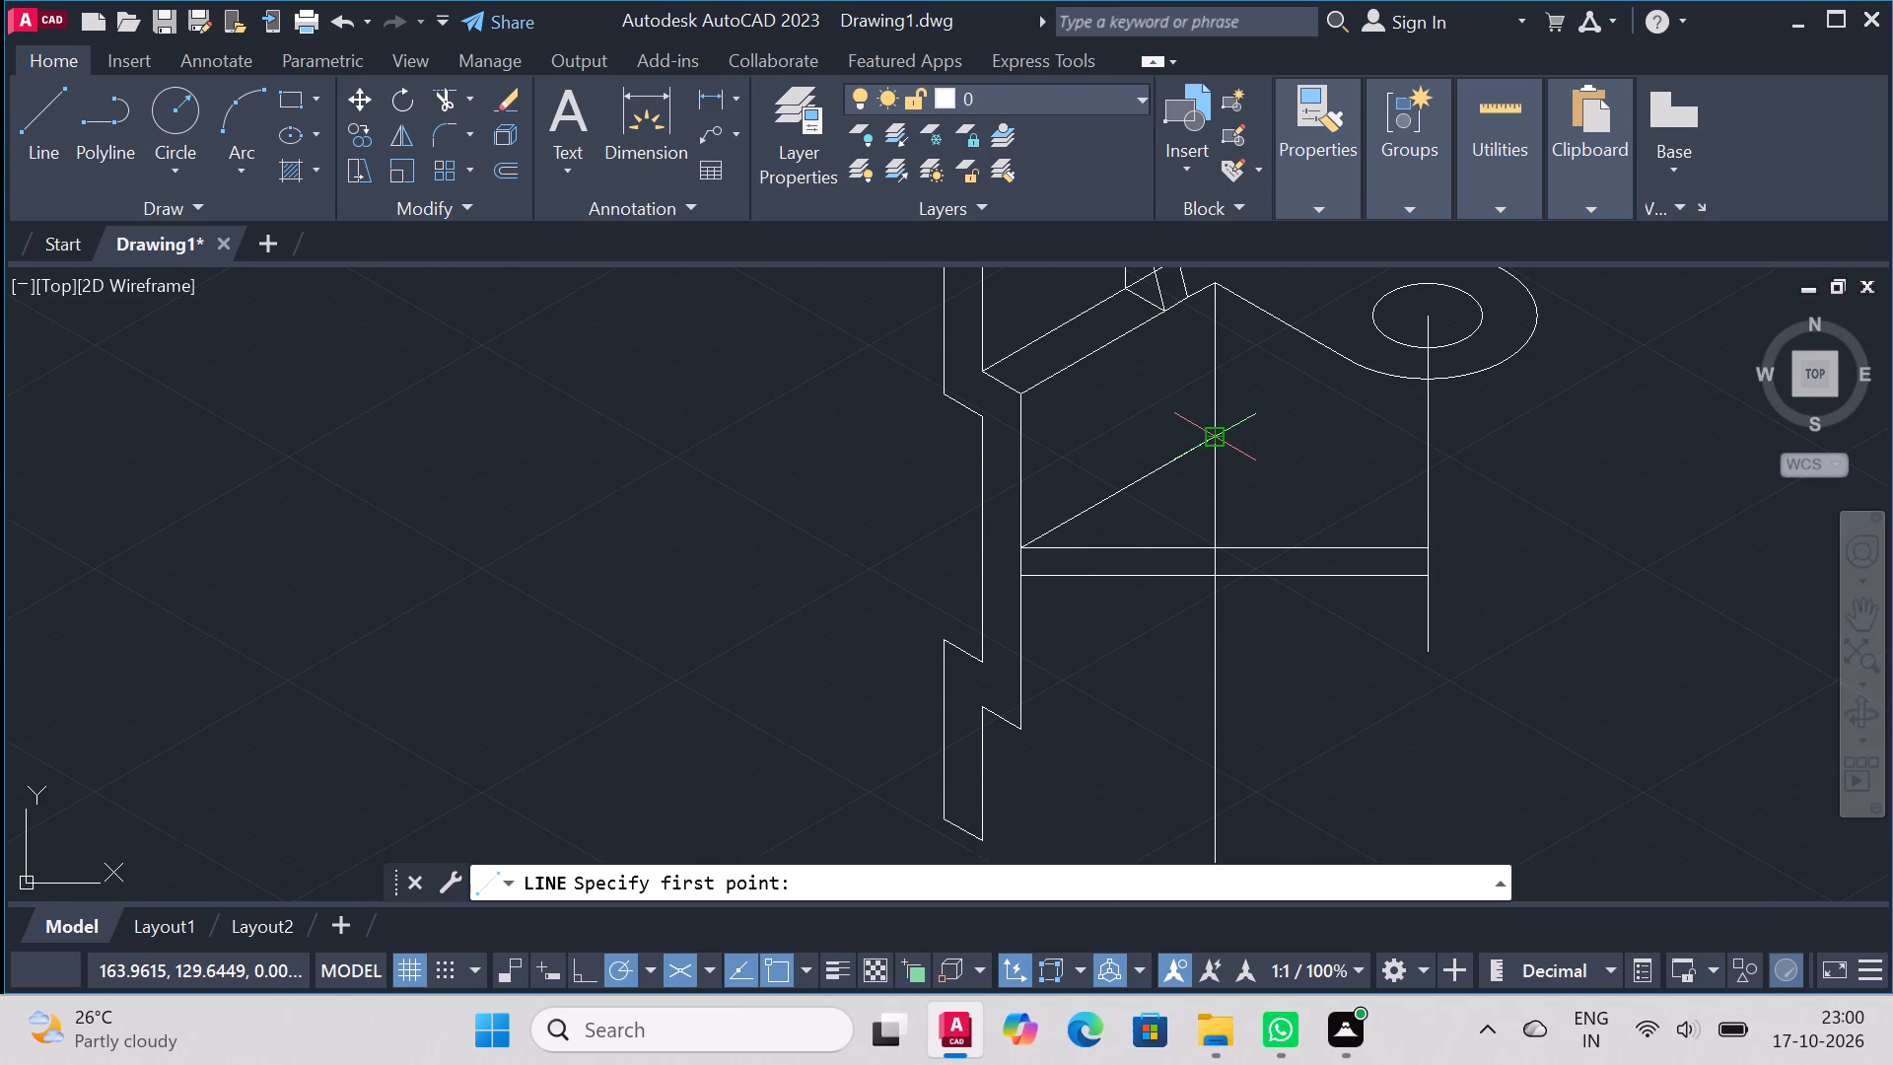
pyautogui.click(1218, 438)
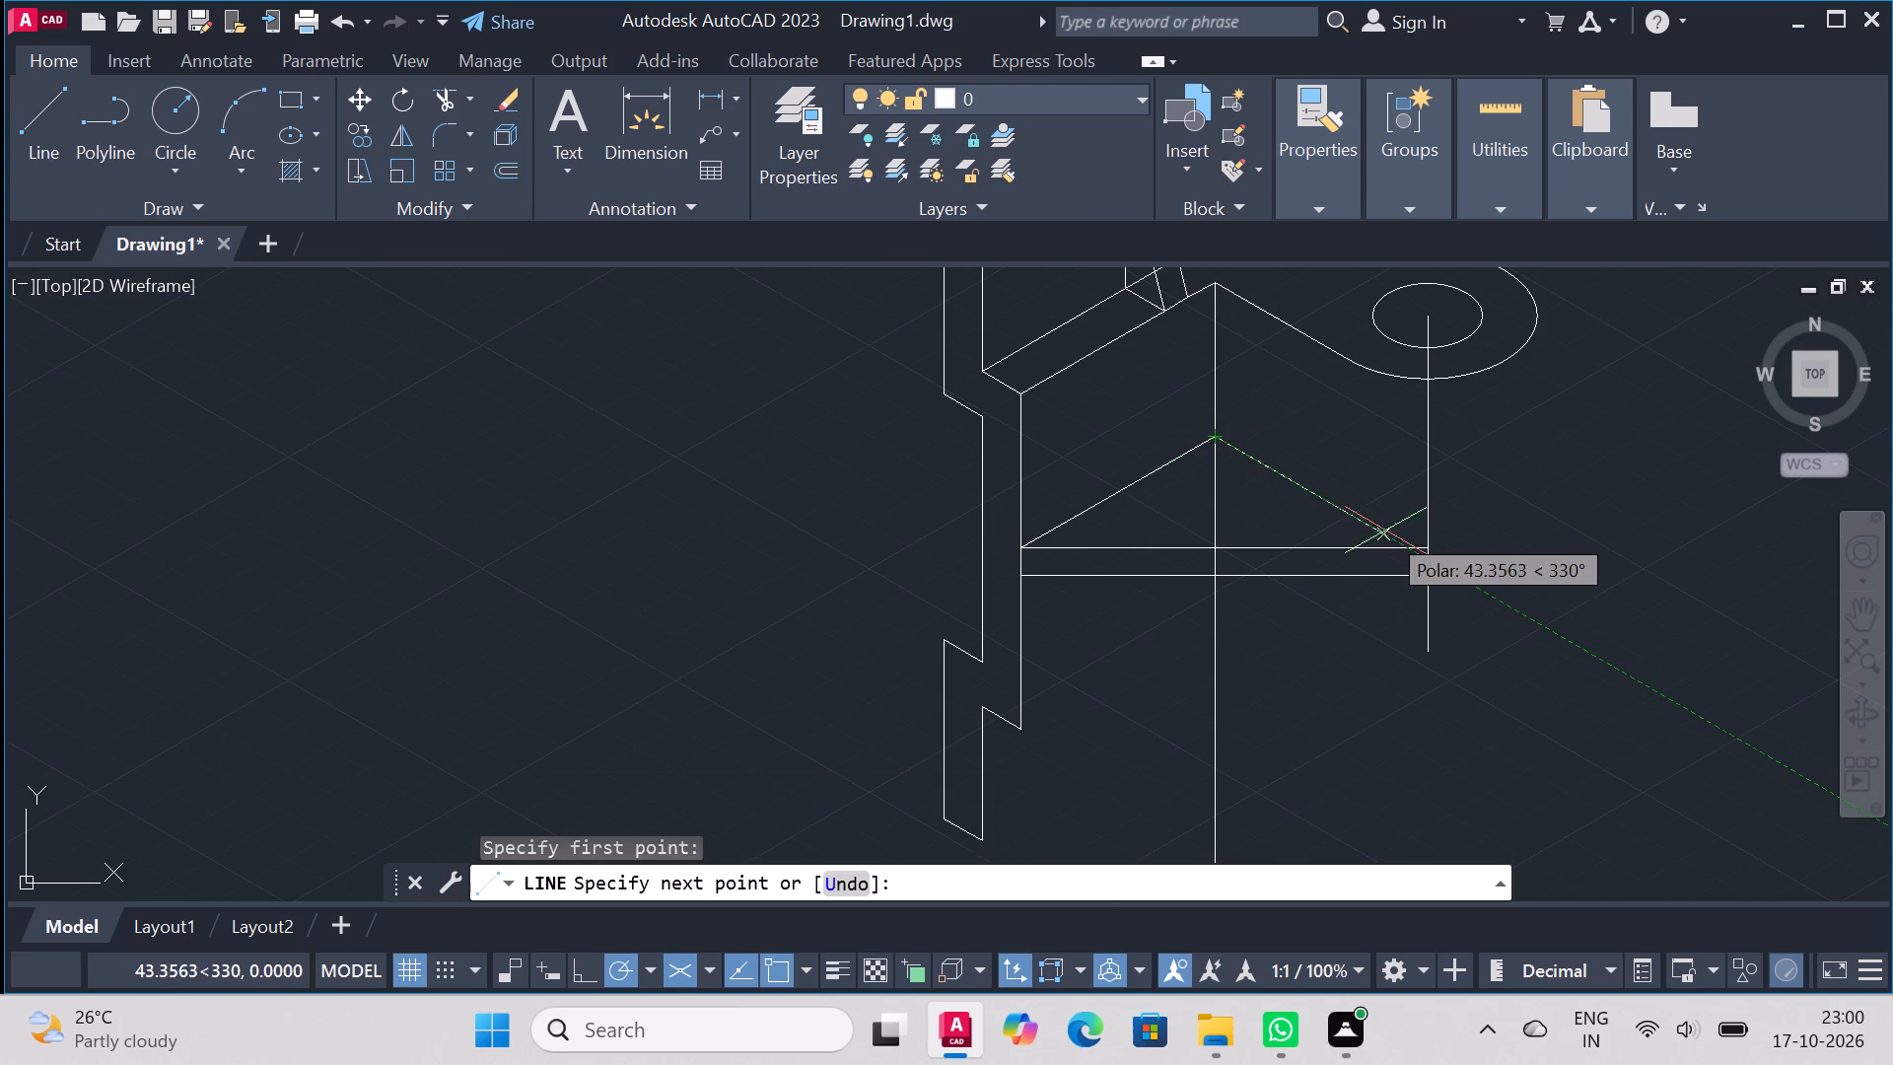
pyautogui.click(1415, 547)
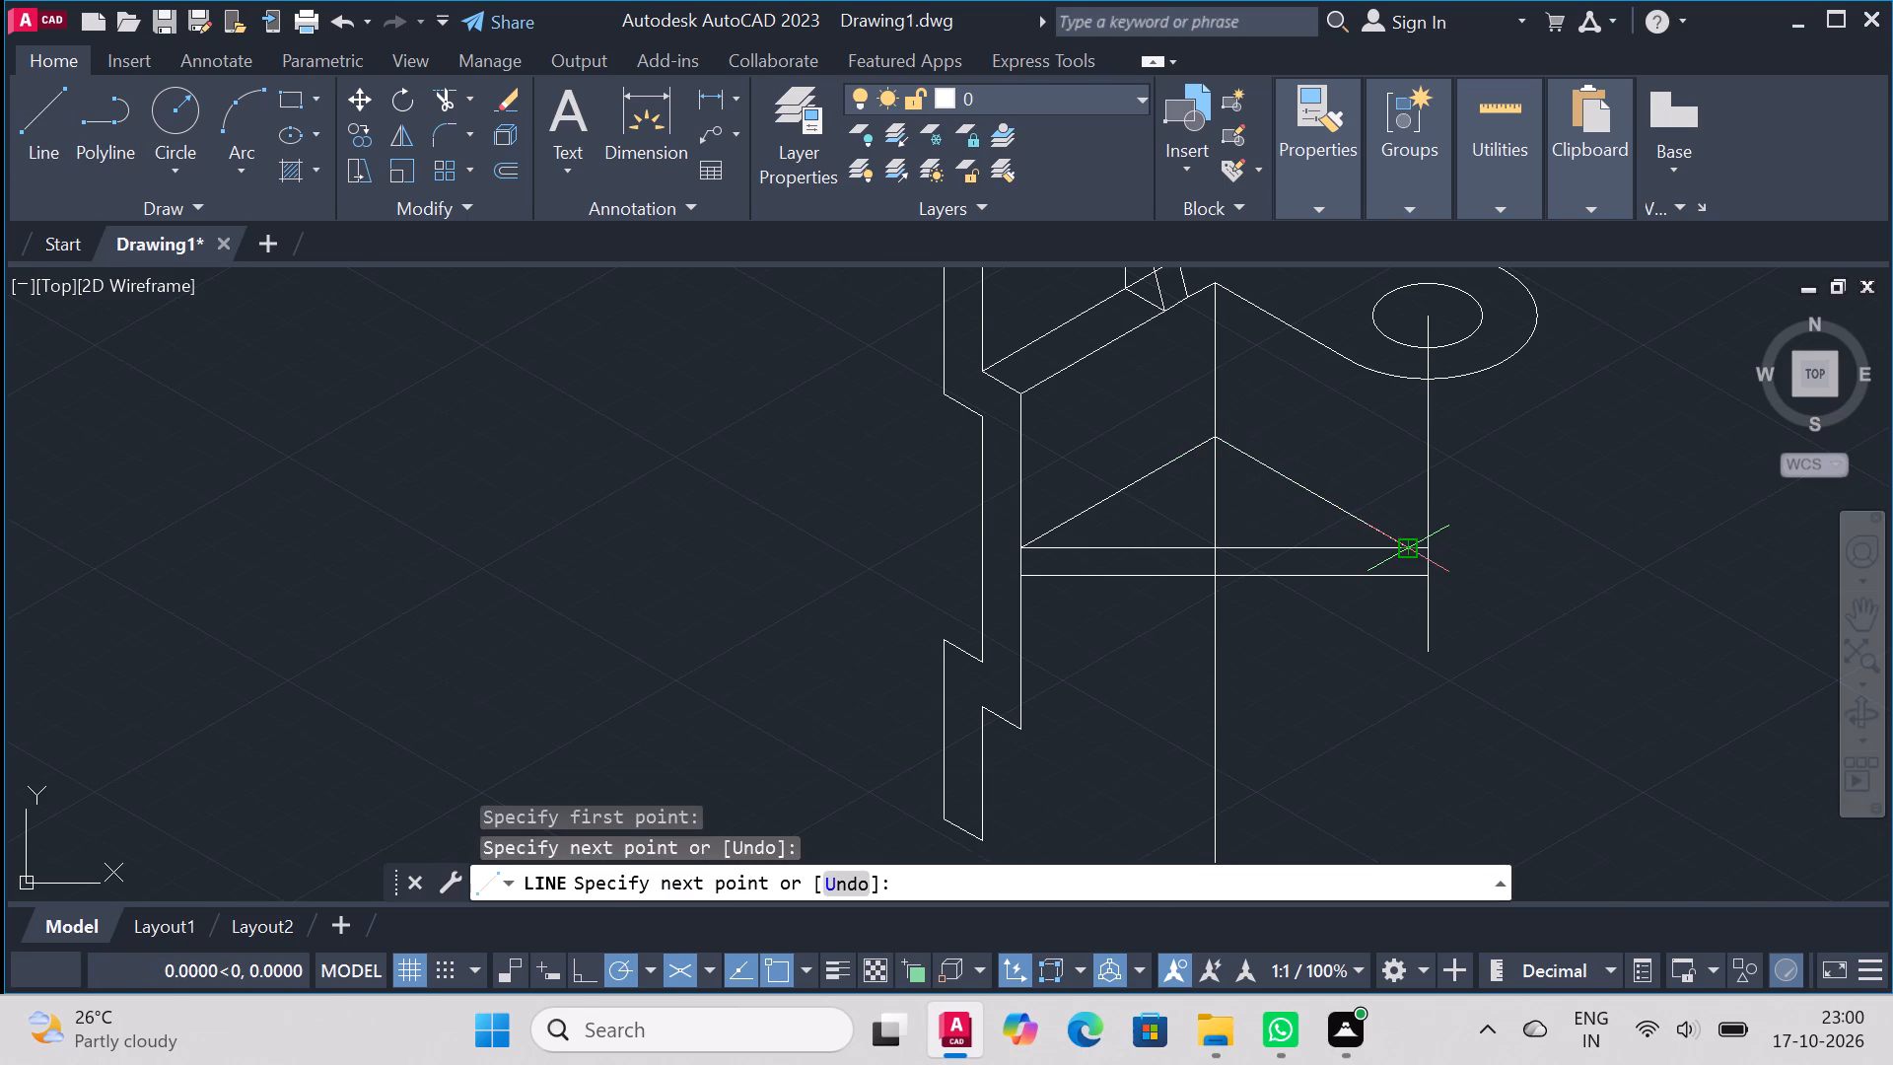
pyautogui.rightClick(1420, 535)
pyautogui.click(1500, 562)
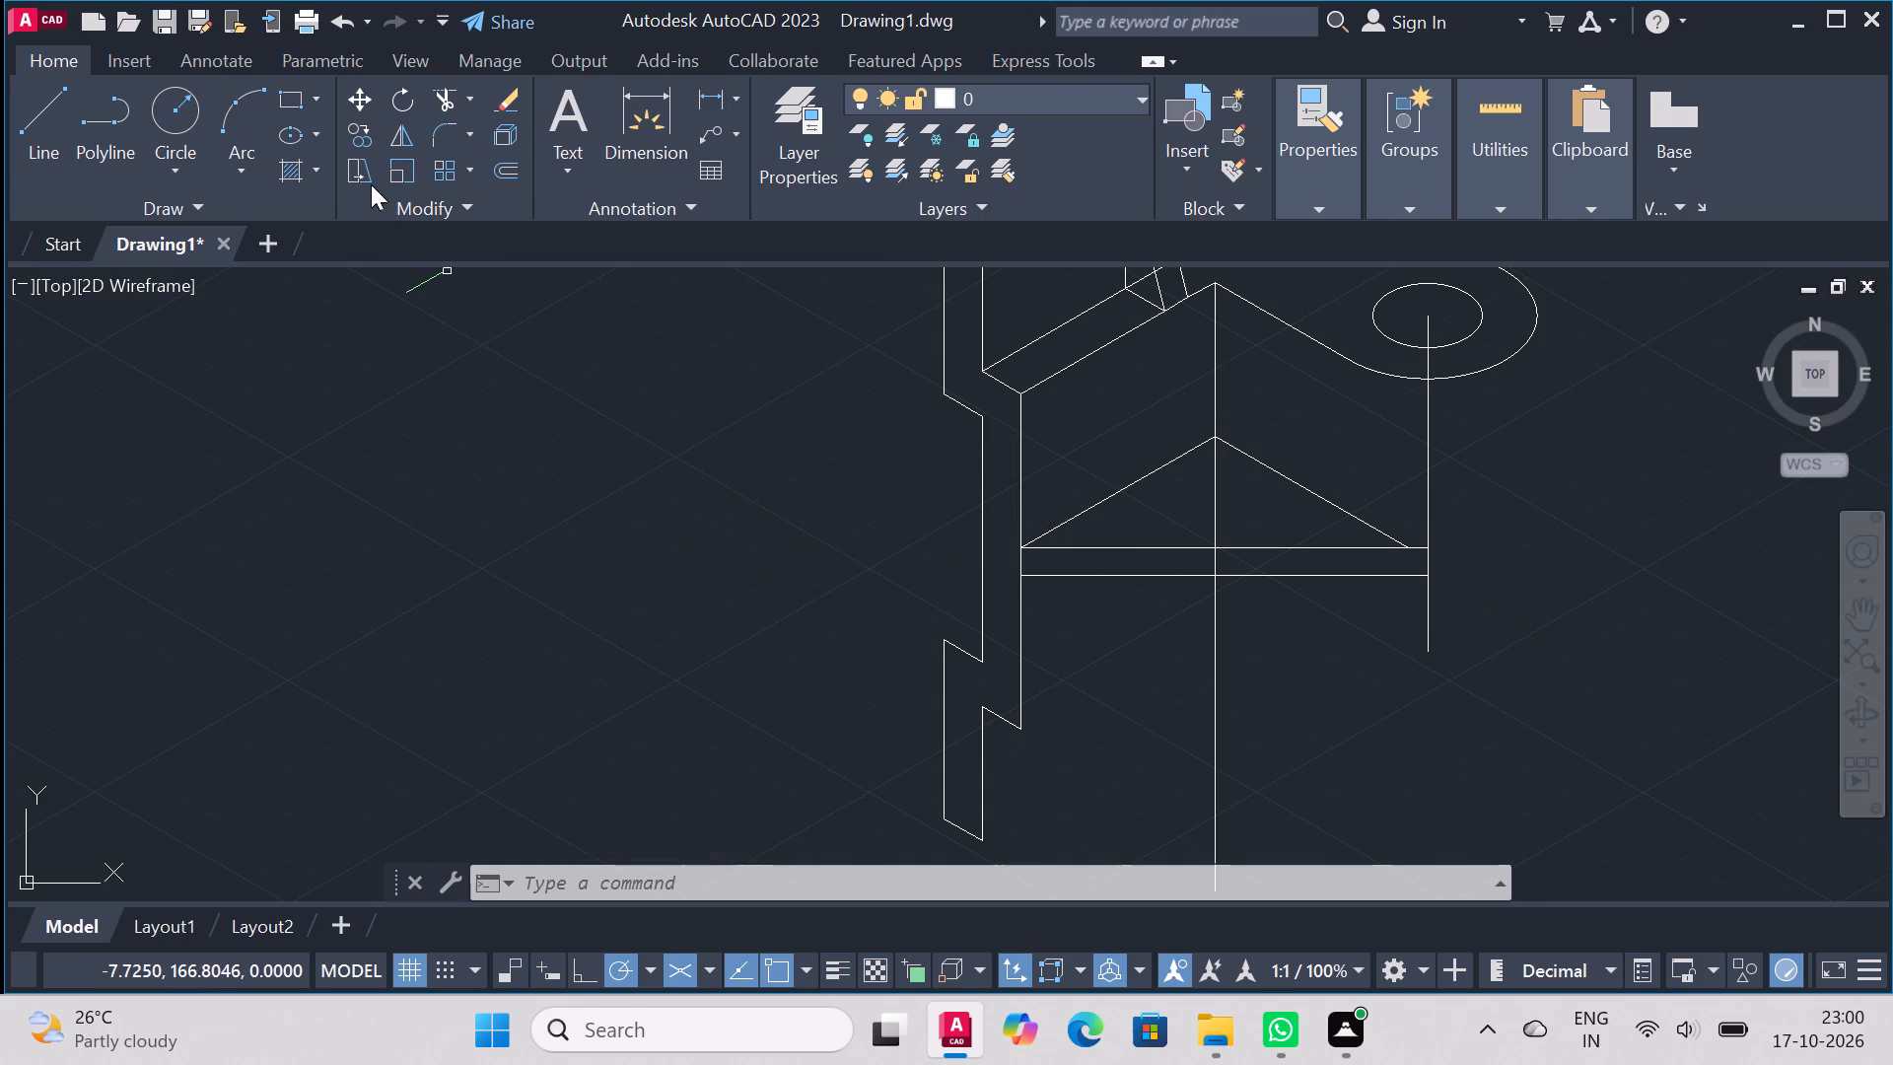
# Trim the vertical line between the apex of the two sloping lines and the upper horizontal line.
pyautogui.click(454, 107)
pyautogui.click(1215, 493)
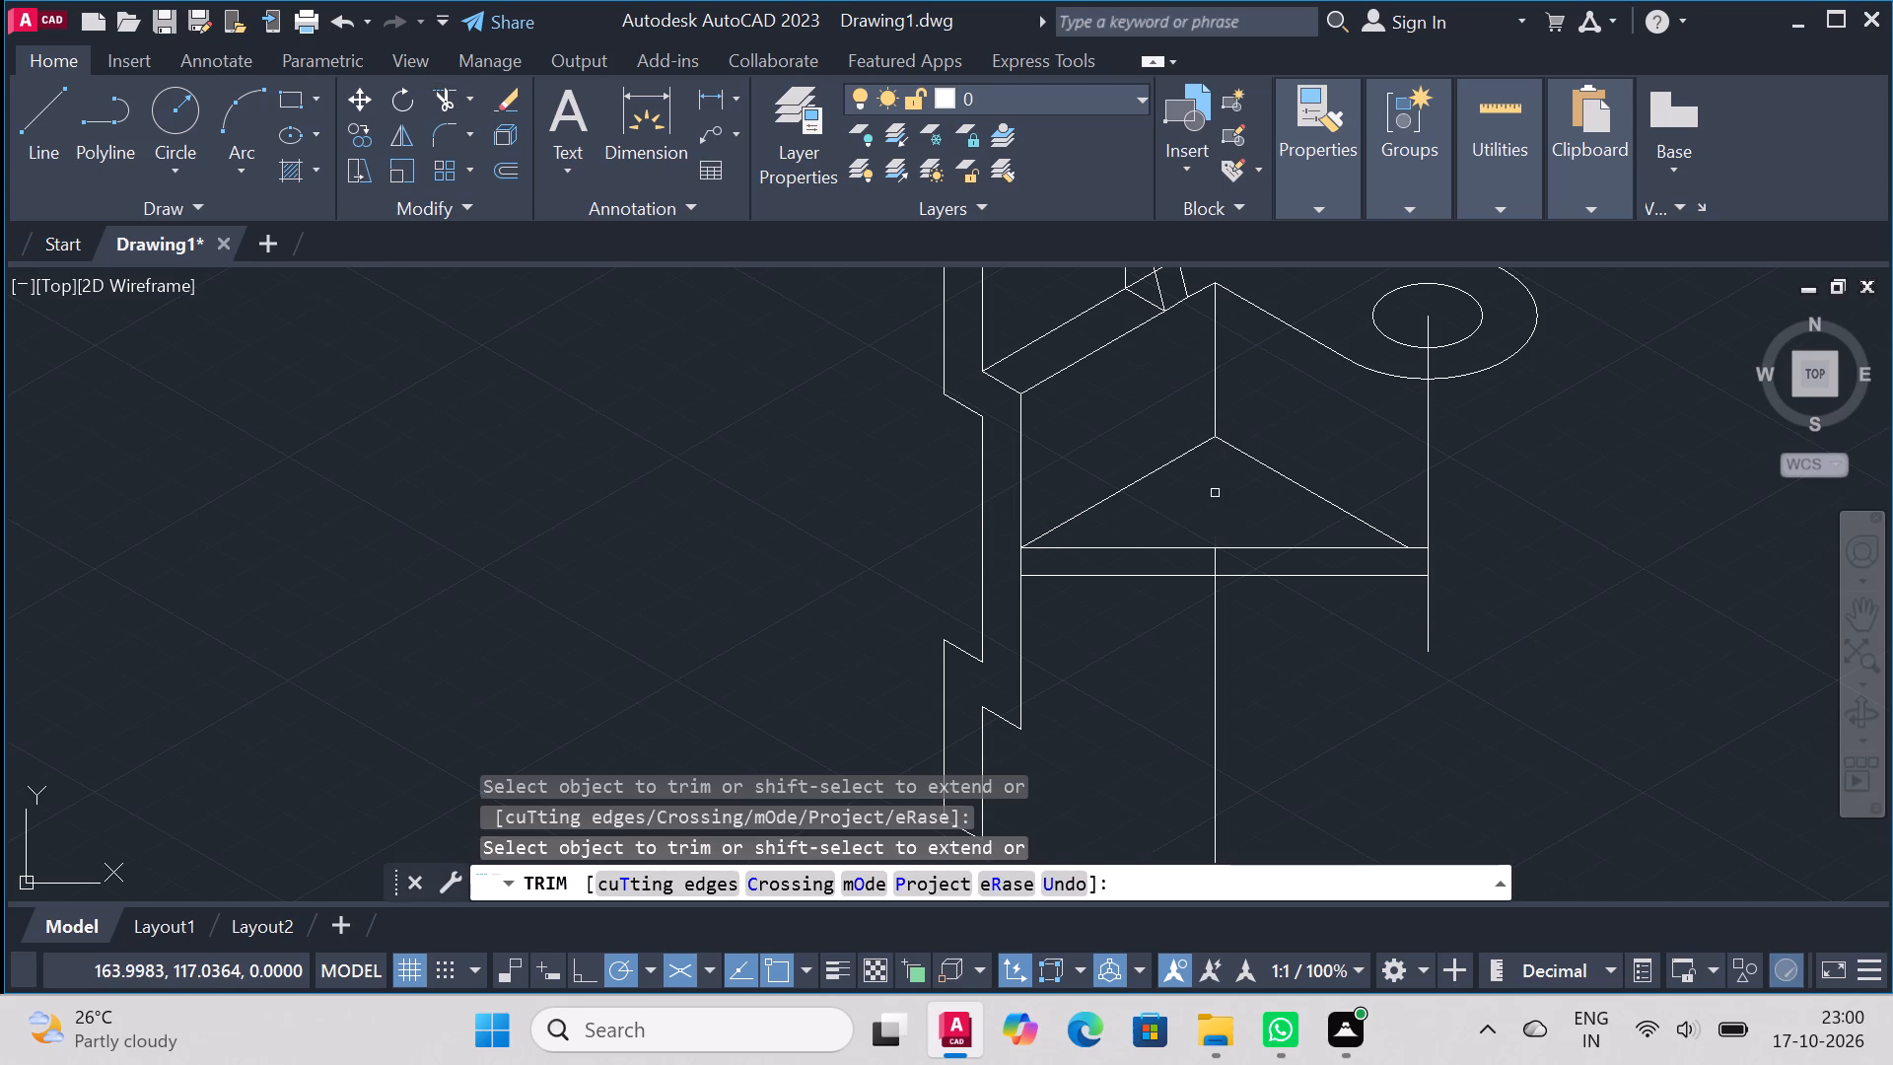
# Draw a 50-unit line at 30° from the front edge's lower end to the vertical line.
pyautogui.scroll(-2, 1384, 557)
pyautogui.scroll(1, 1385, 619)
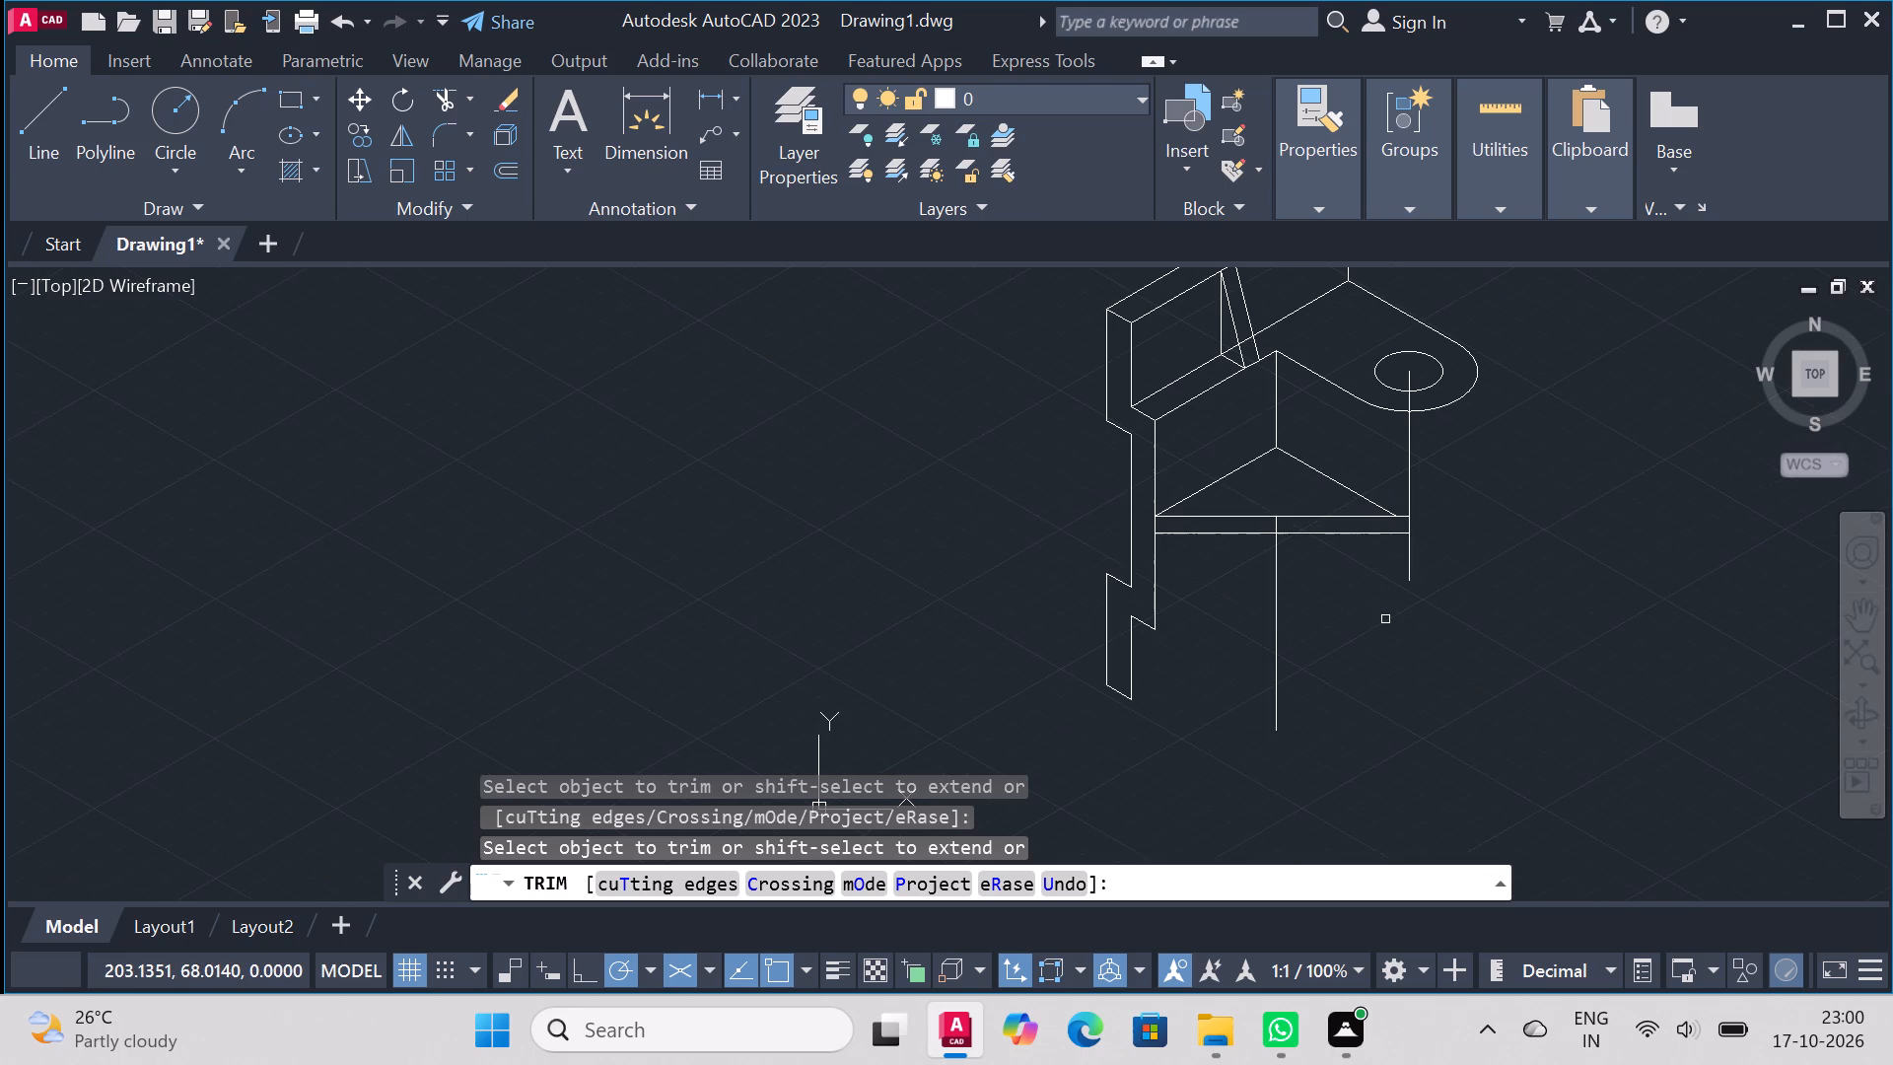
pyautogui.click(27, 108)
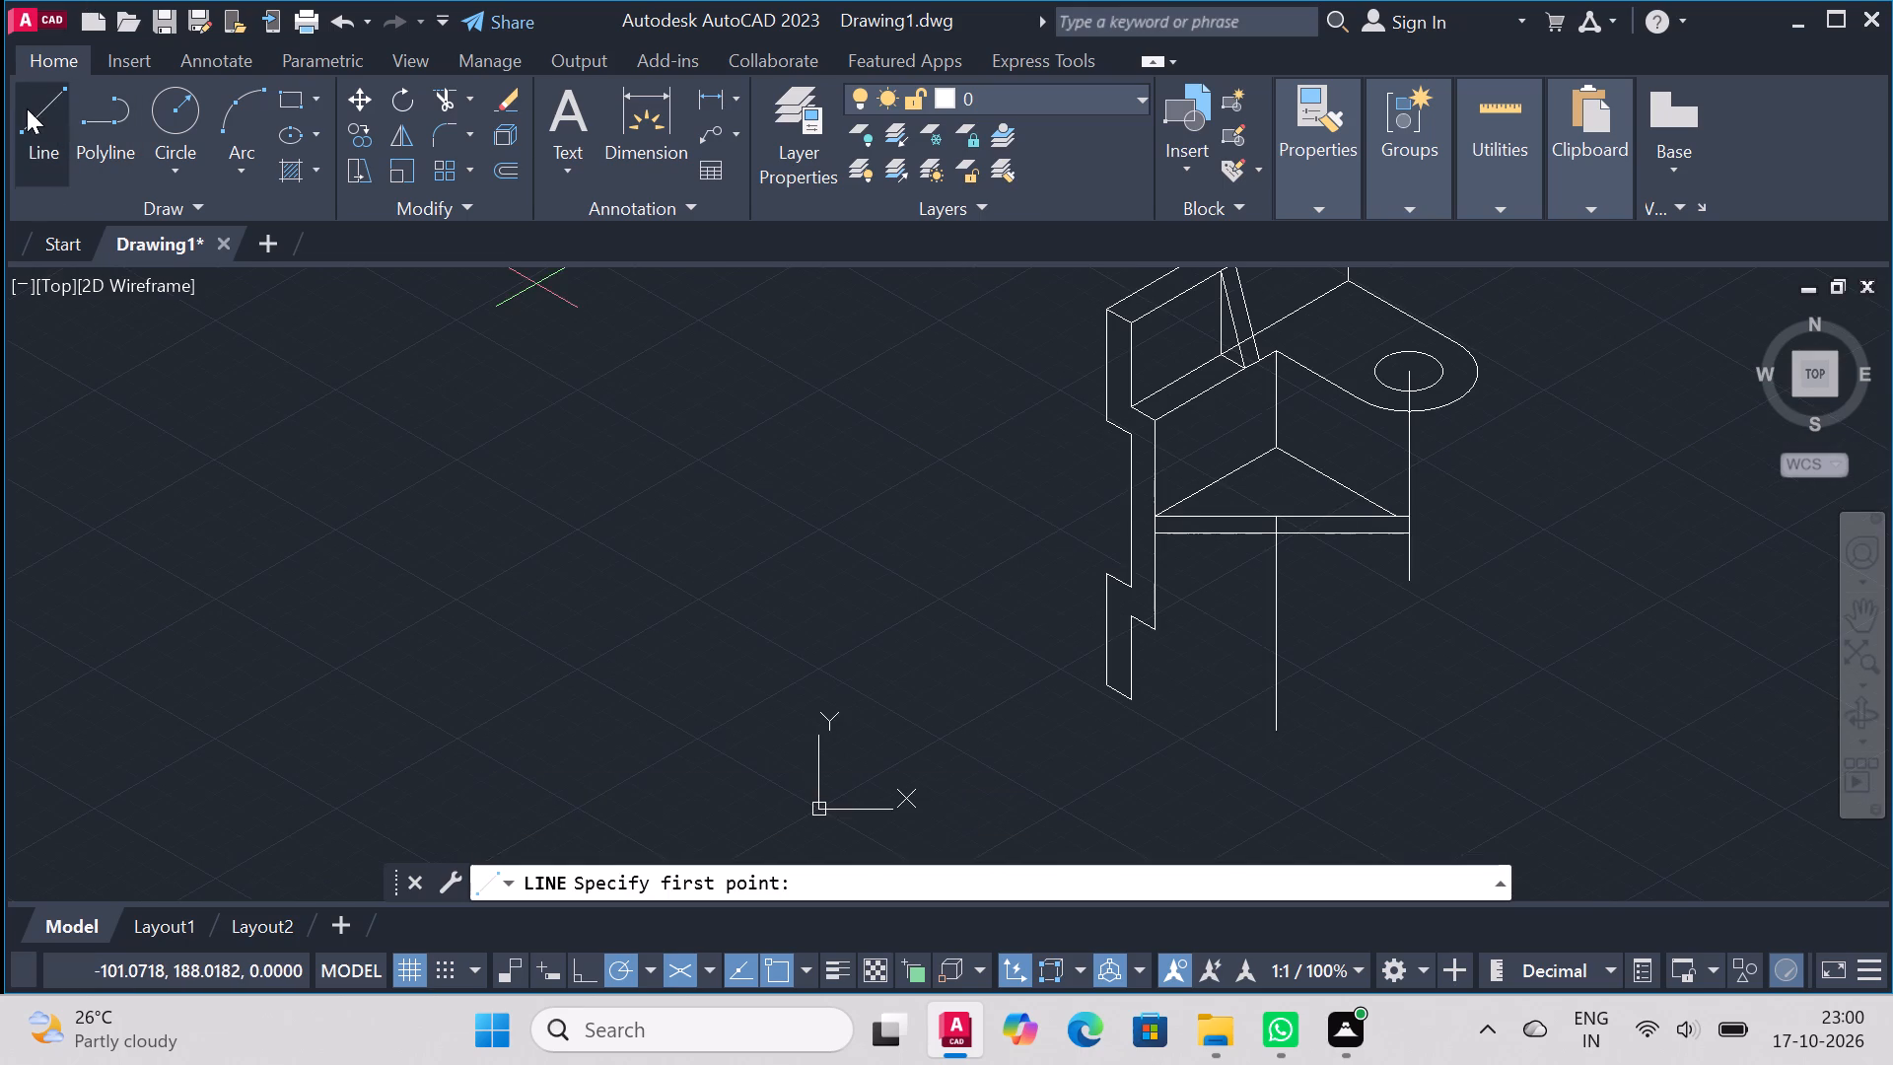
pyautogui.click(1153, 631)
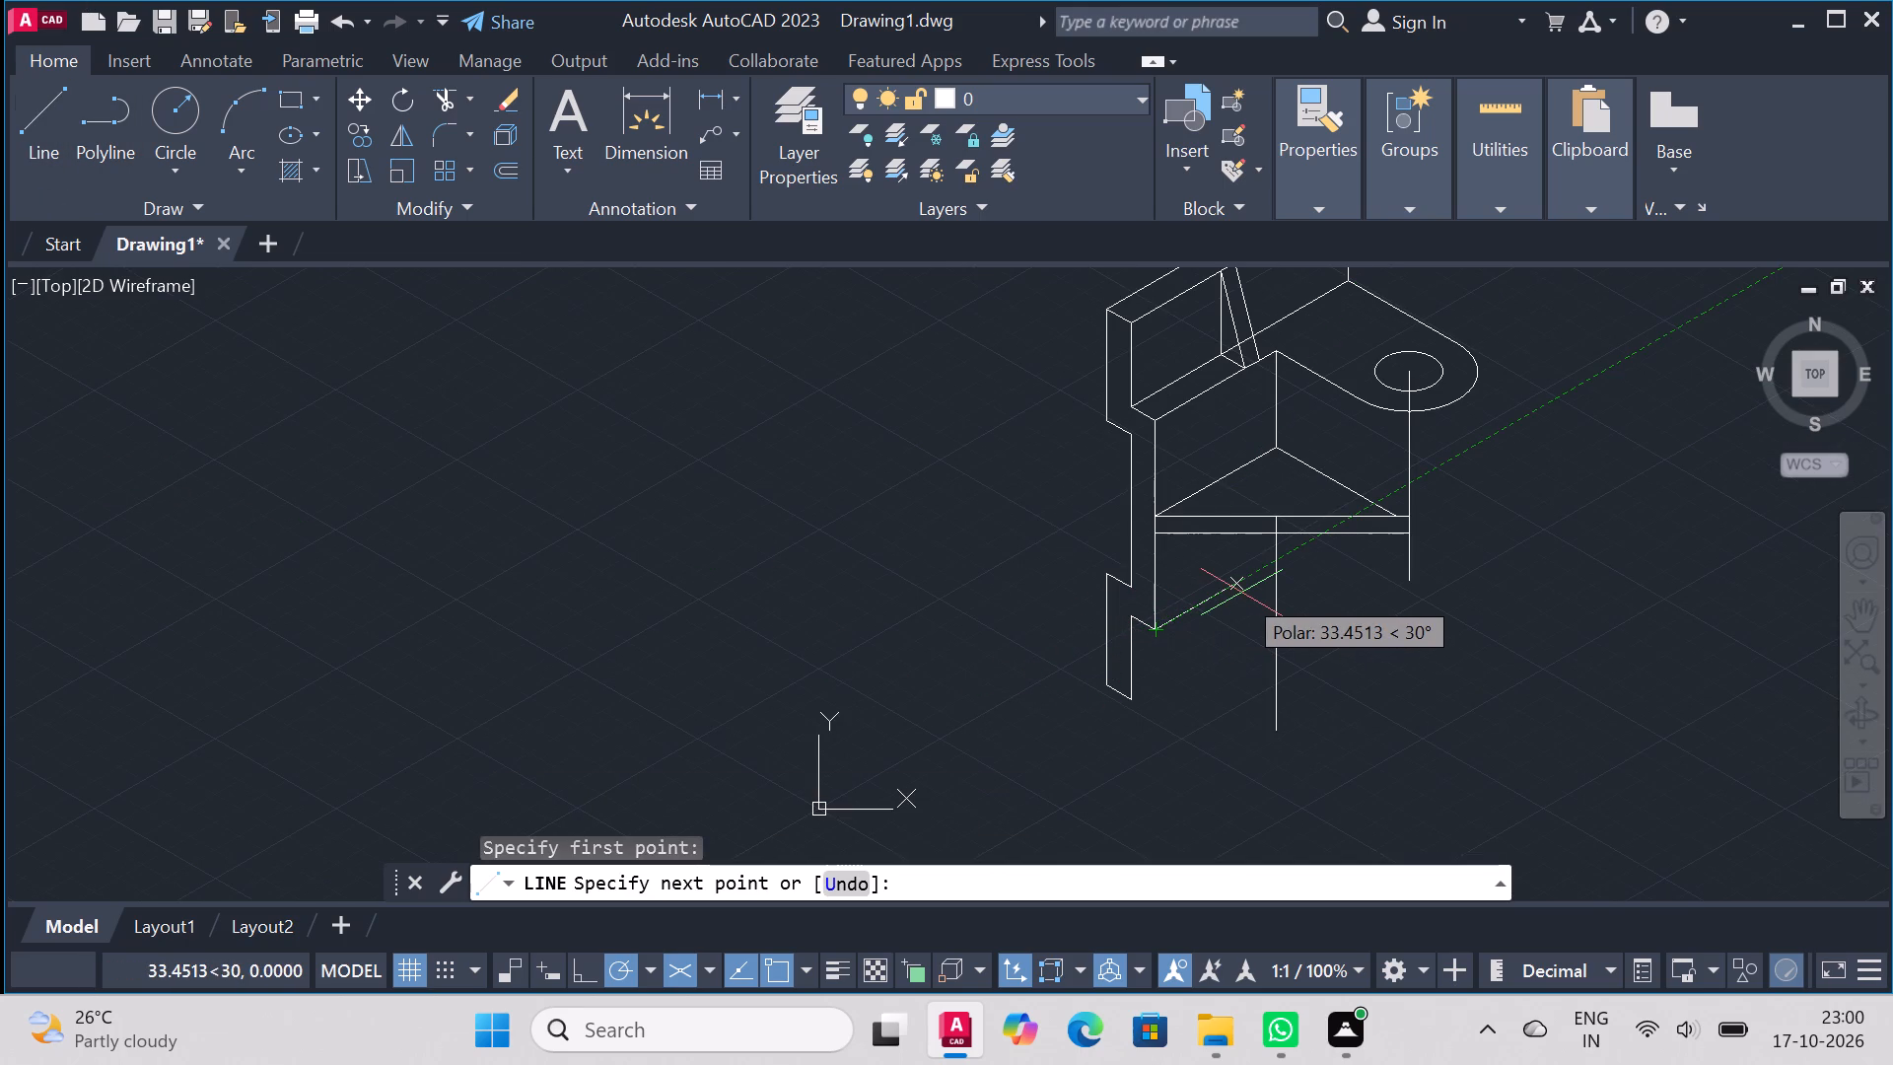
pyautogui.click(1270, 572)
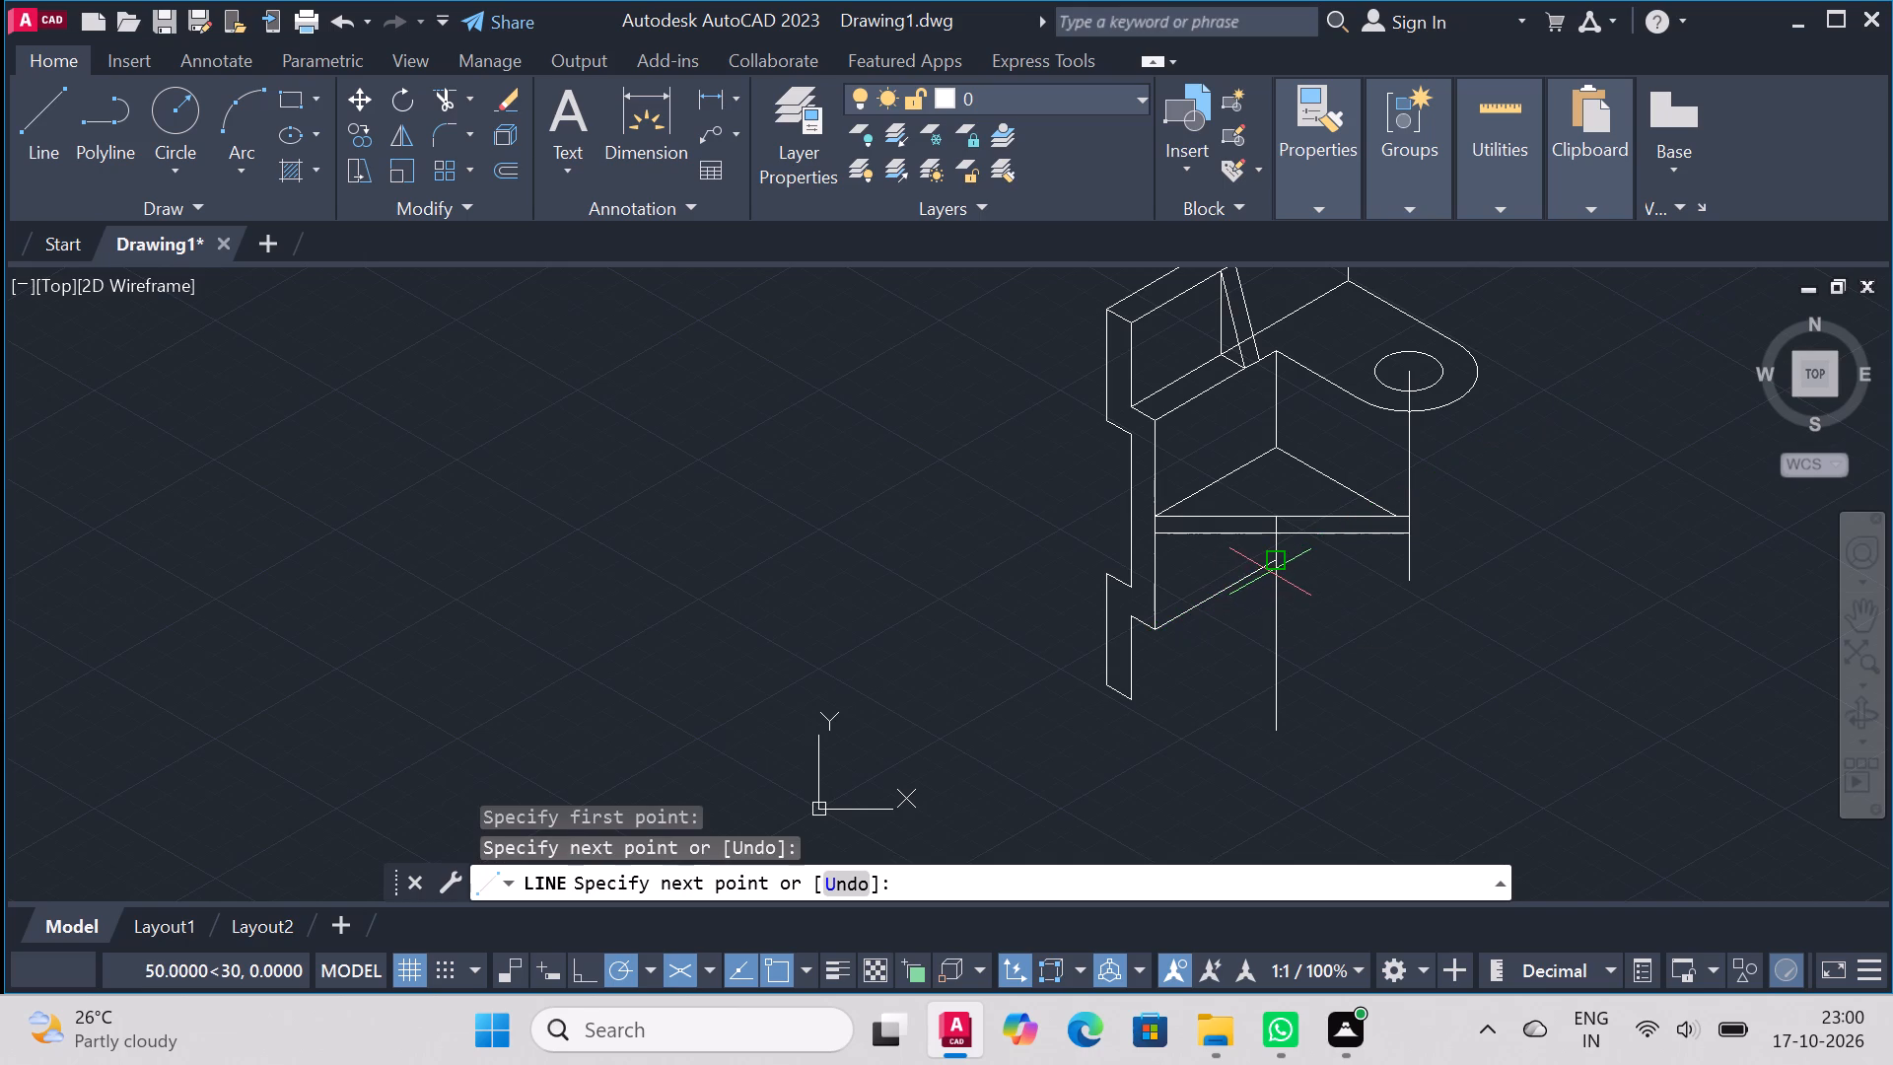
pyautogui.rightClick(1271, 571)
pyautogui.click(1363, 591)
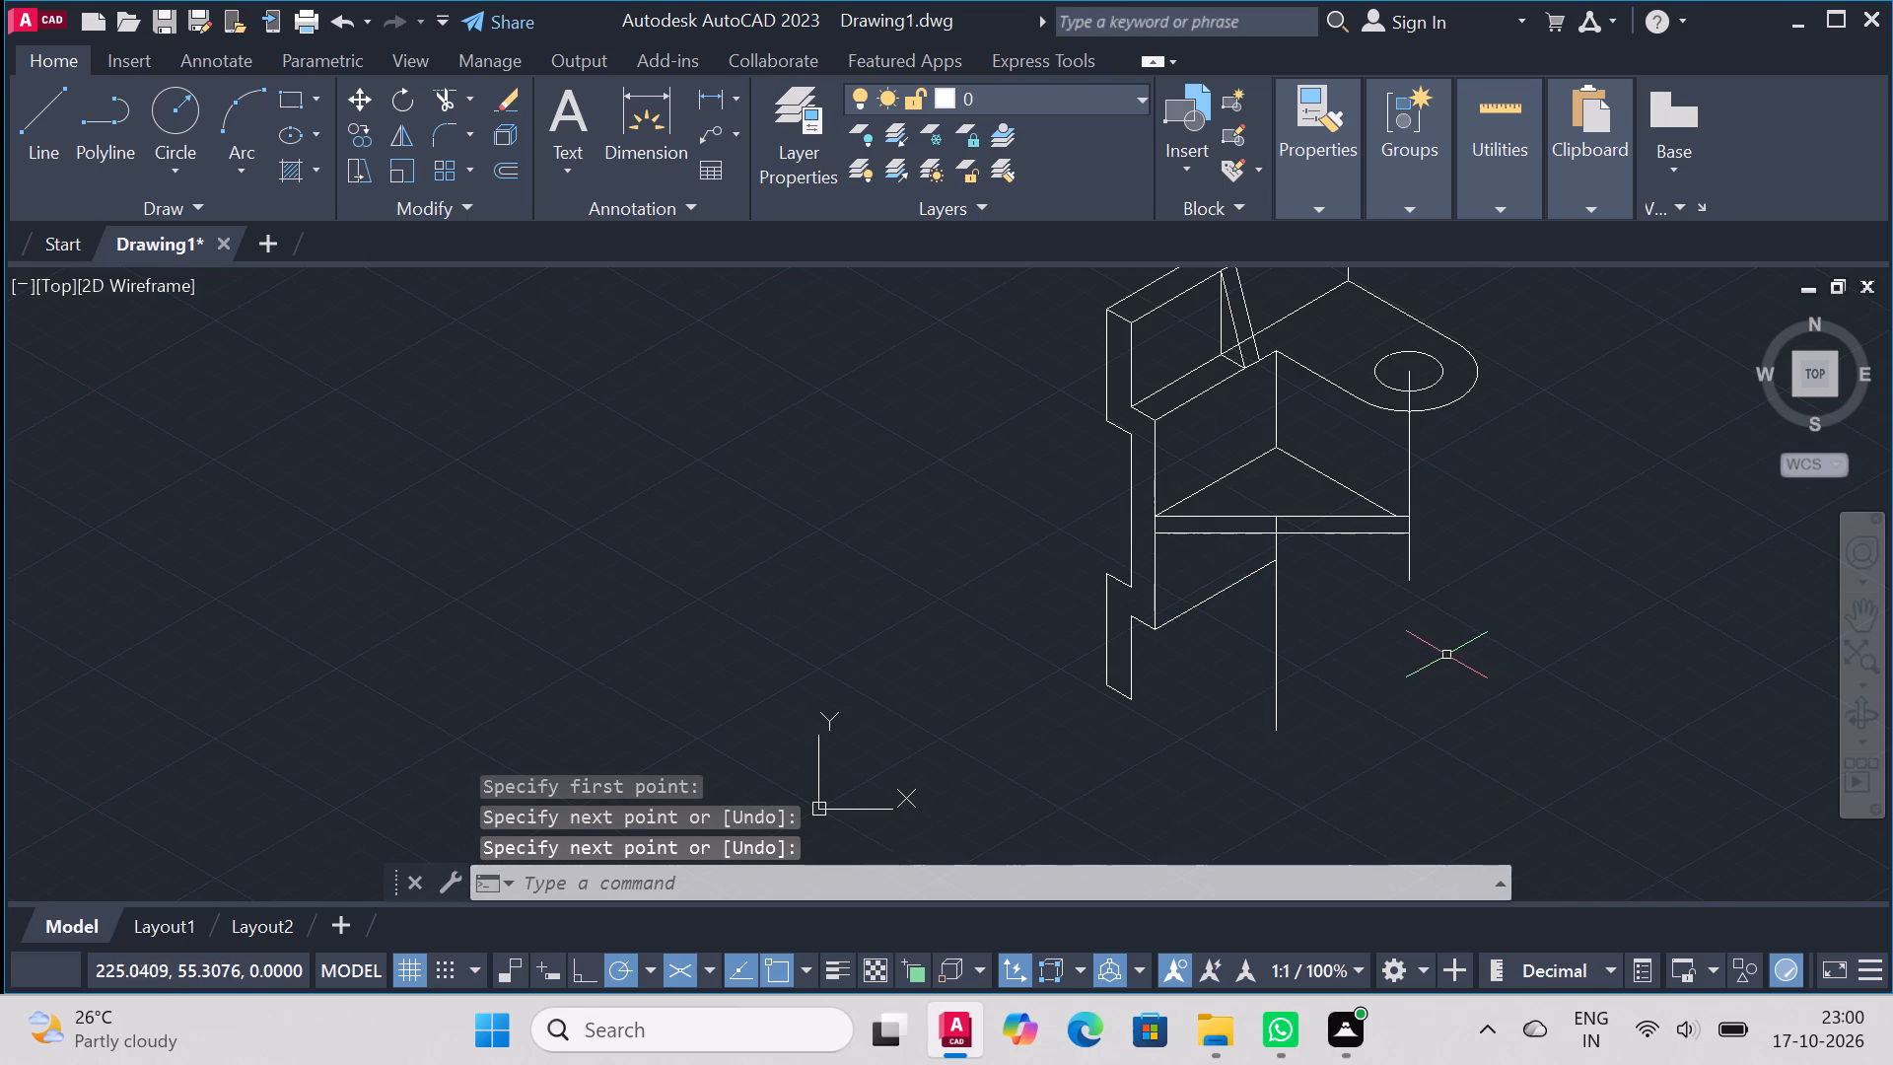
# Draw an isocircle of diameter 20 centred on the lower end of the vertical line below the hole.
pyautogui.click(51, 105)
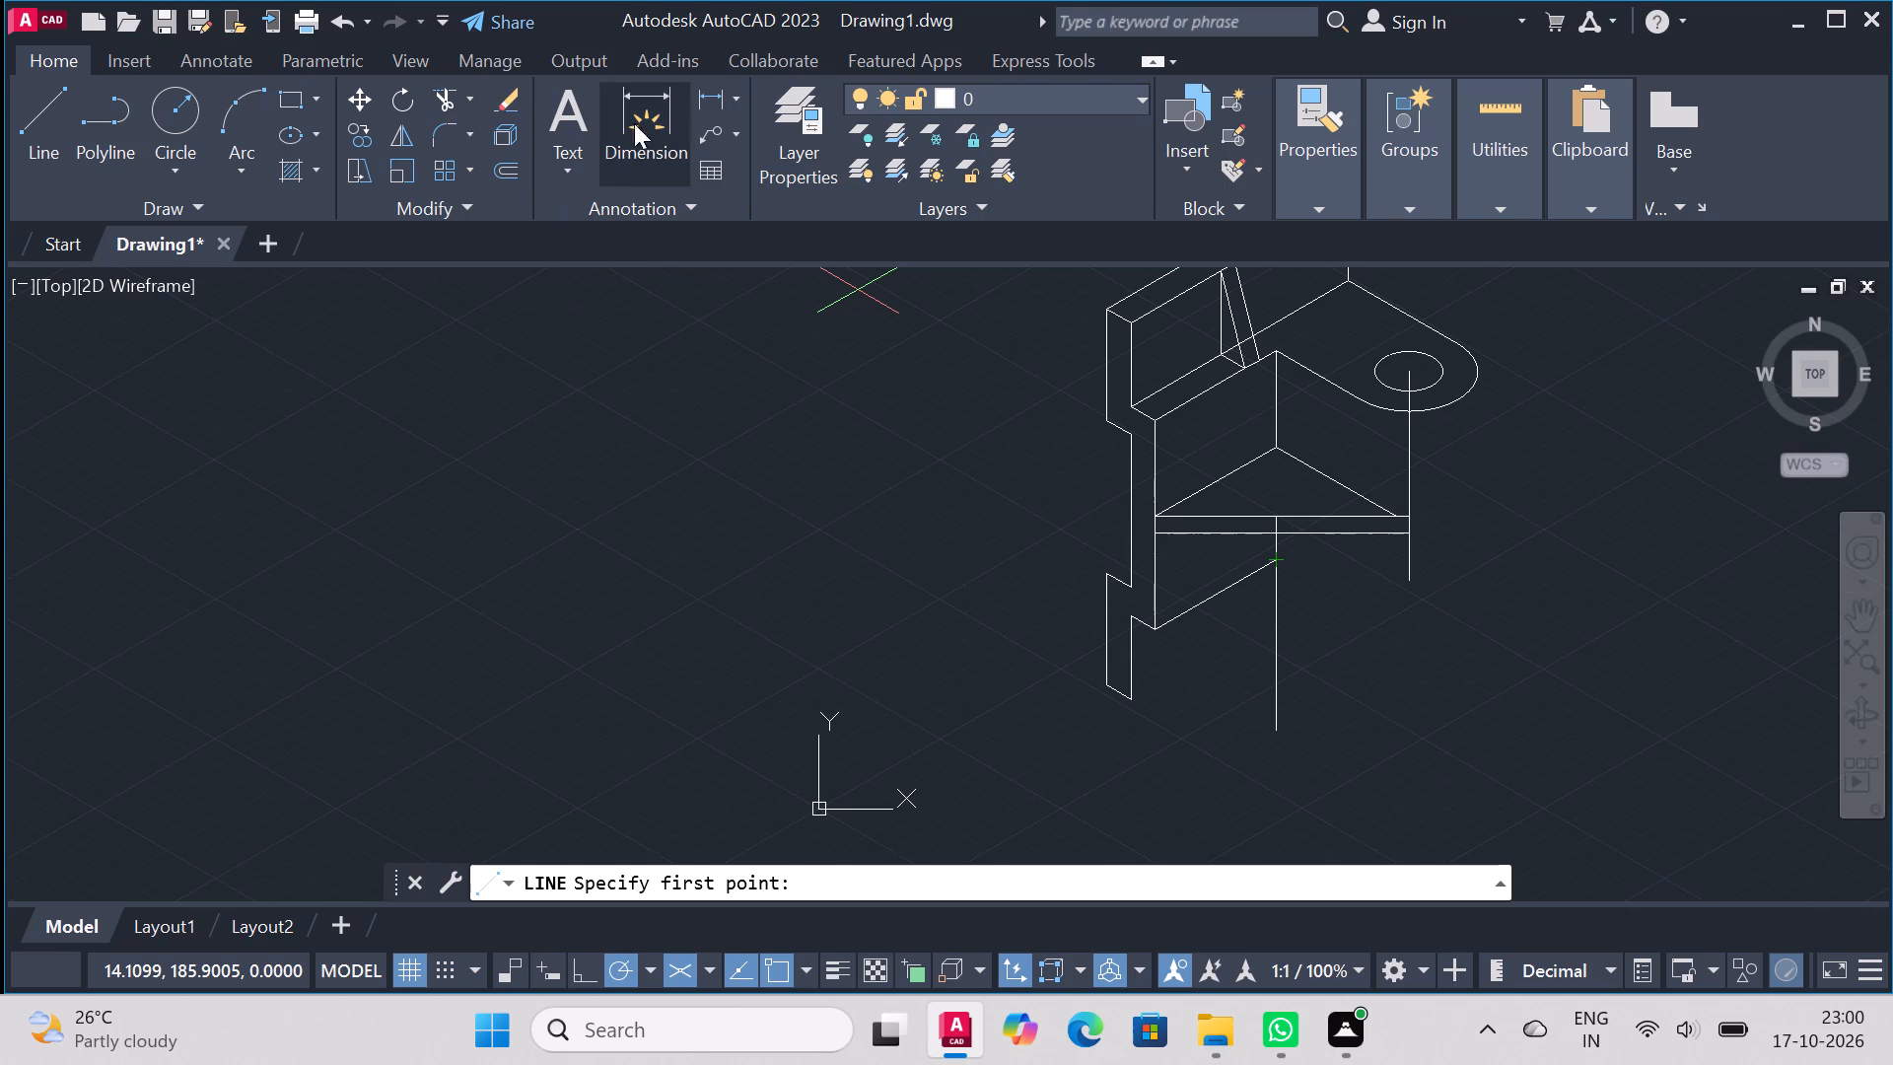
pyautogui.press('Escape')
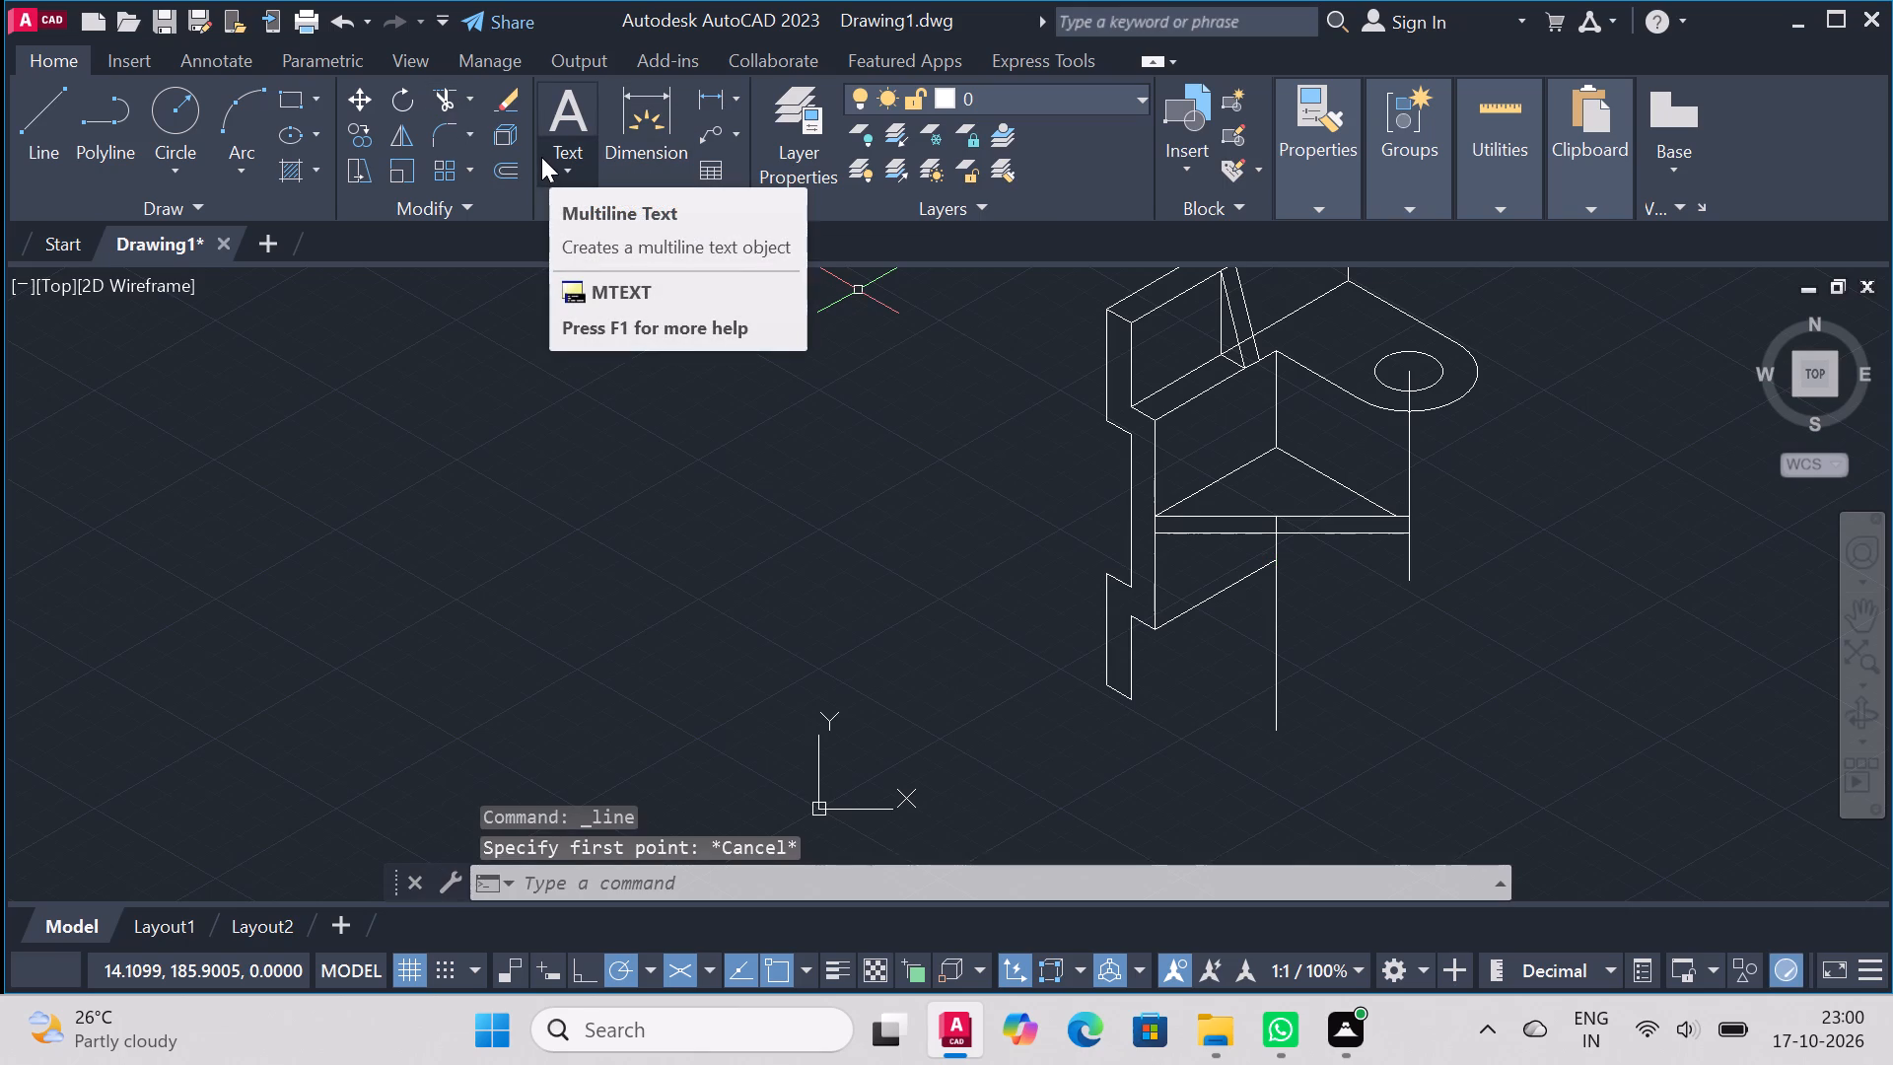
pyautogui.write('el')
pyautogui.press('Return')
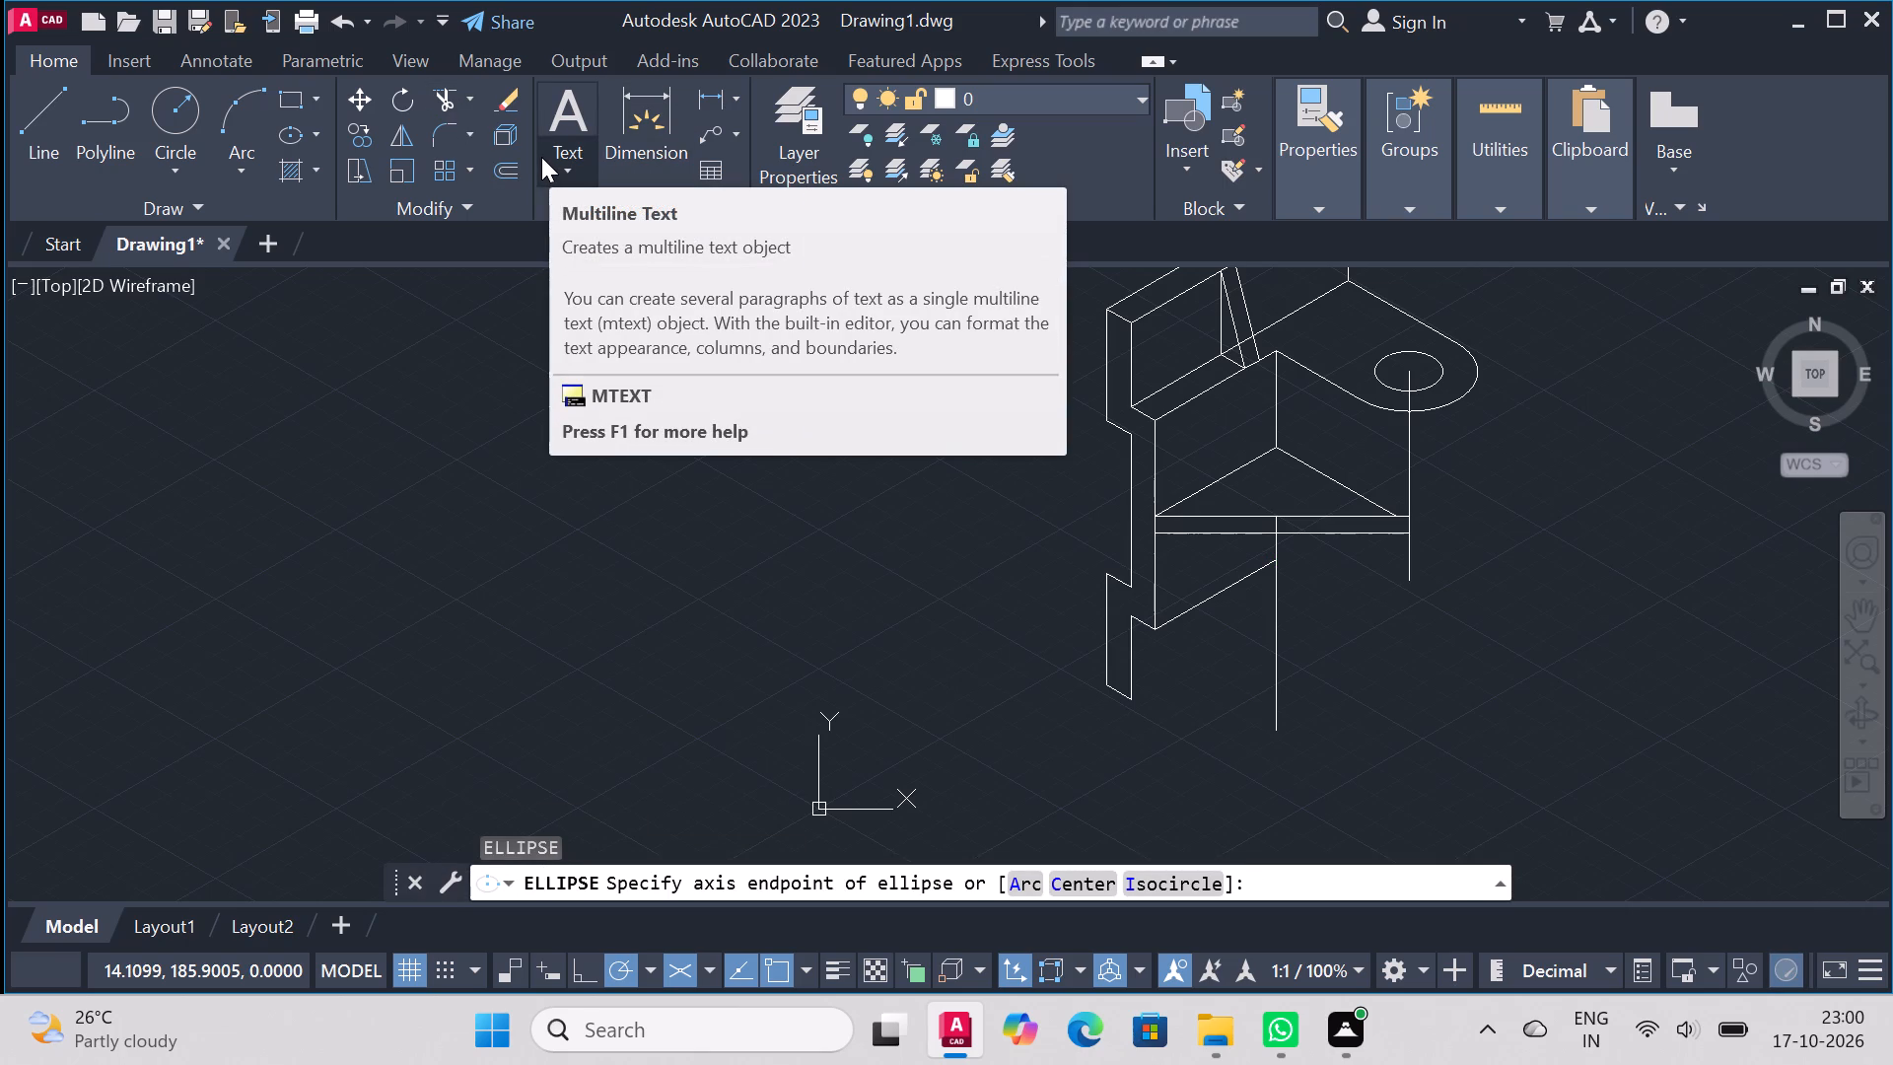
pyautogui.write('iso')
pyautogui.press('Return')
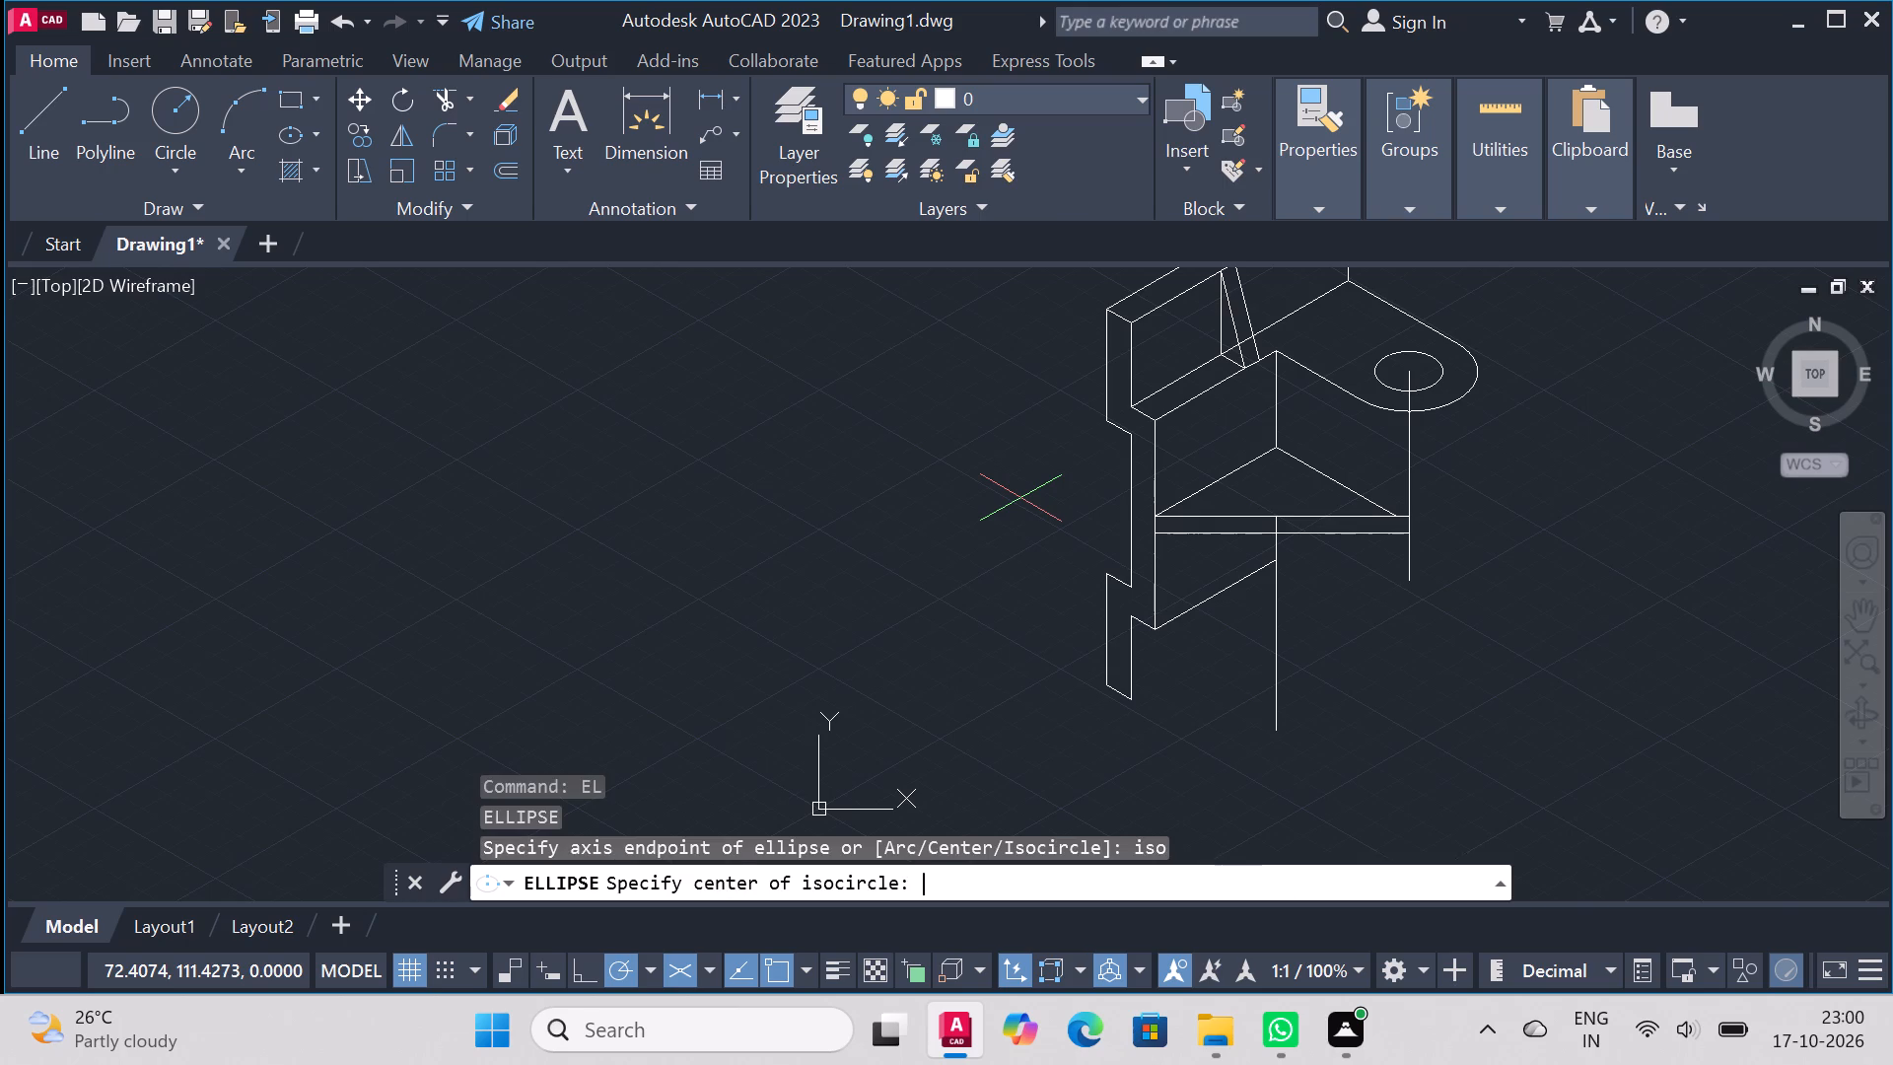
pyautogui.click(1407, 579)
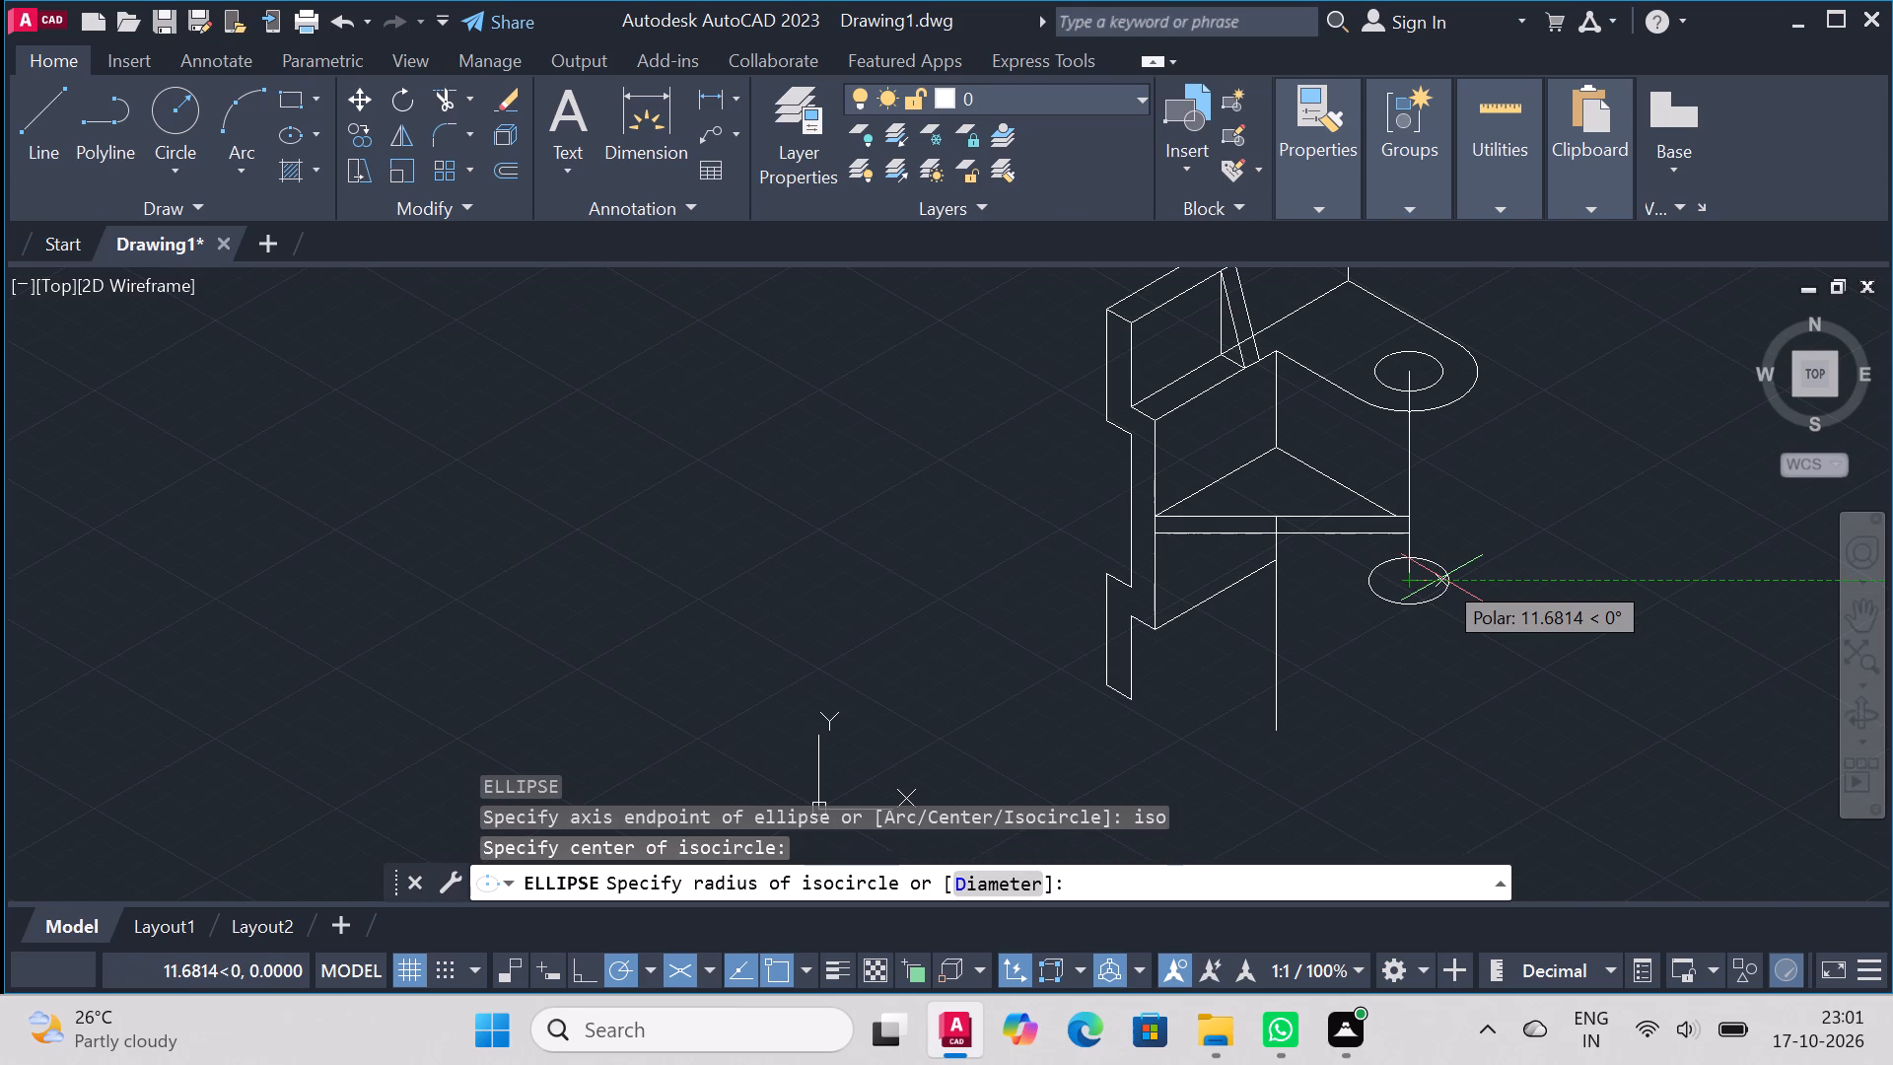
pyautogui.press('d')
pyautogui.press('Return')
pyautogui.write('20')
pyautogui.press('Return')
# Draw a concentric isocircle of radius 20 around the lower 20-diameter isocircle.
pyautogui.rightClick(1582, 547)
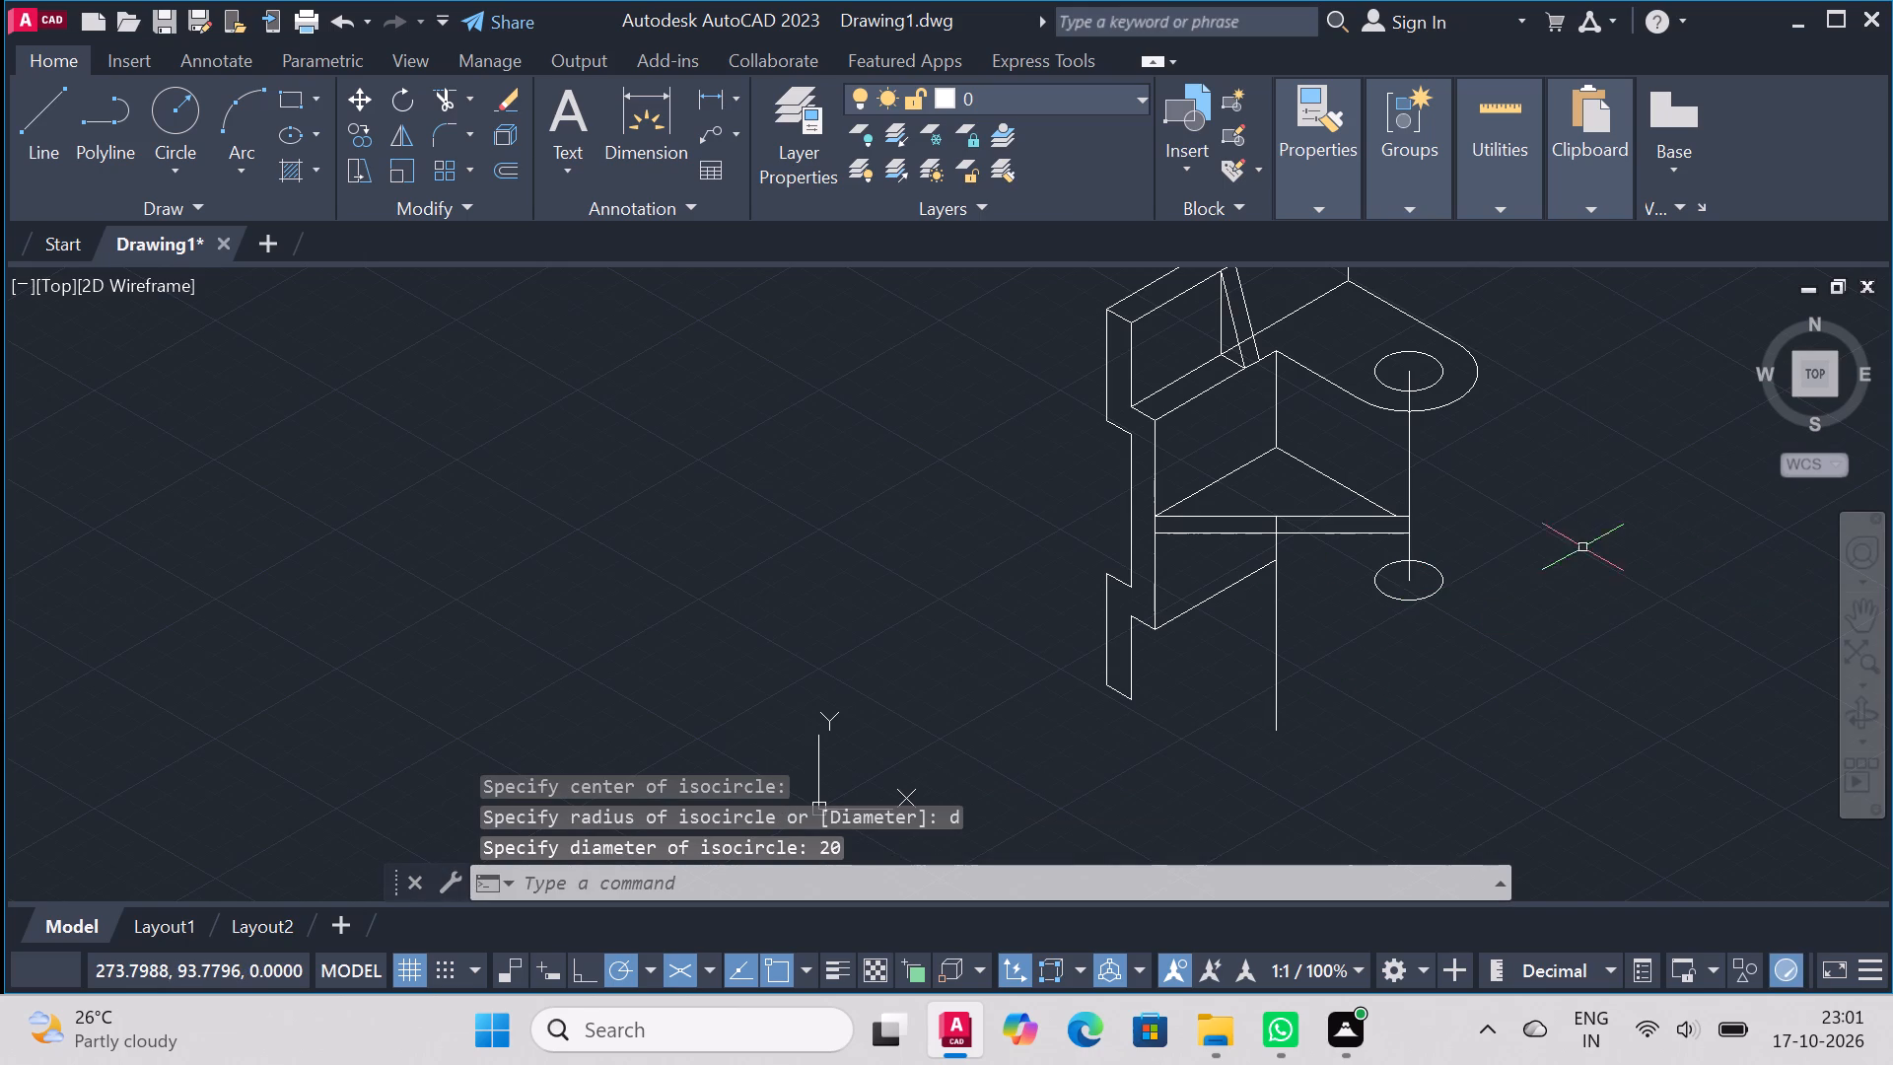
pyautogui.click(1634, 423)
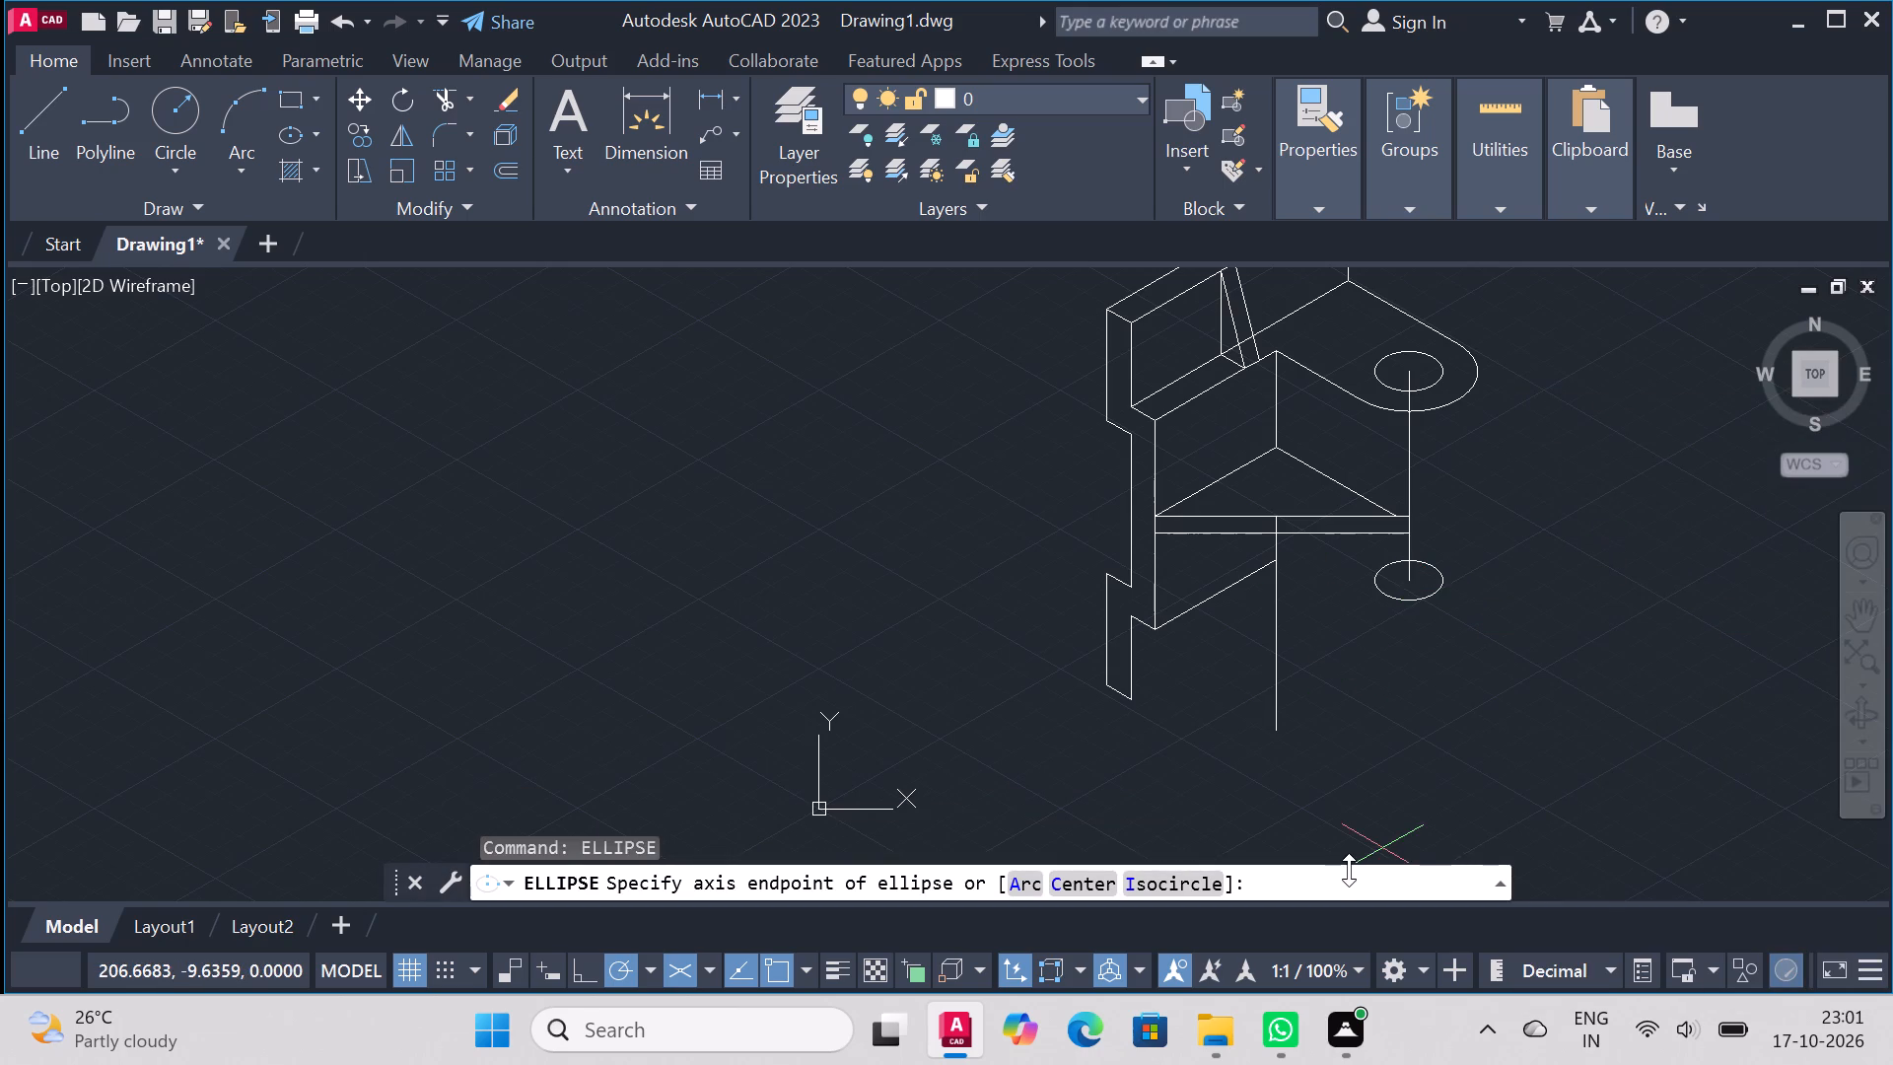
pyautogui.write('iso')
pyautogui.press('Return')
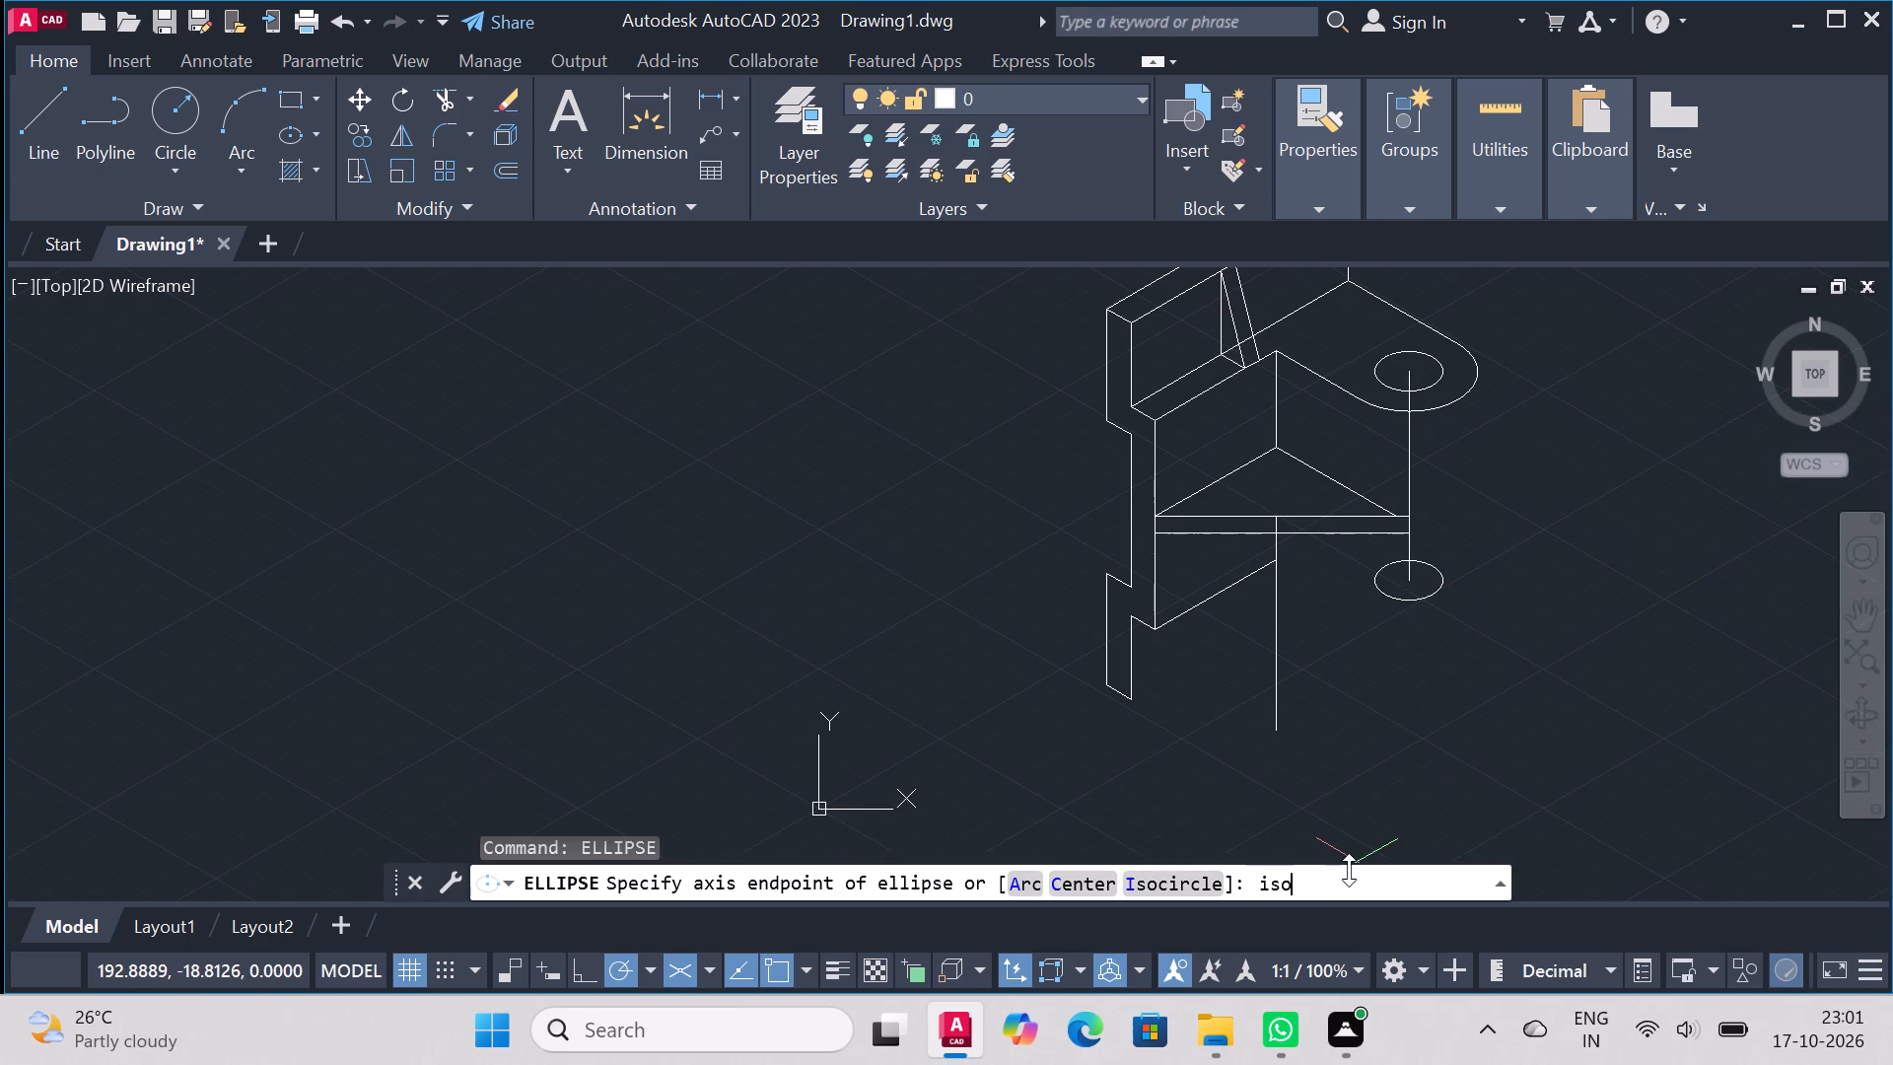
pyautogui.click(1411, 579)
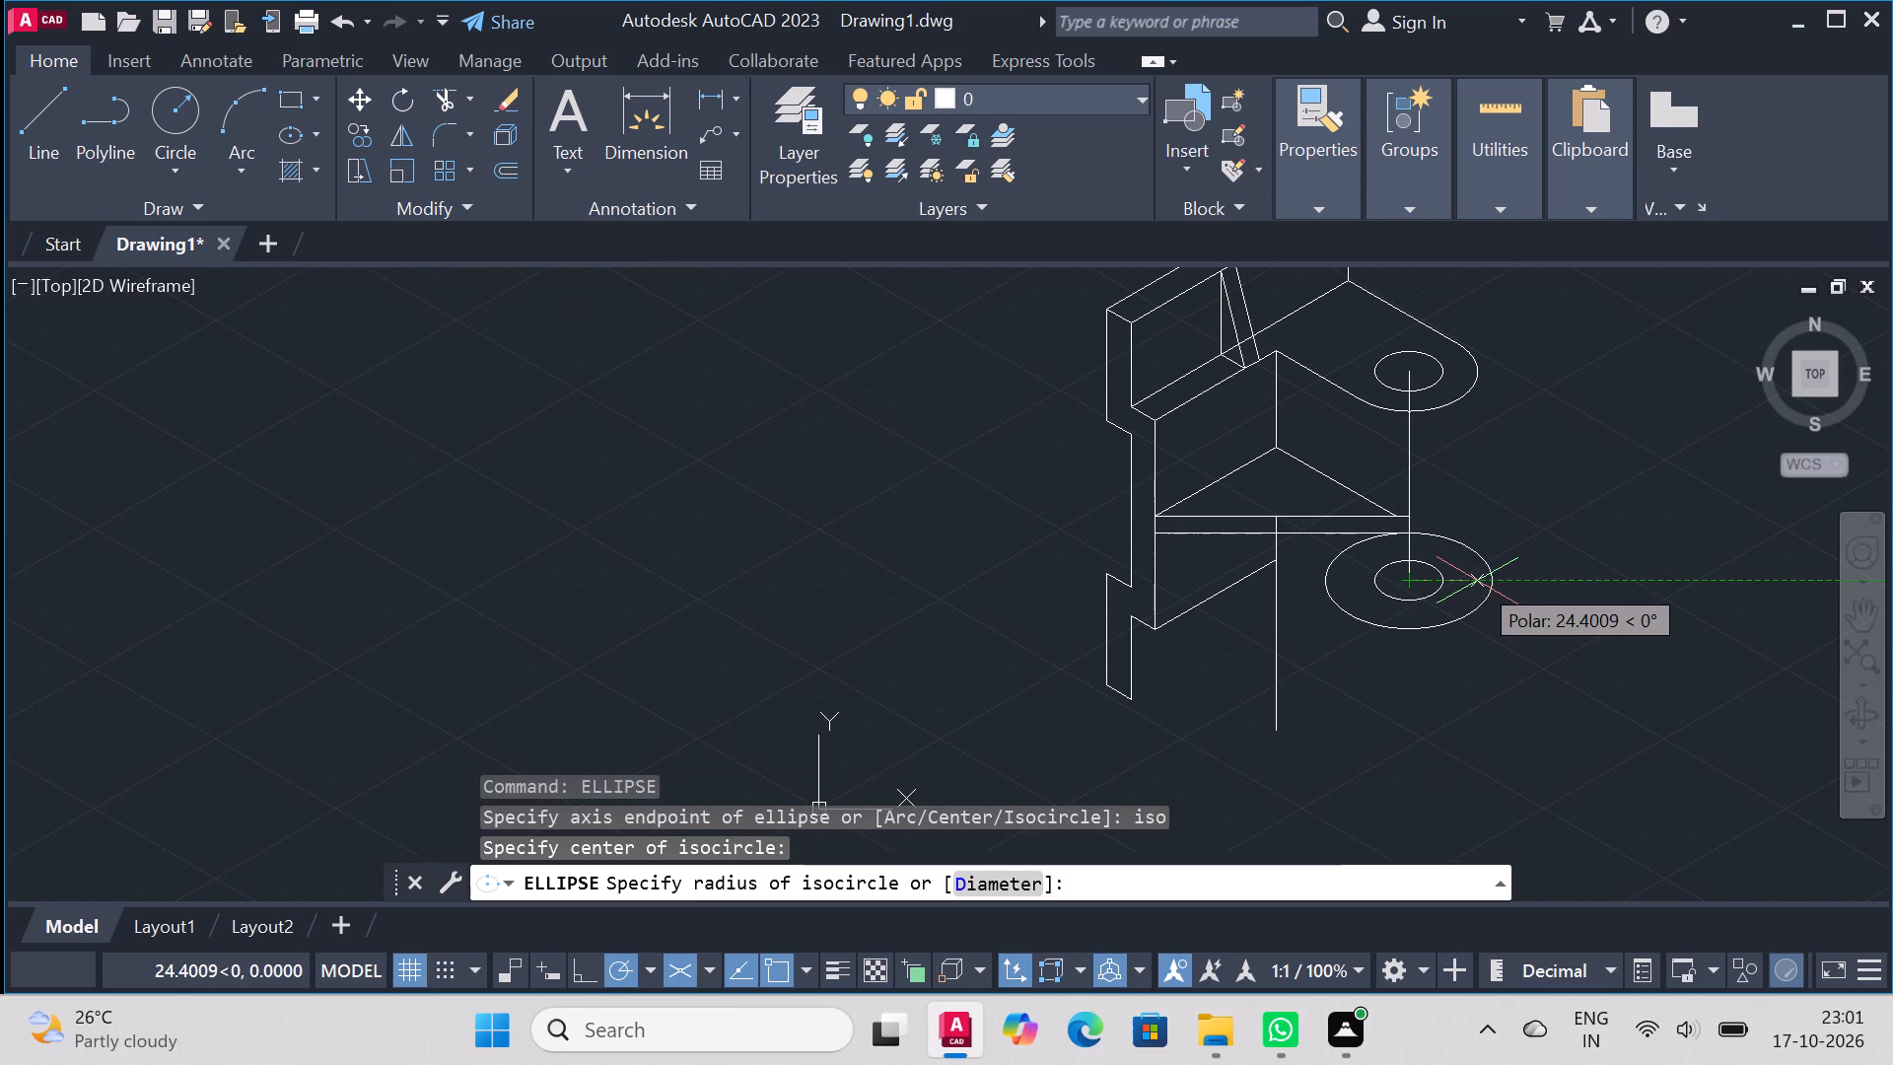
pyautogui.press('r')
pyautogui.press('Return')
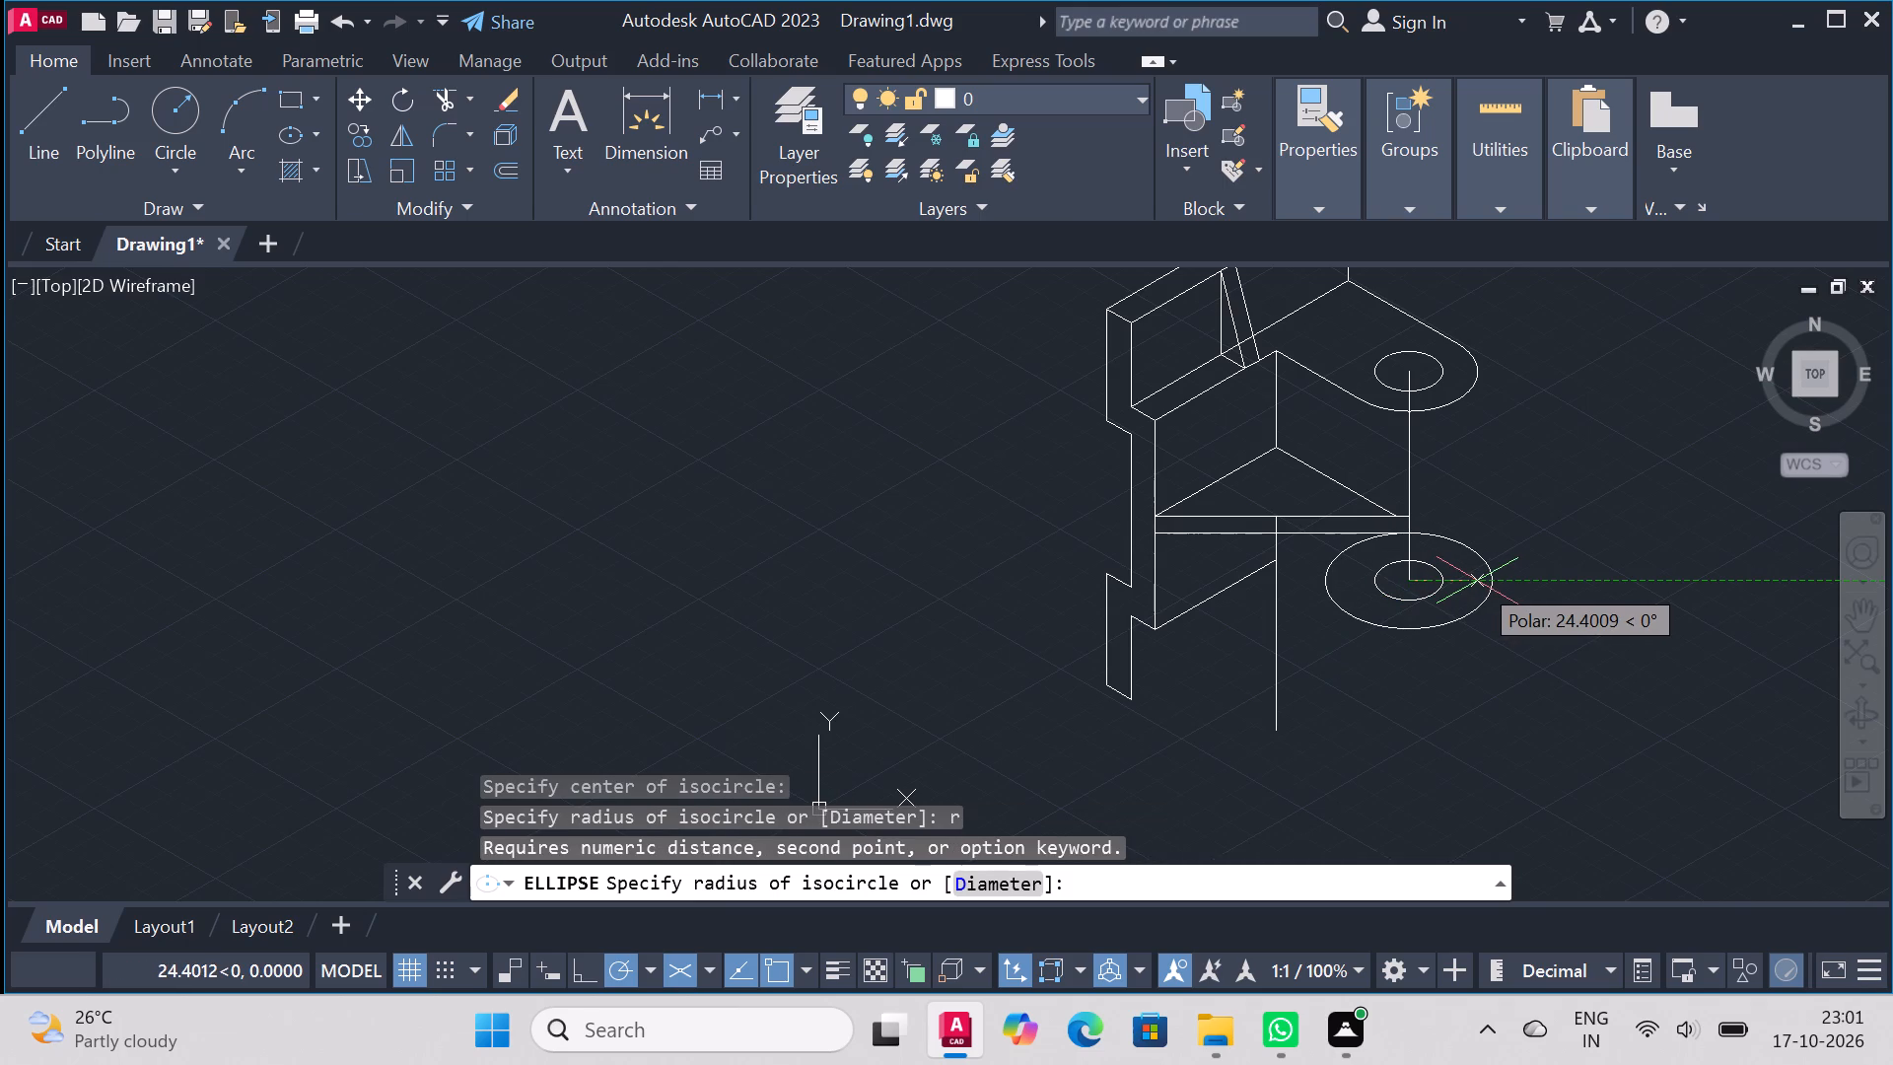
pyautogui.write('20')
pyautogui.press('Return')
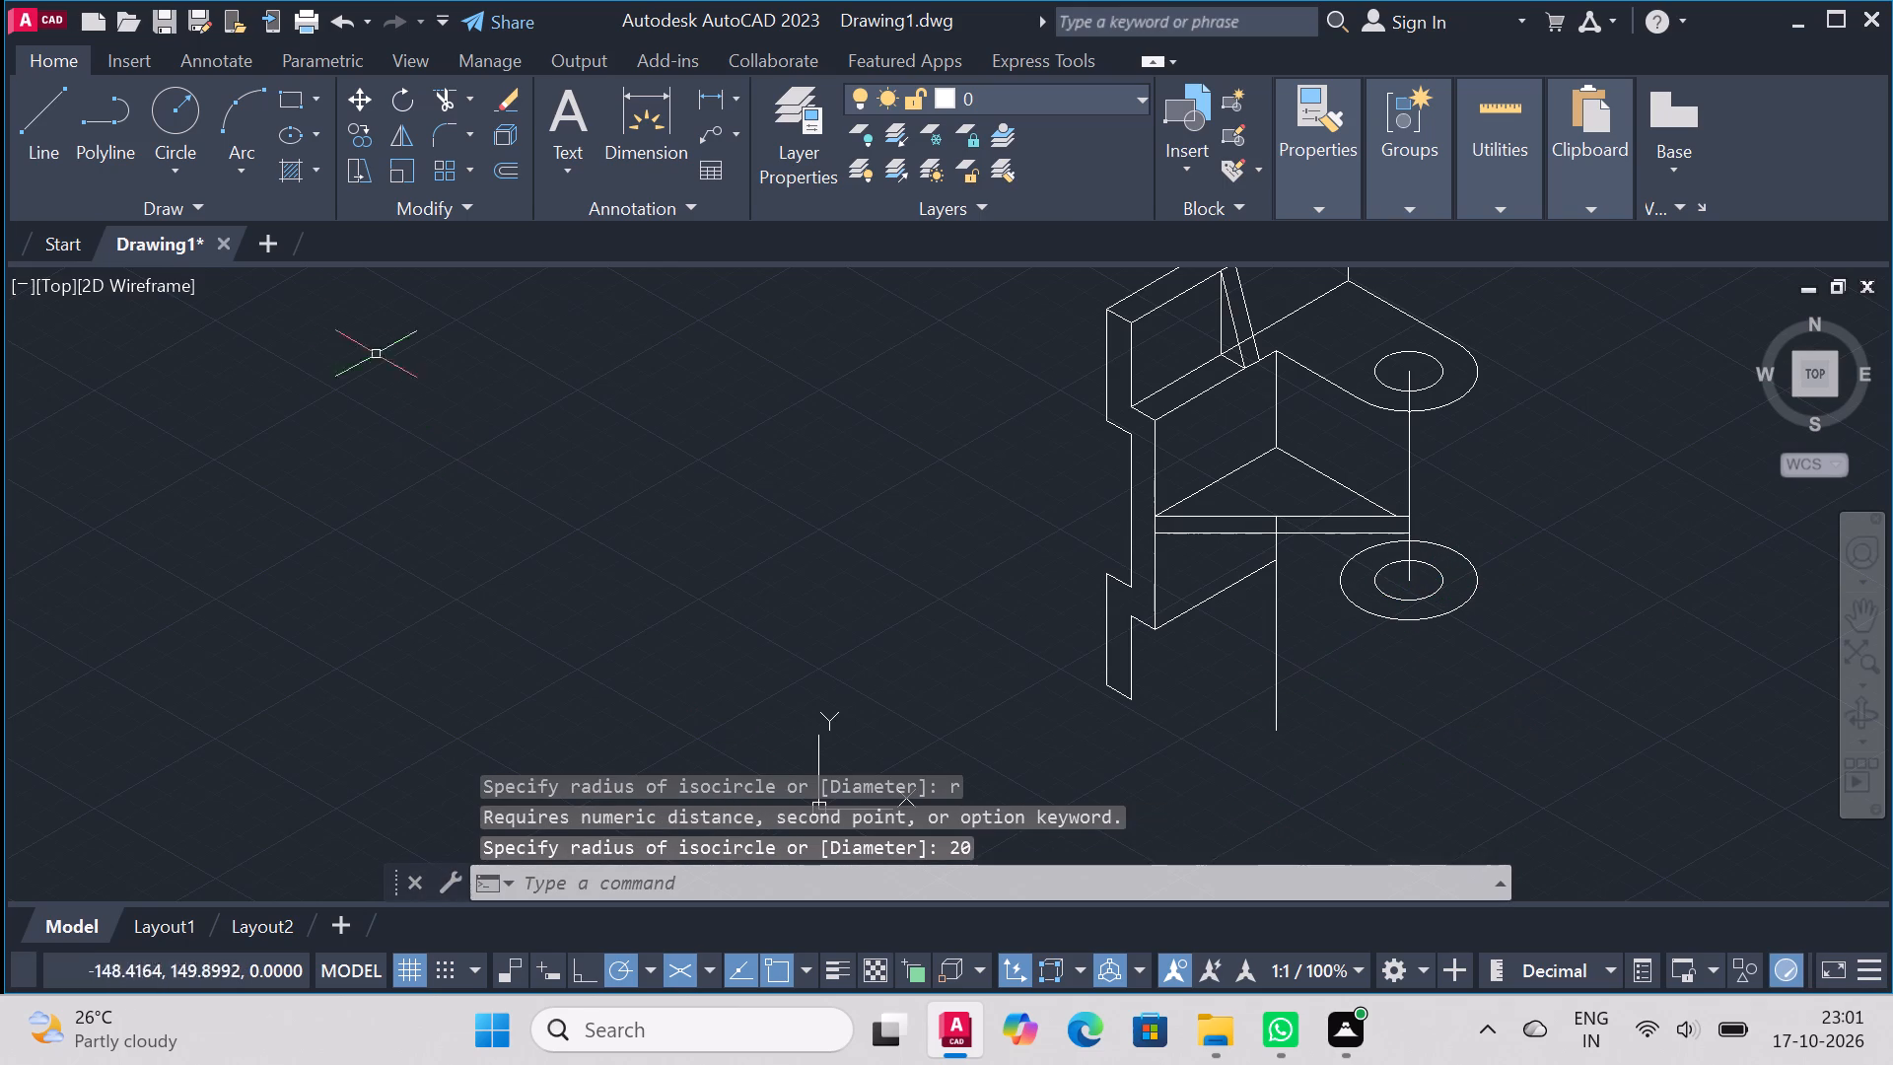
# Draw a line from the plate's hole centre horizontally to the rounded edge, continuing 75 units straight down to the lower outer isocircle.
pyautogui.click(27, 109)
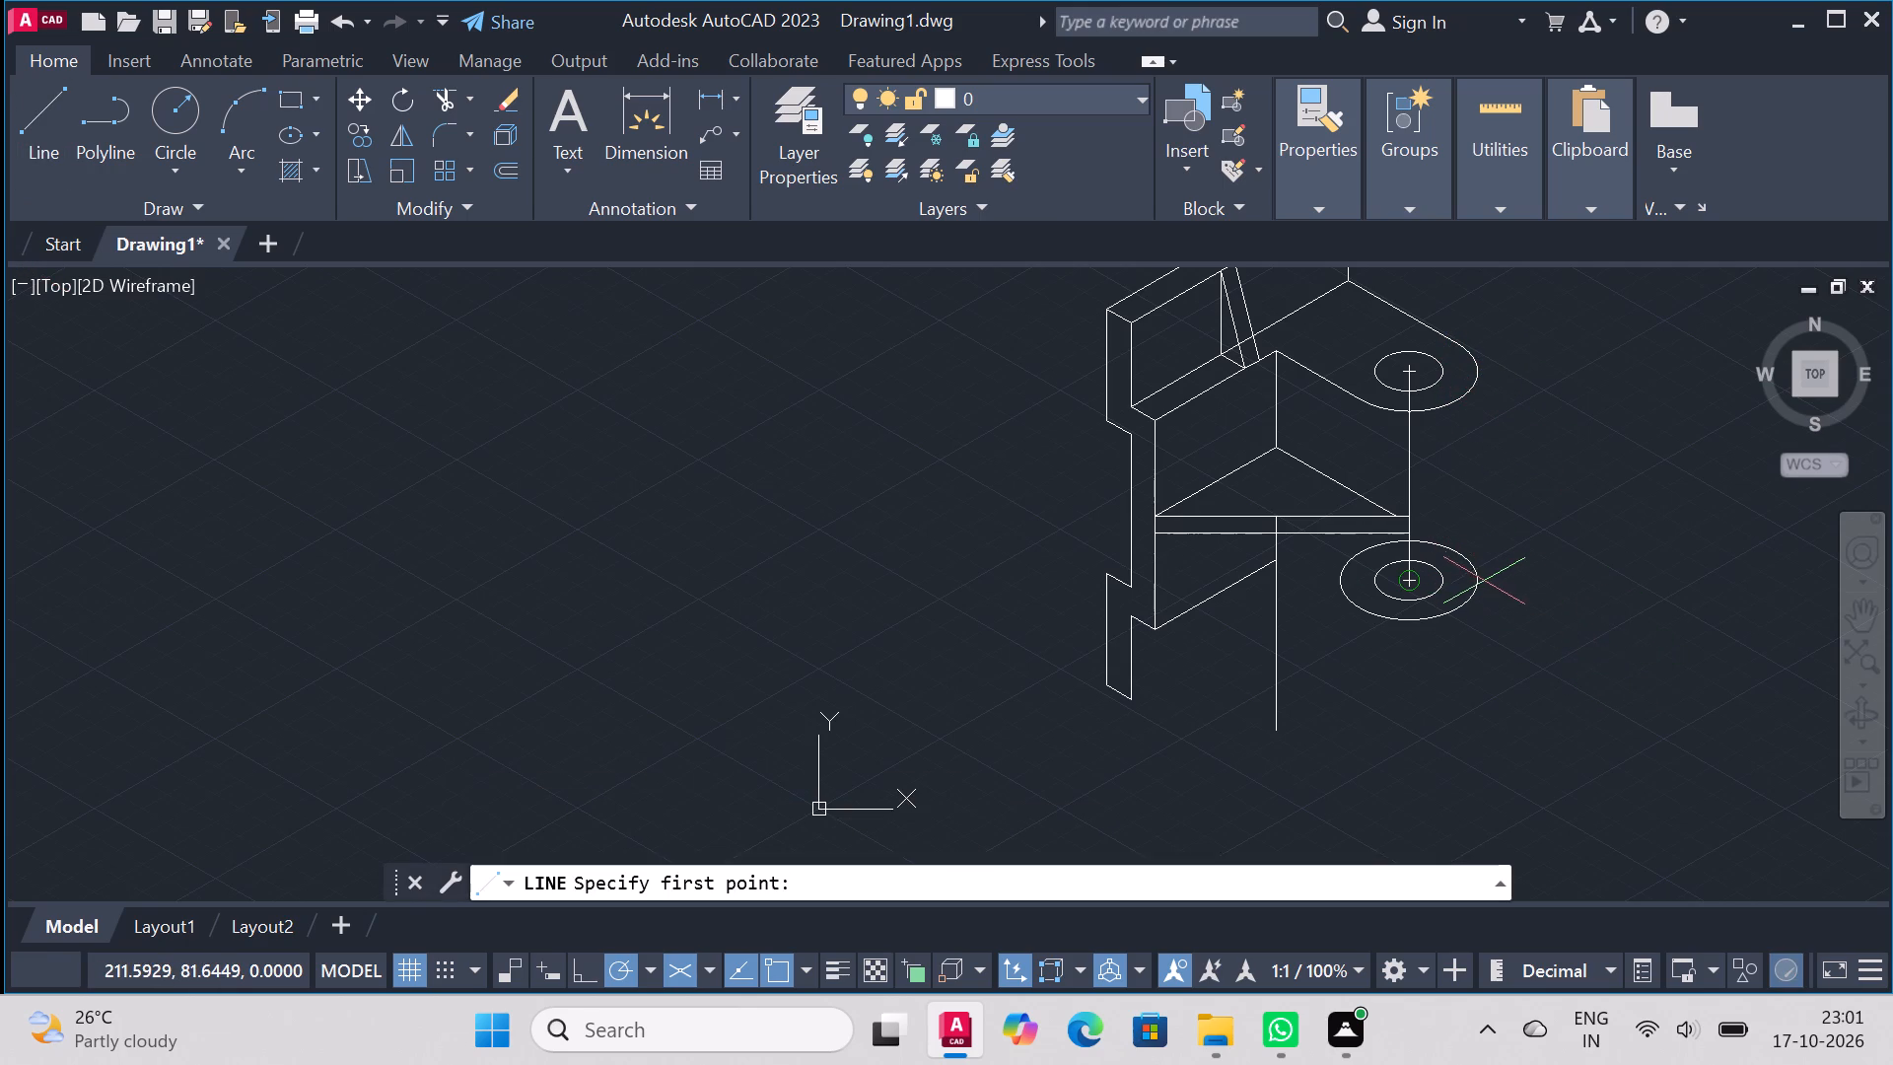
pyautogui.scroll(-2, 1520, 502)
pyautogui.scroll(2, 1538, 417)
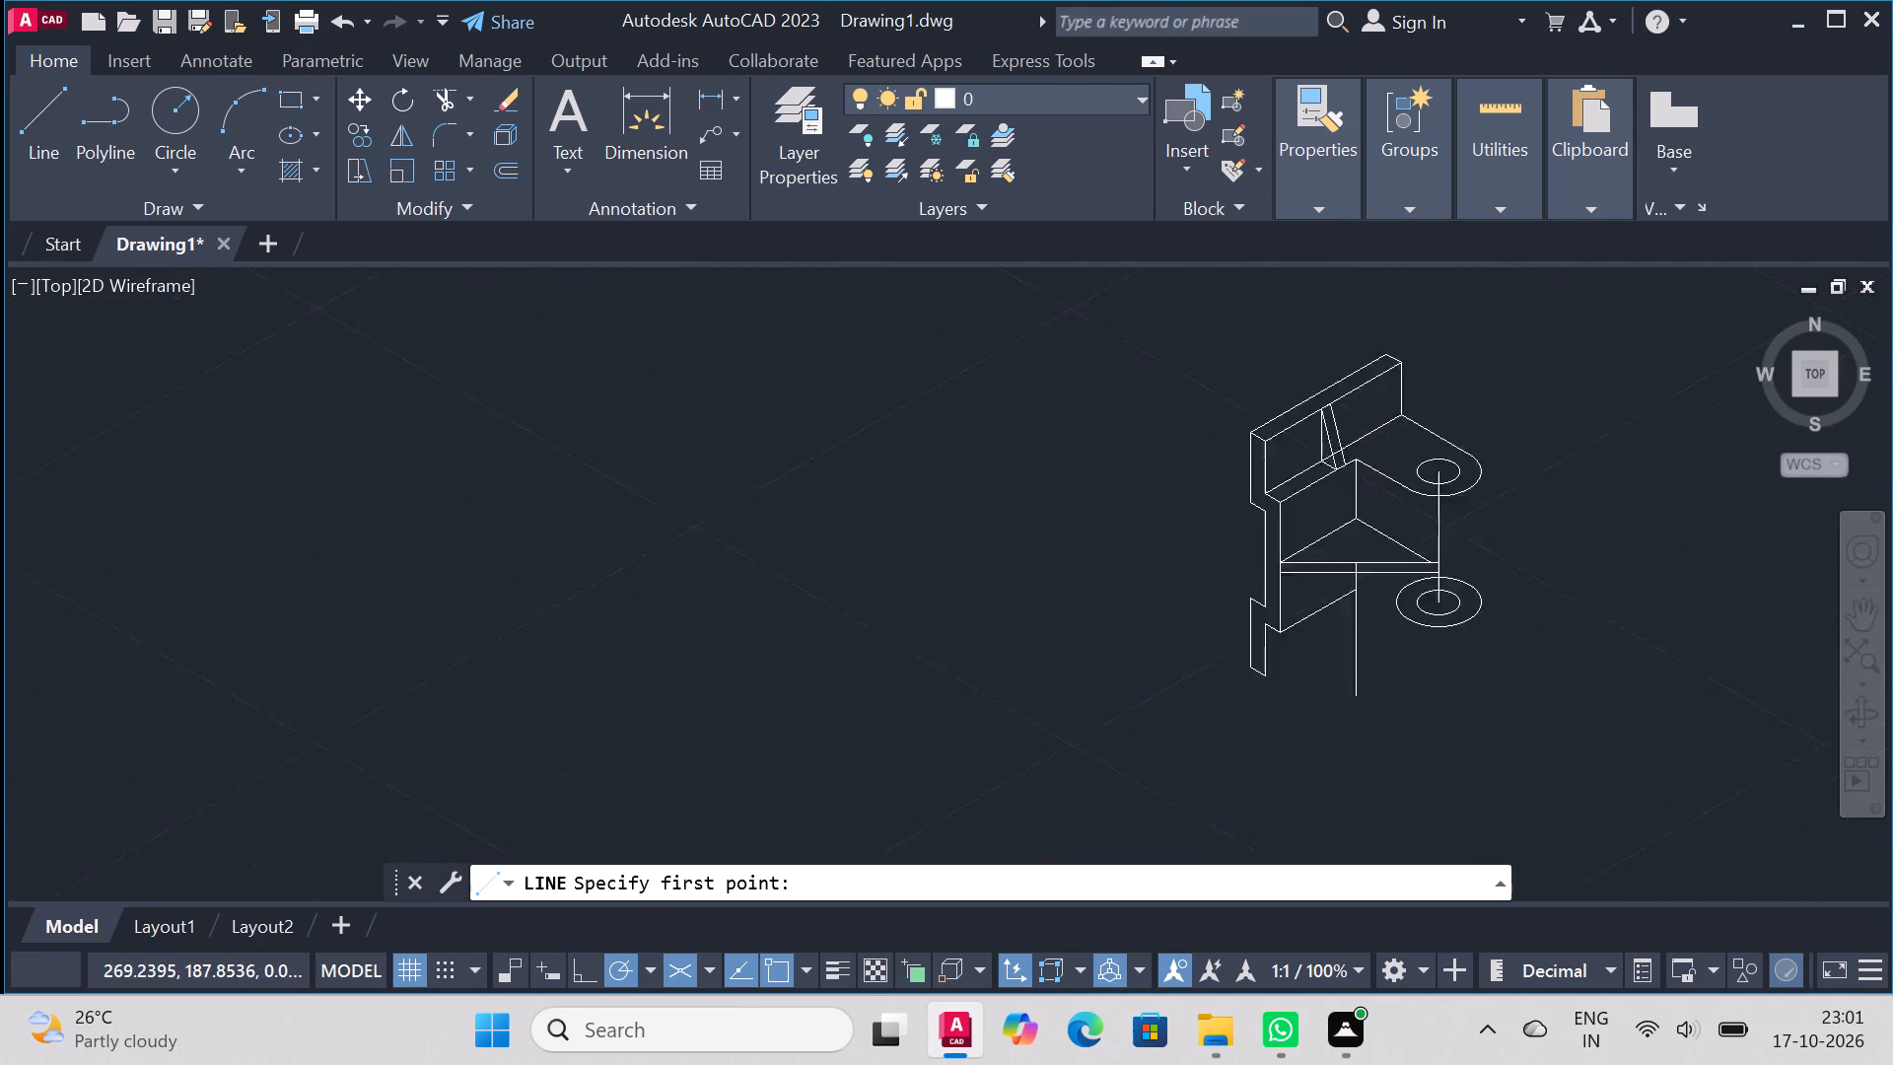
pyautogui.scroll(1, 1538, 417)
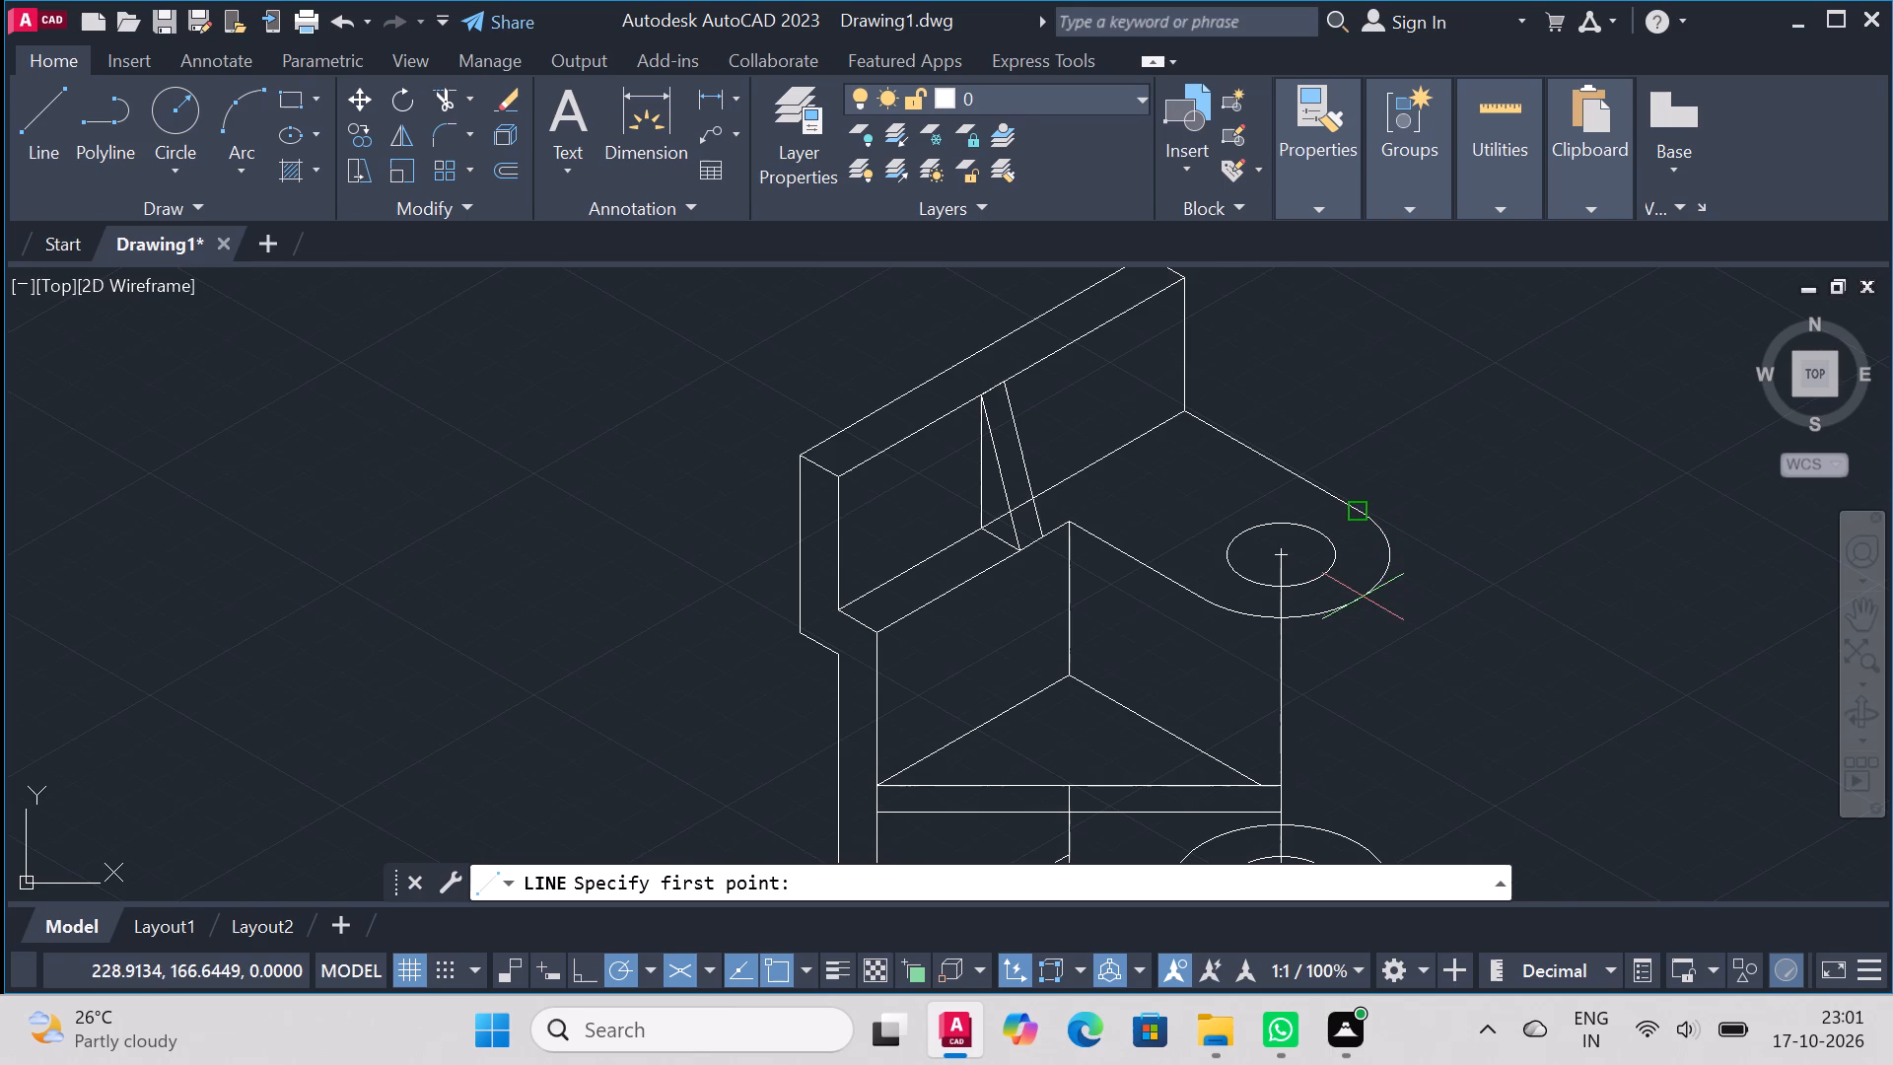
pyautogui.click(1284, 553)
pyautogui.click(1385, 552)
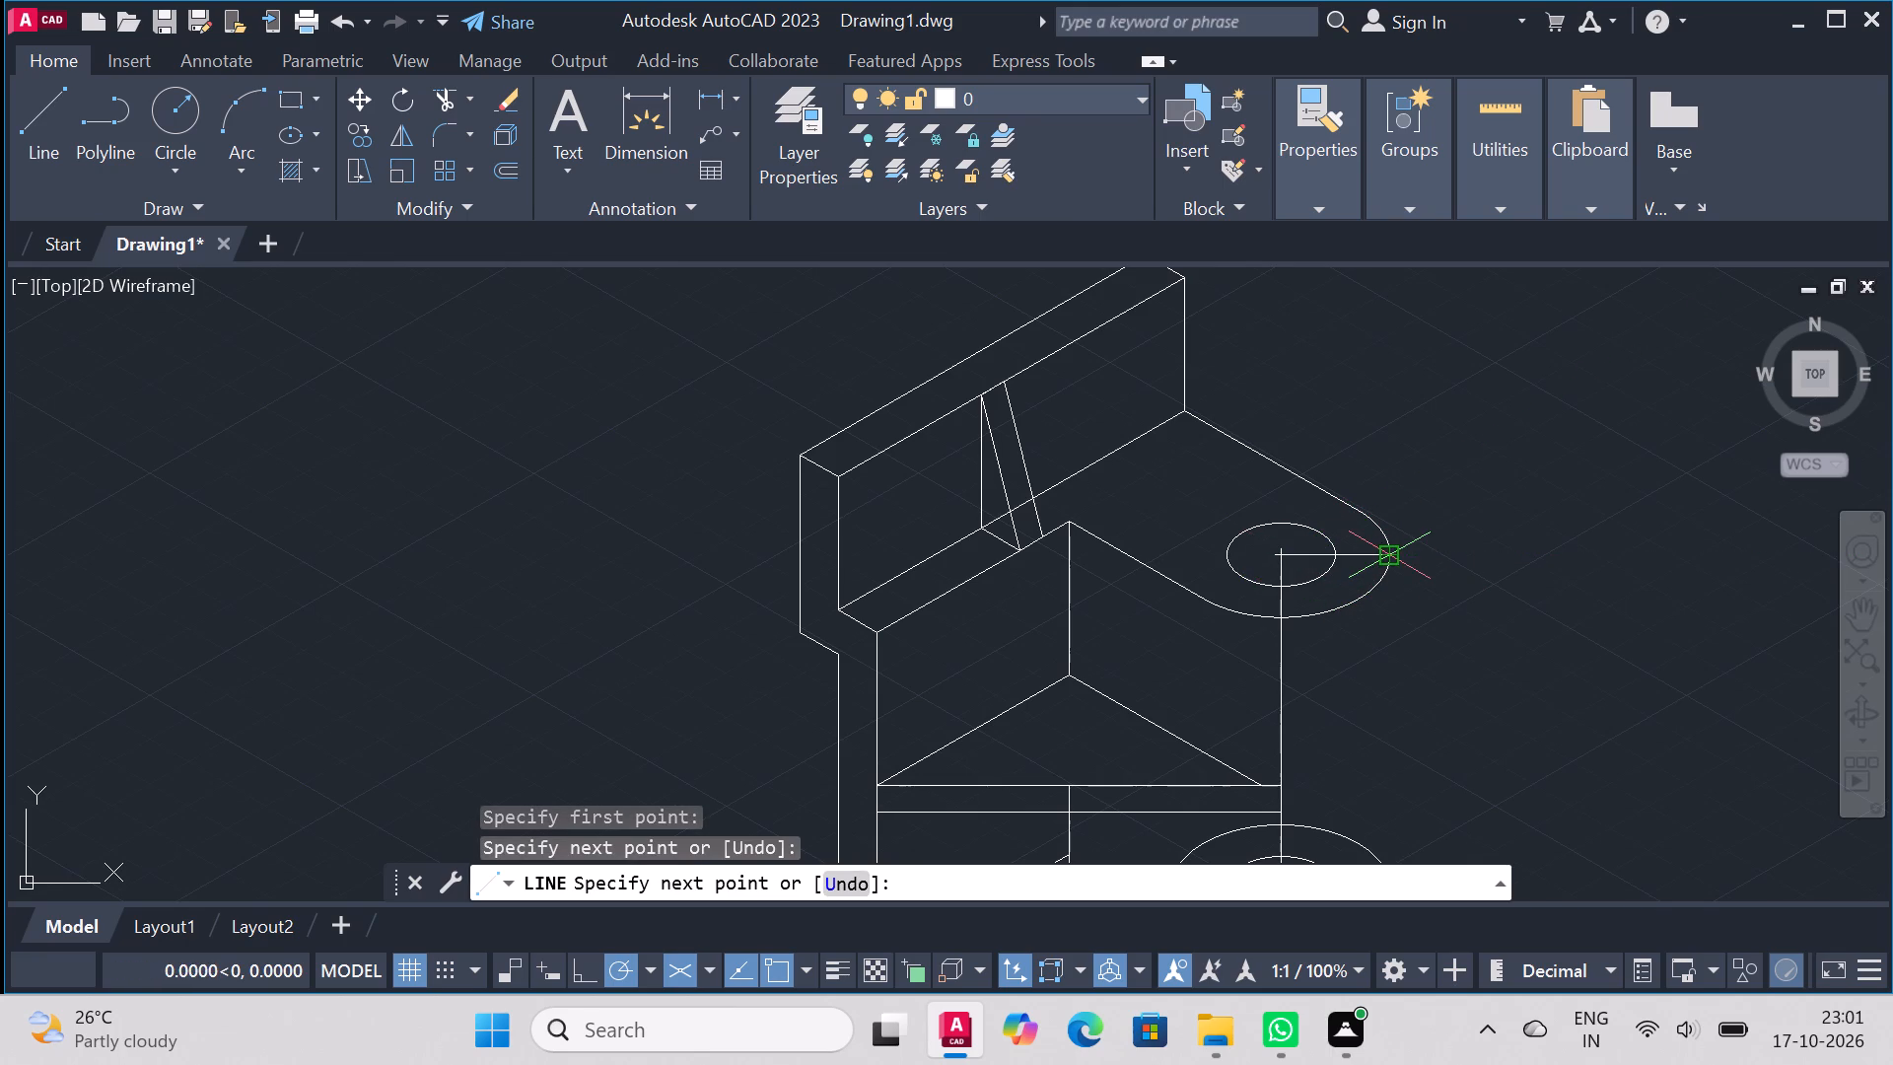
pyautogui.scroll(-3, 1456, 475)
pyautogui.scroll(2, 1461, 544)
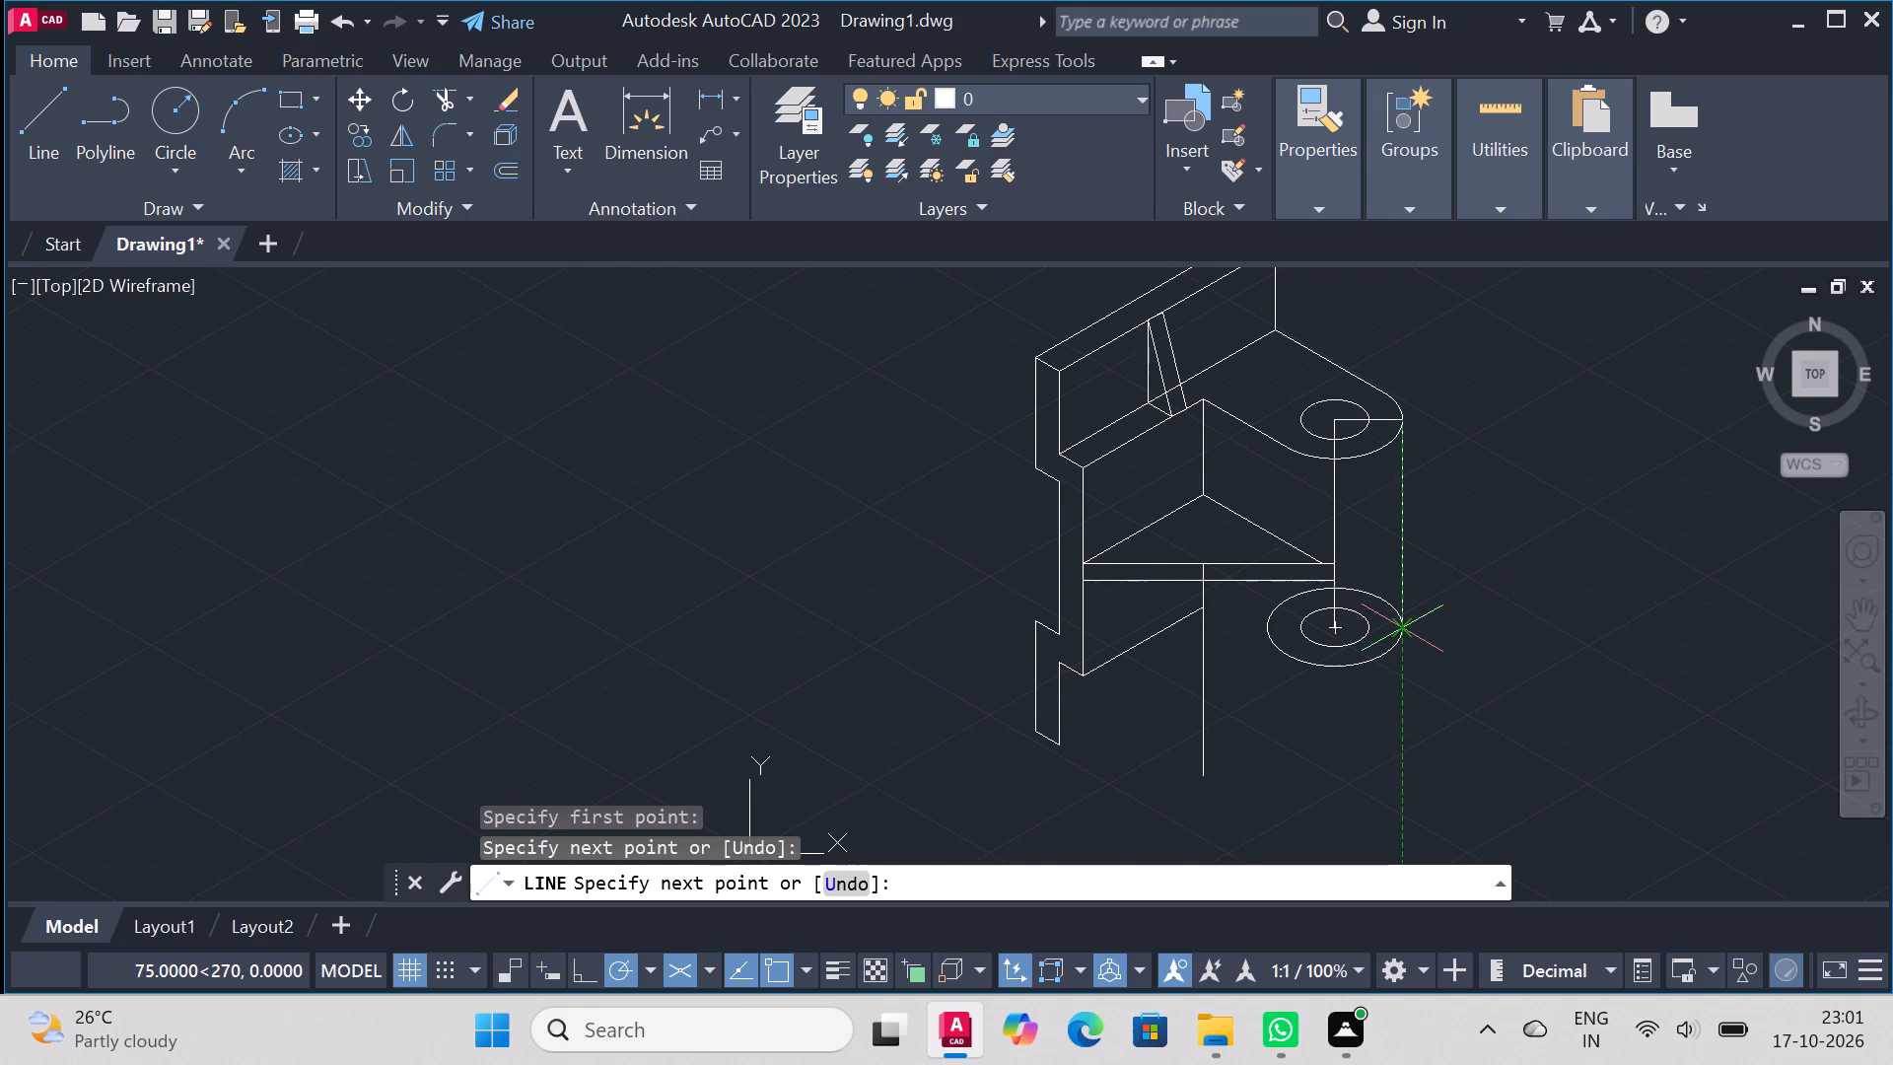
pyautogui.click(1404, 637)
pyautogui.rightClick(1479, 538)
pyautogui.click(1557, 554)
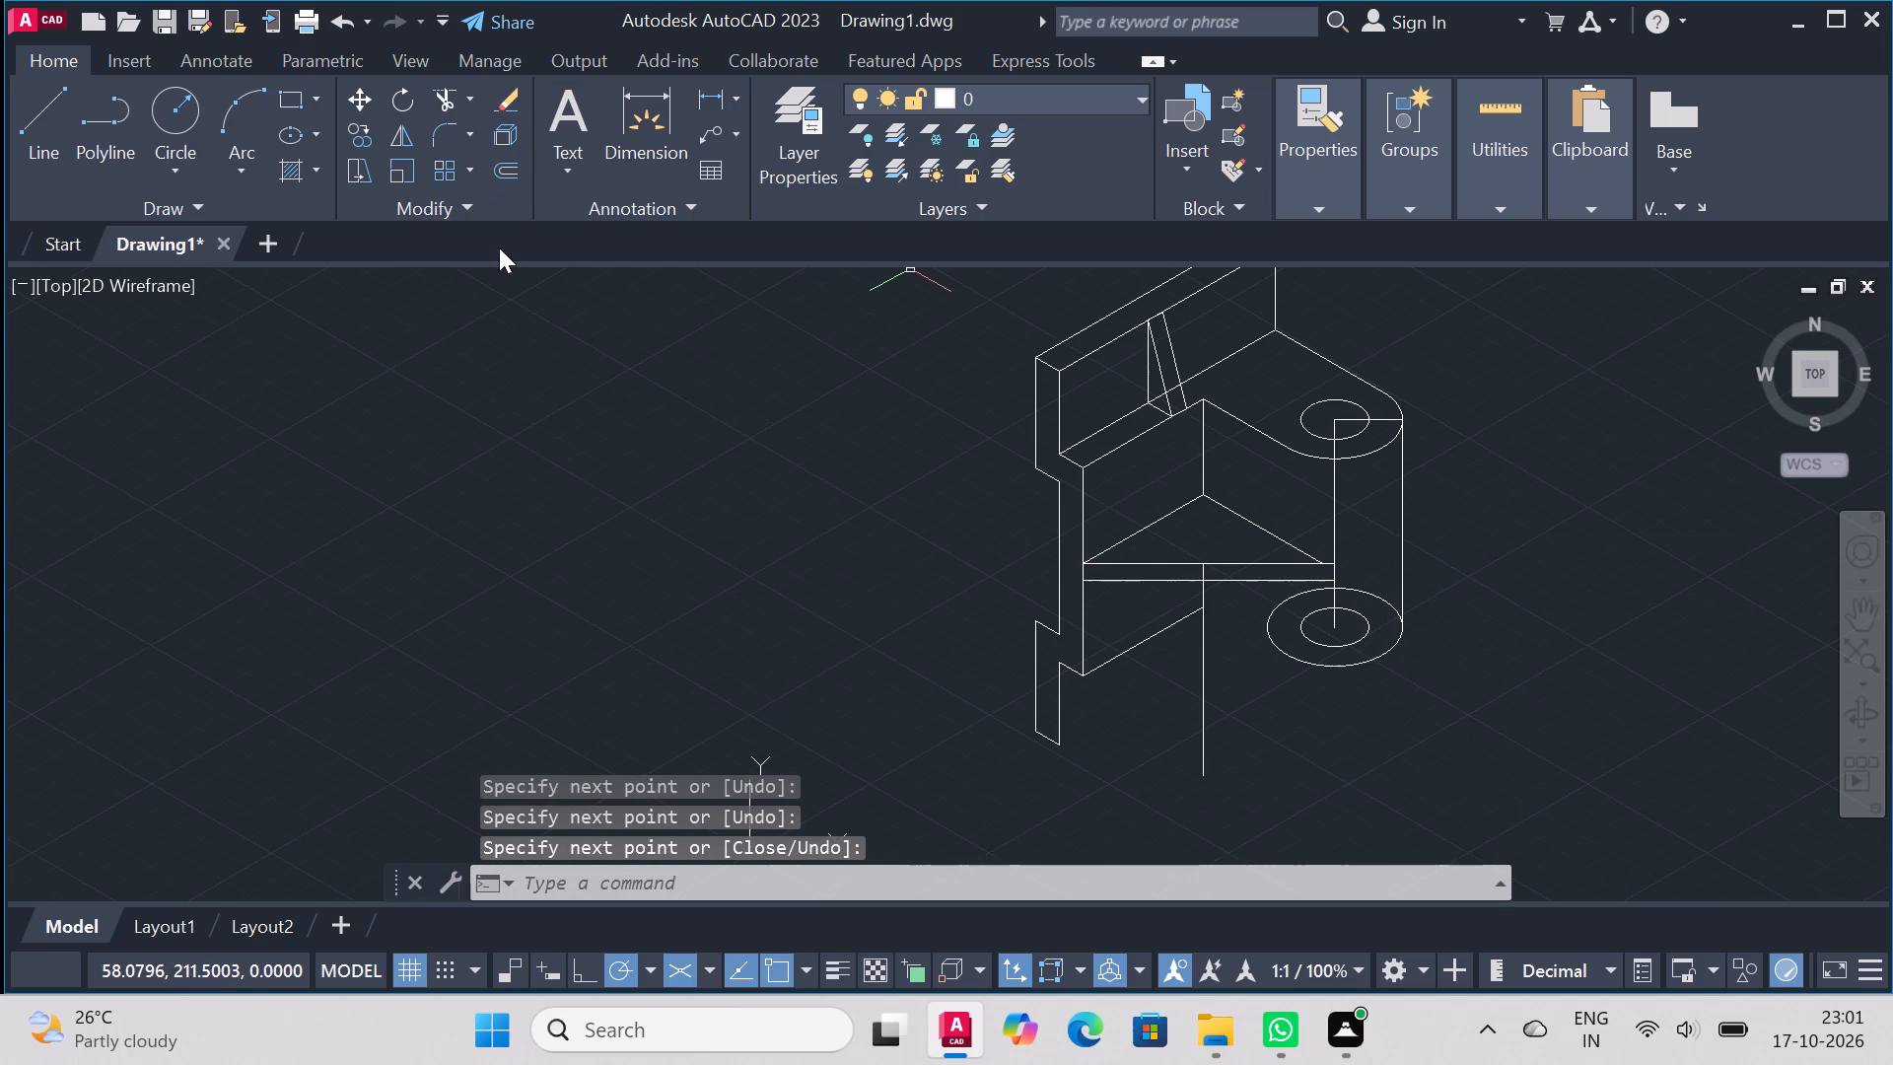
# Draw a line at 330° from the lower 30° line's end on the vertical line to the lower outer isocircle.
pyautogui.click(44, 122)
pyautogui.click(1212, 608)
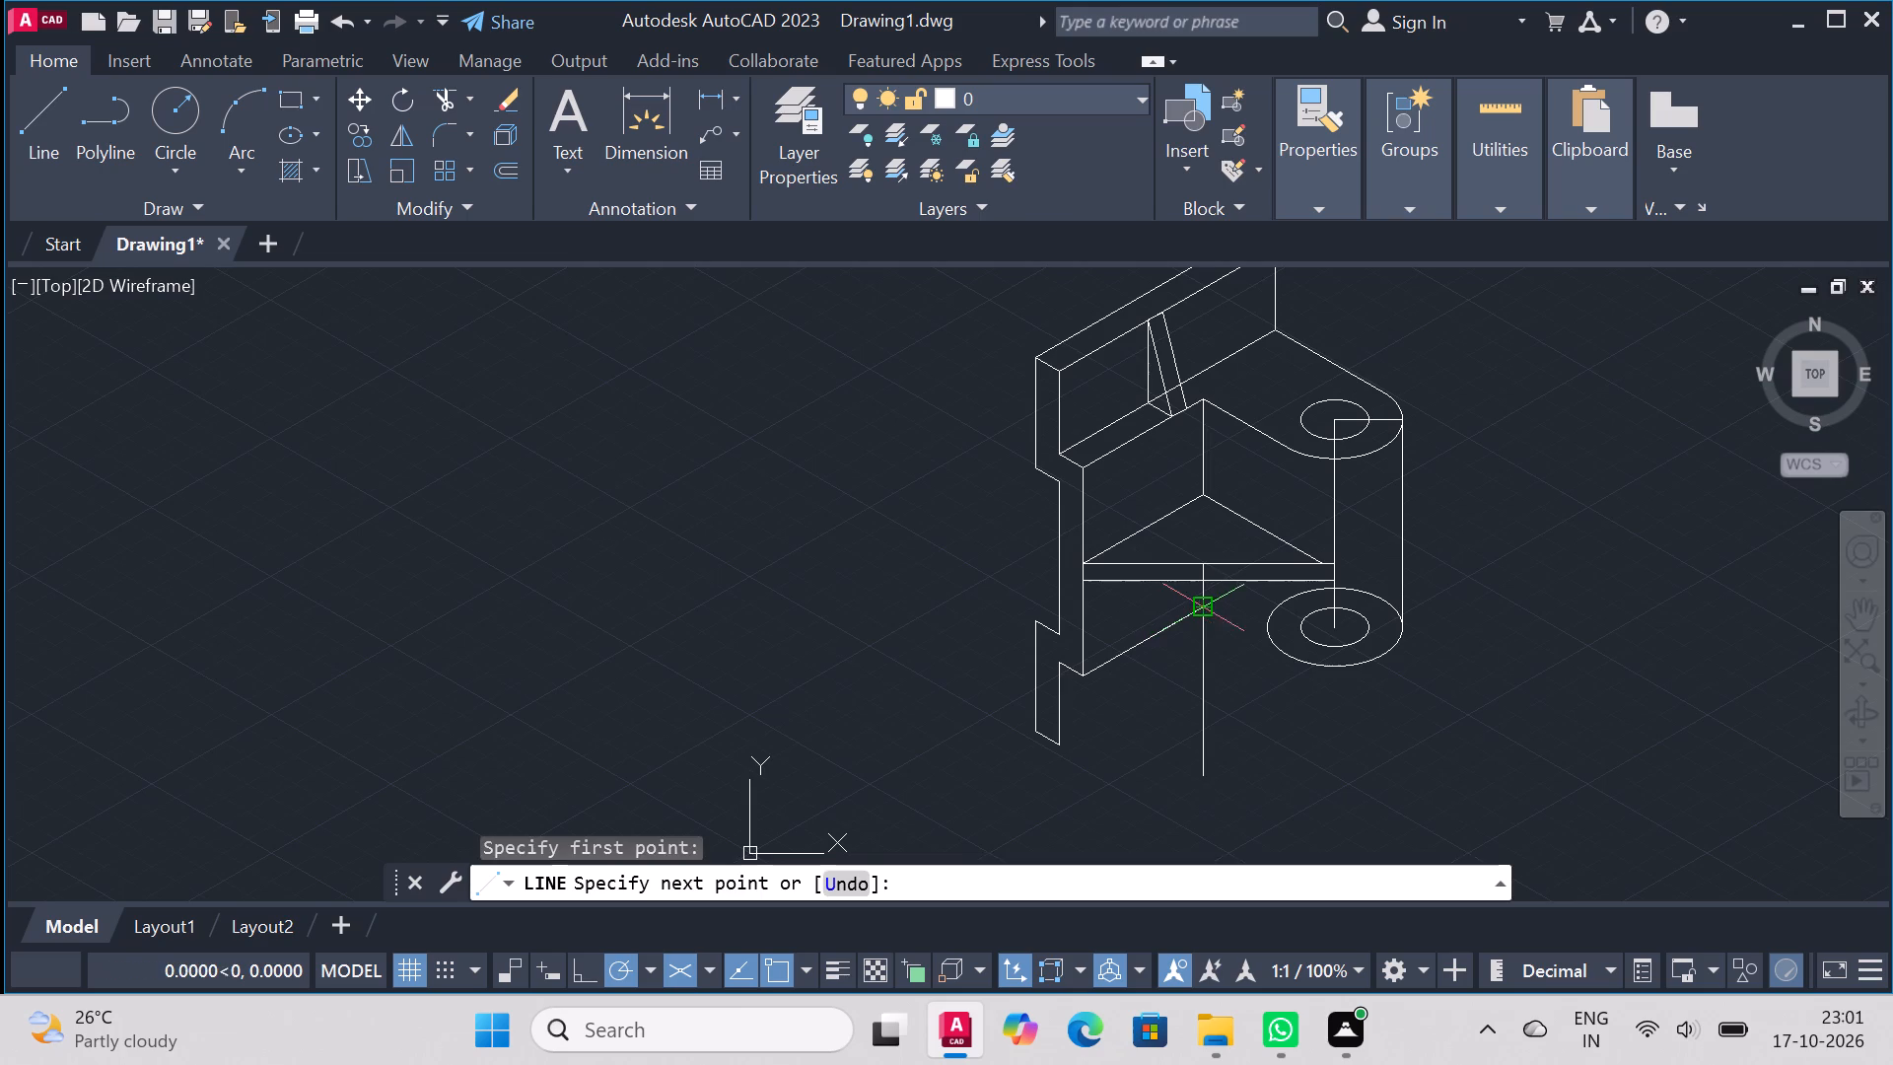
pyautogui.click(1286, 661)
pyautogui.rightClick(1304, 600)
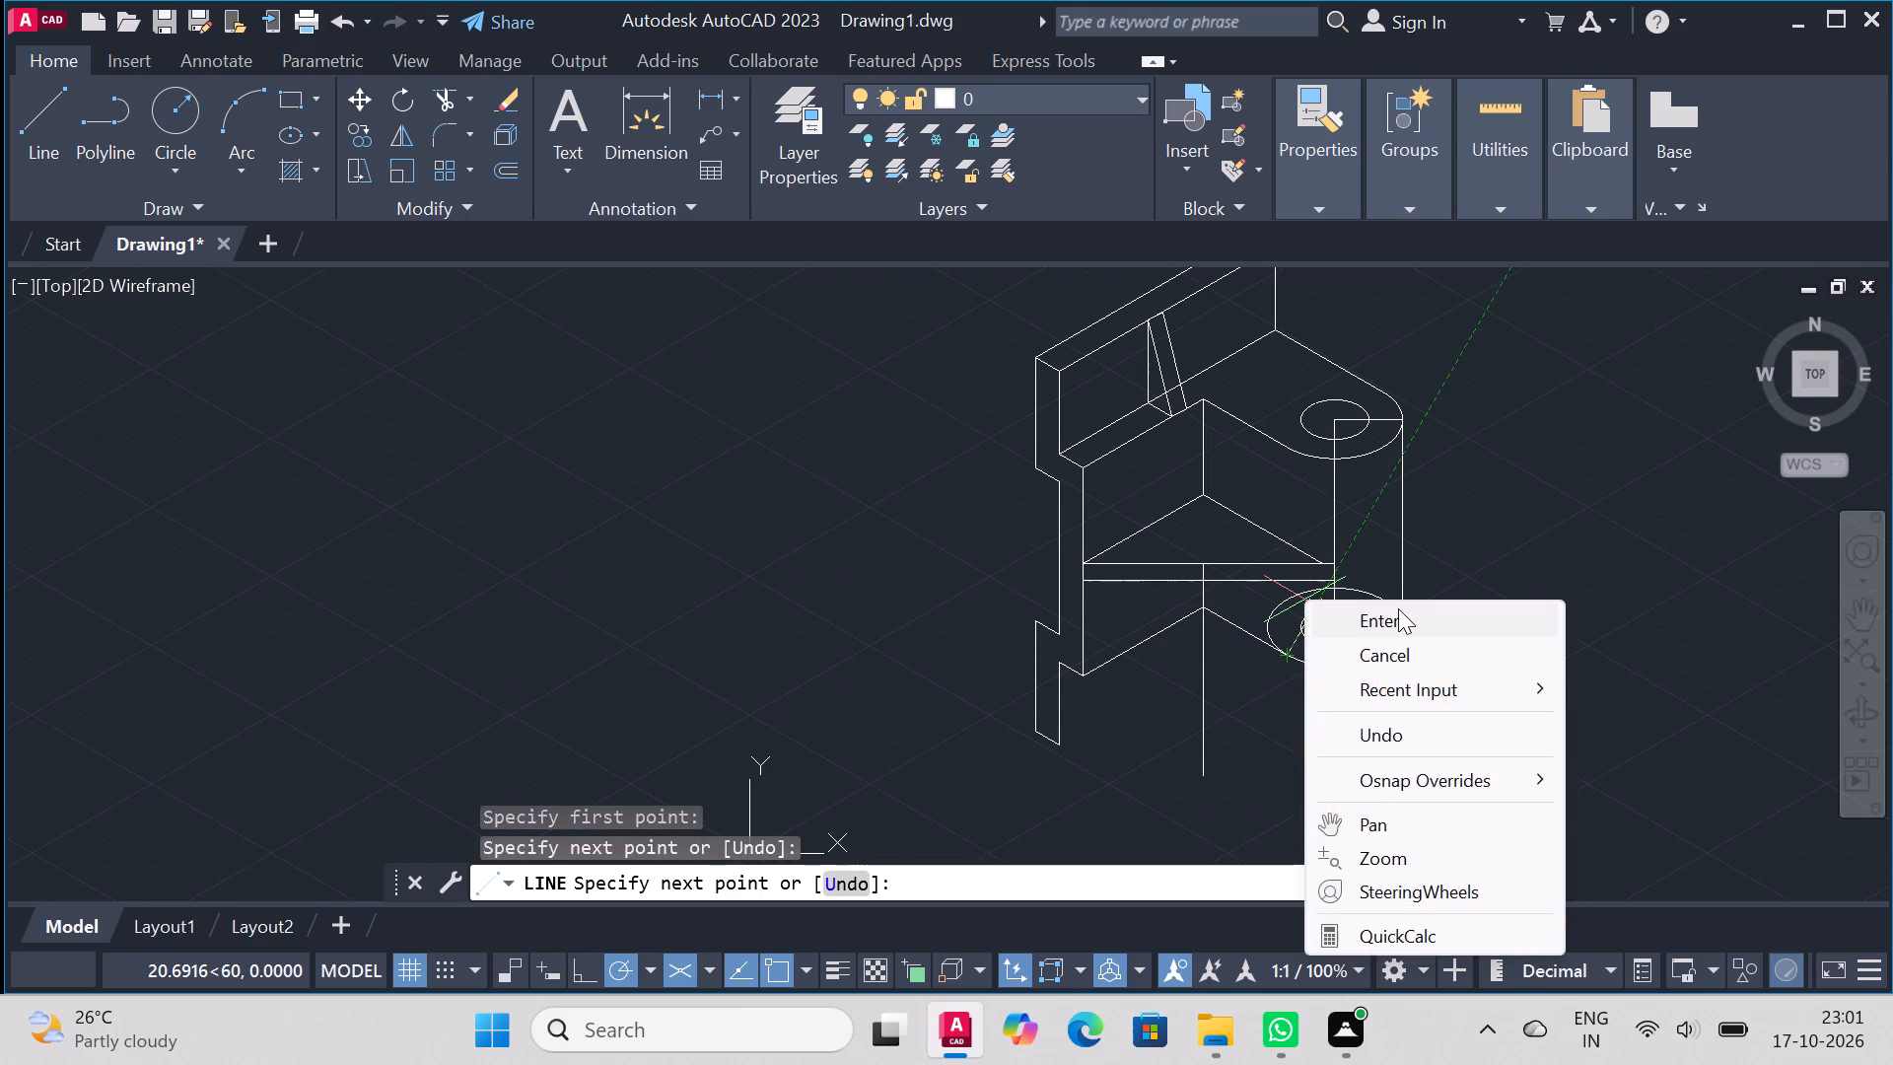
pyautogui.click(1398, 608)
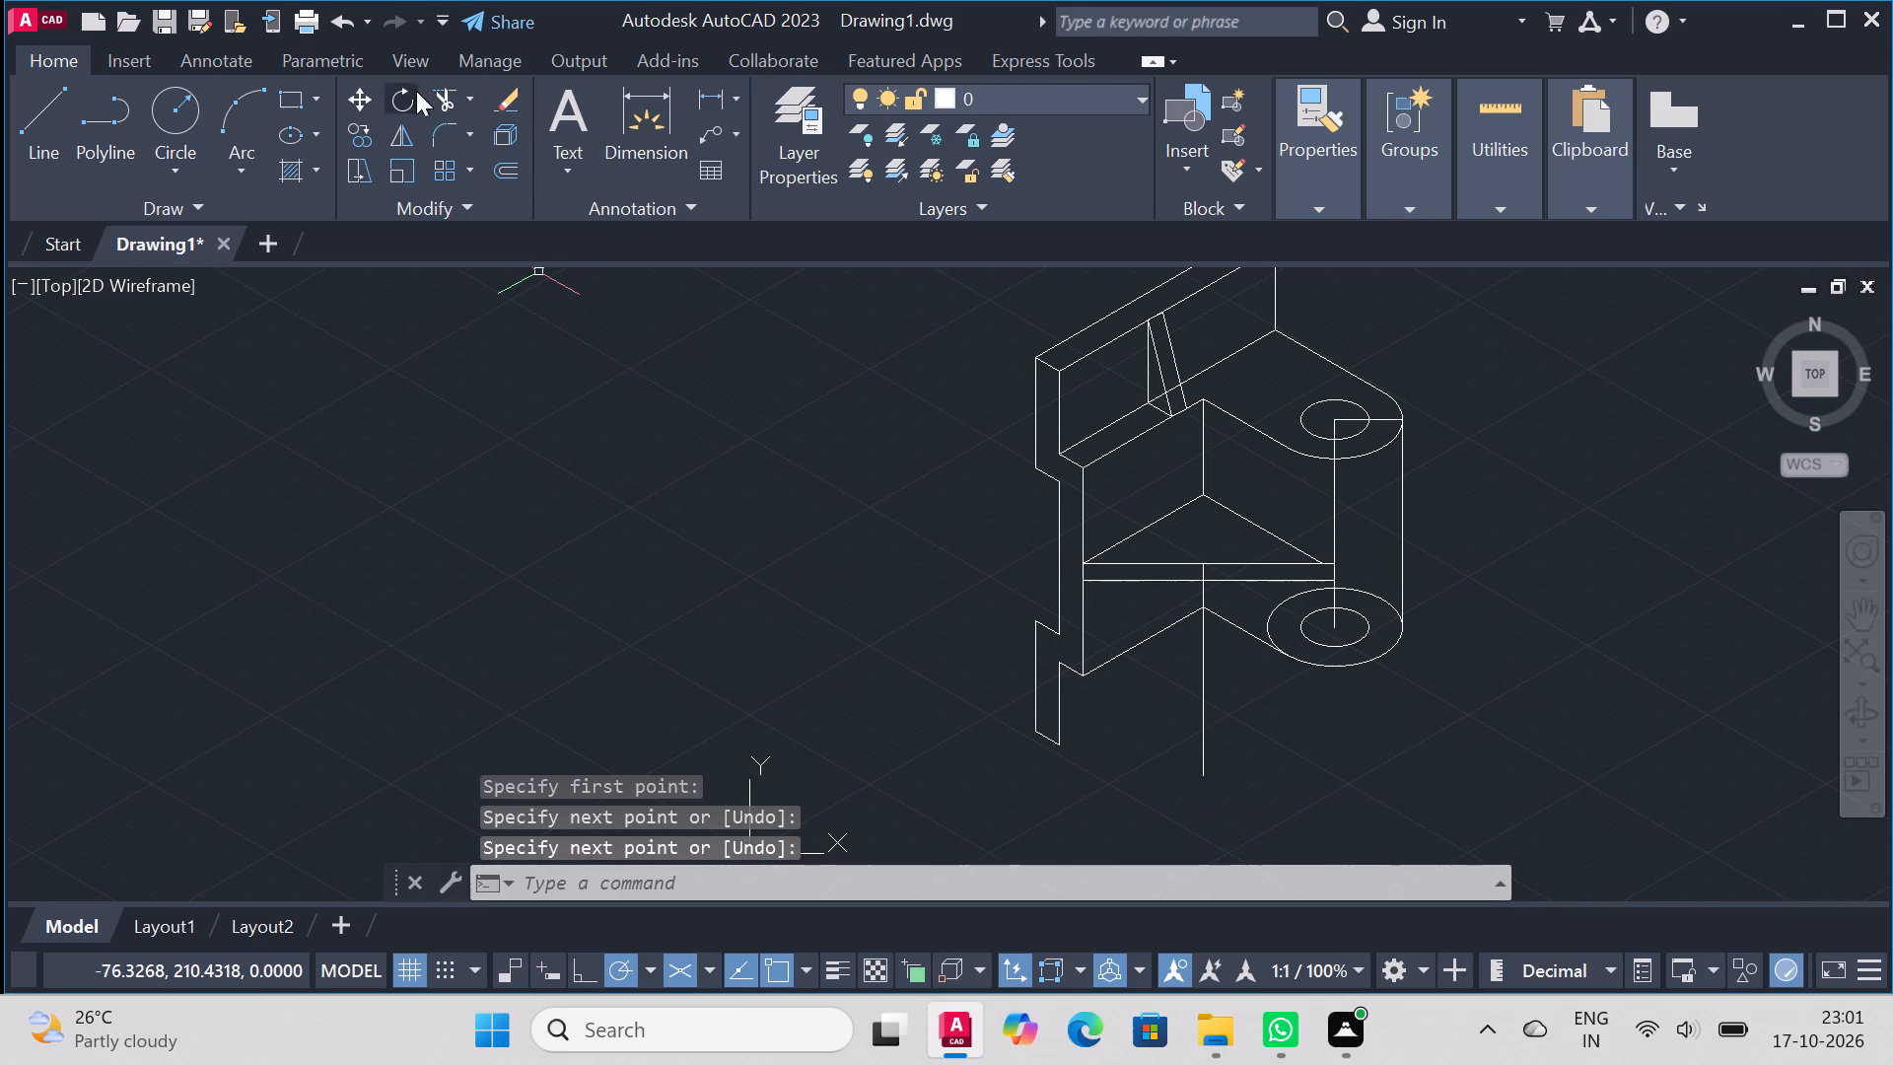
# Trim away the upper part of the lower outer isocircle, leaving the rounded bottom edge between the sloping line and vertical side edge.
pyautogui.click(446, 96)
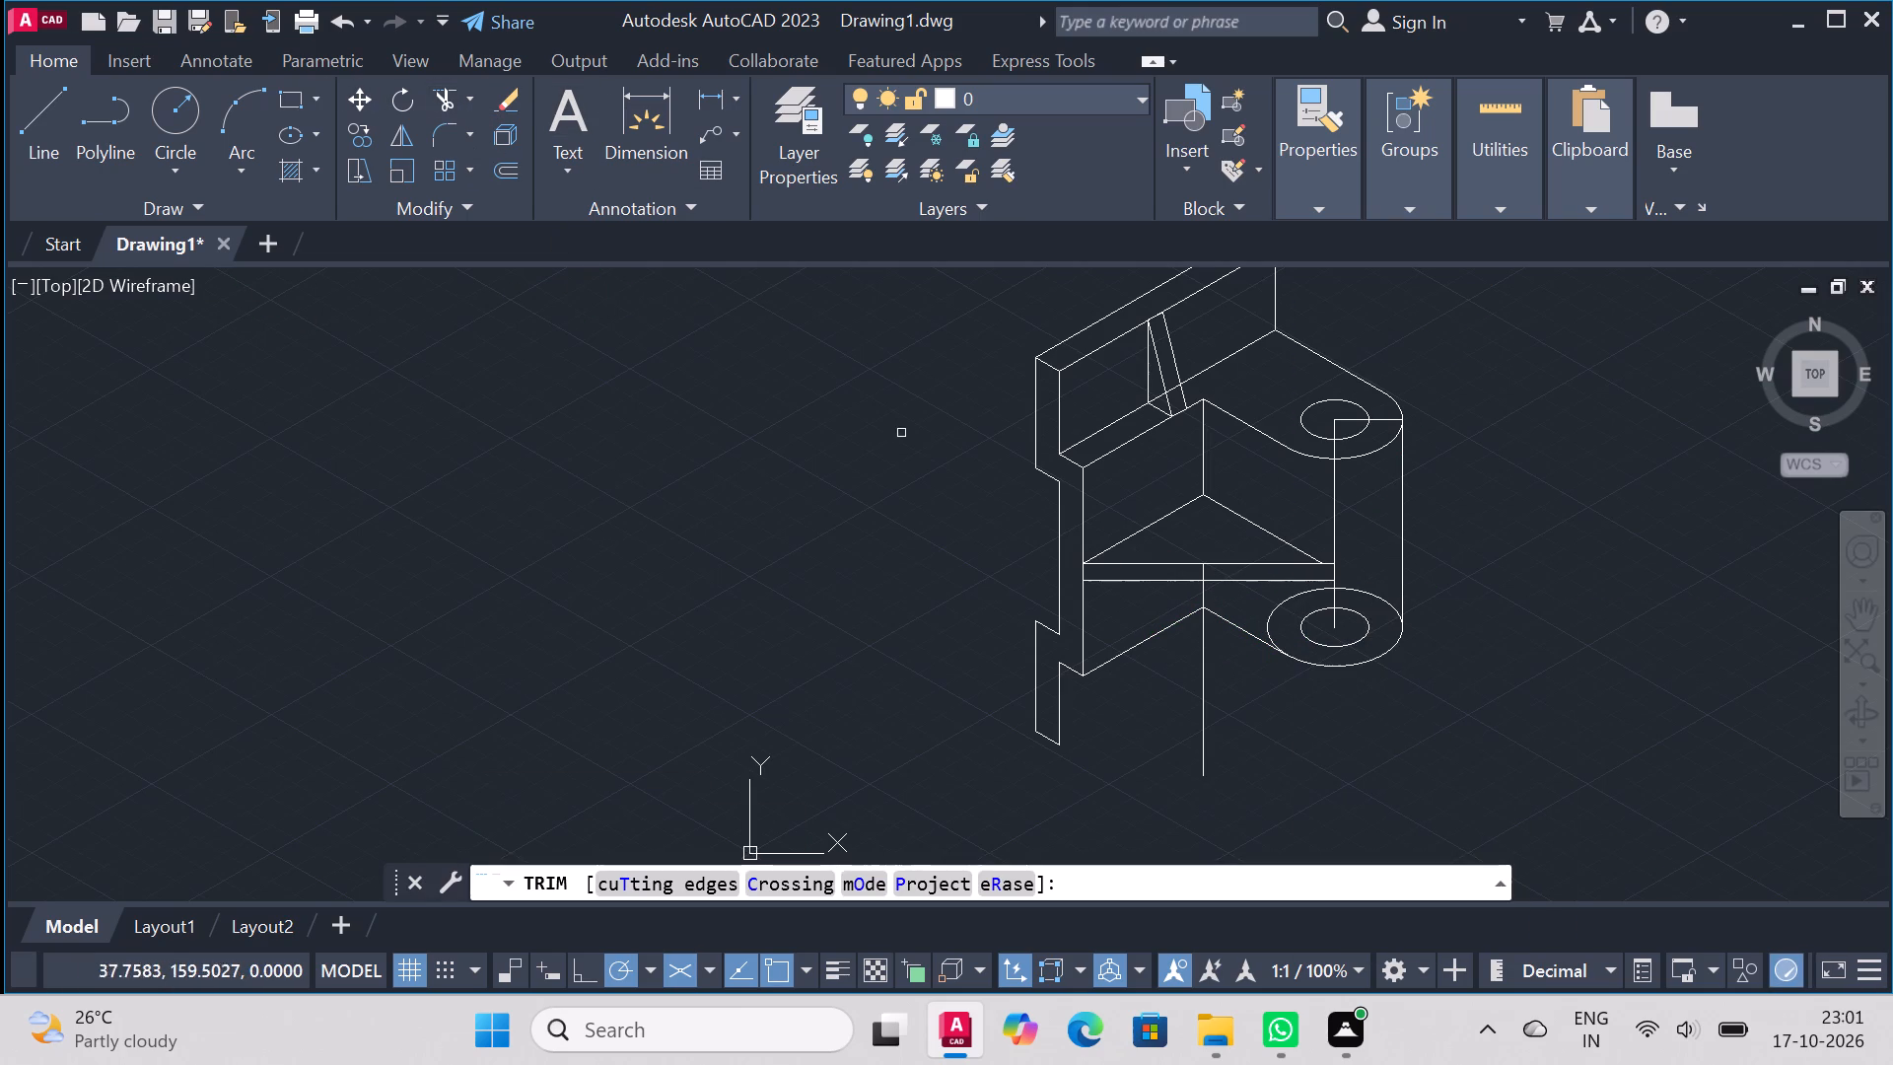
pyautogui.click(1288, 602)
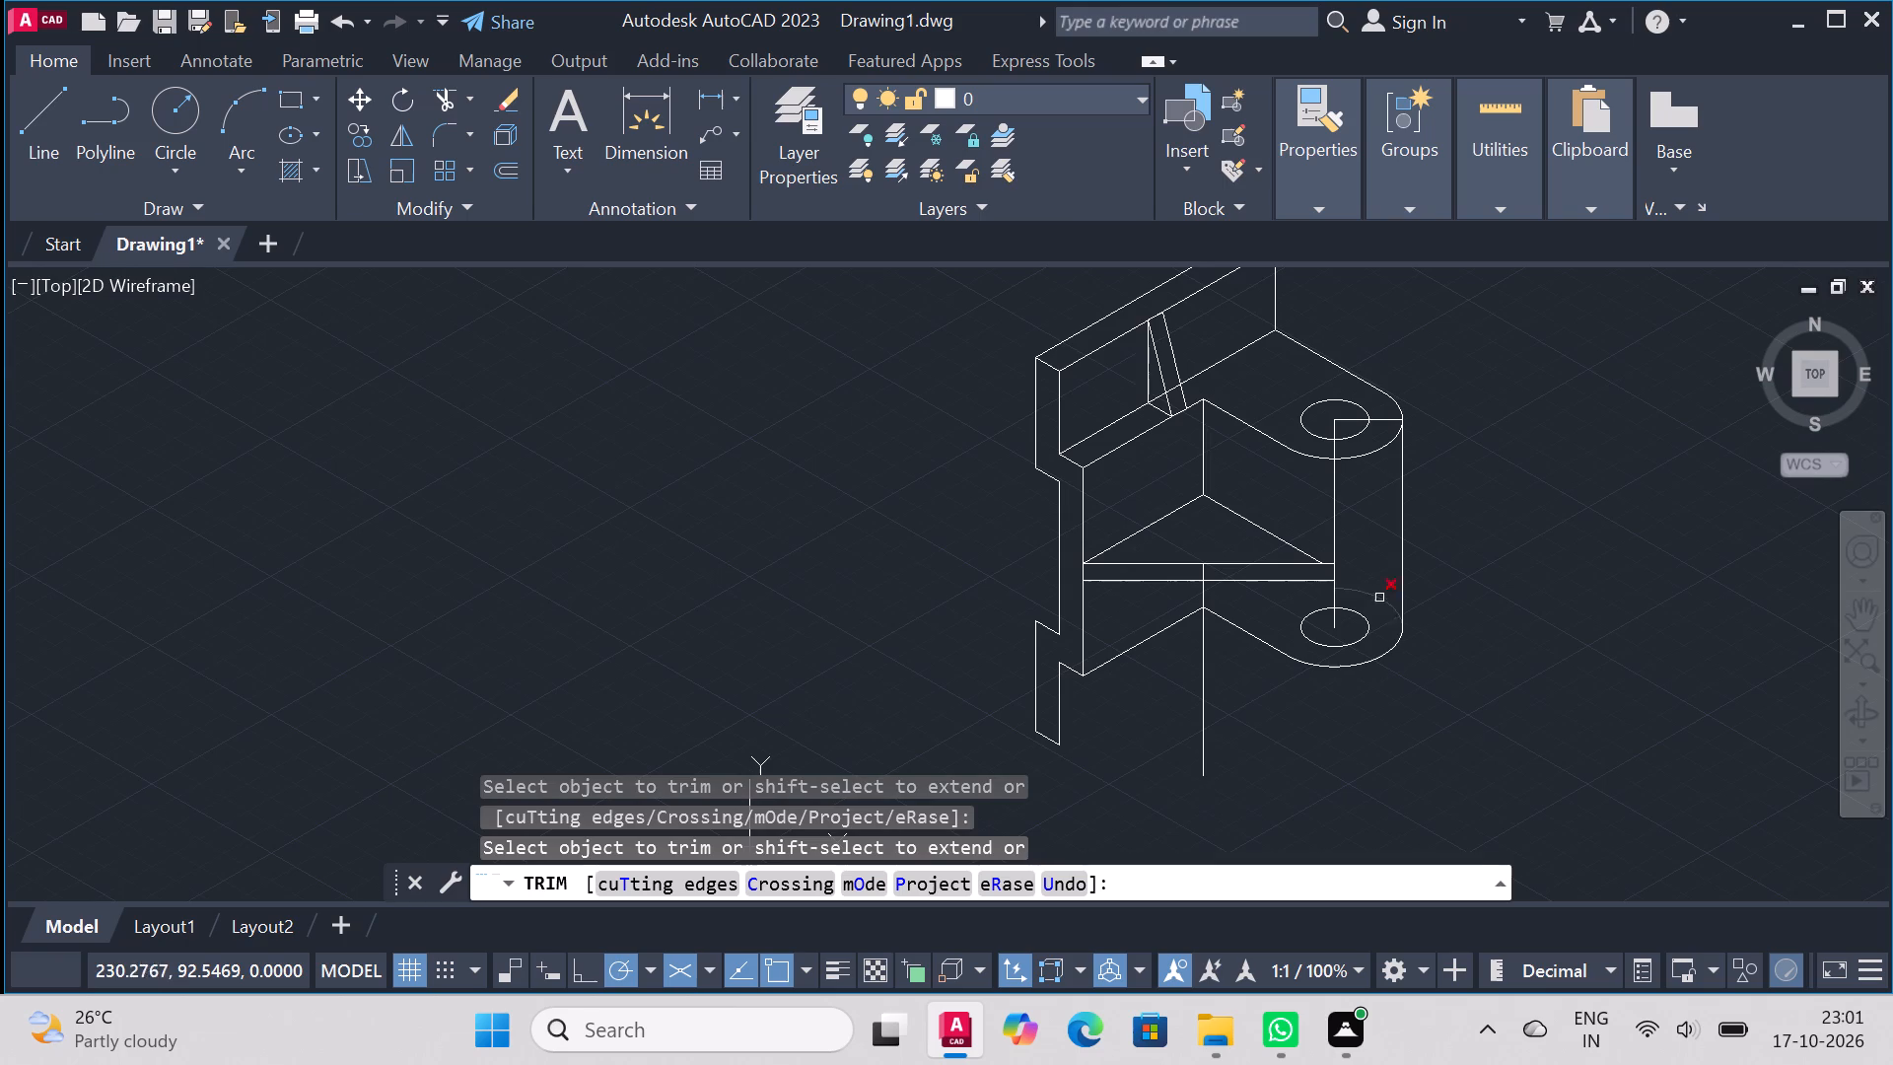
pyautogui.click(1373, 598)
pyautogui.scroll(-1, 1386, 587)
pyautogui.scroll(2, 1388, 560)
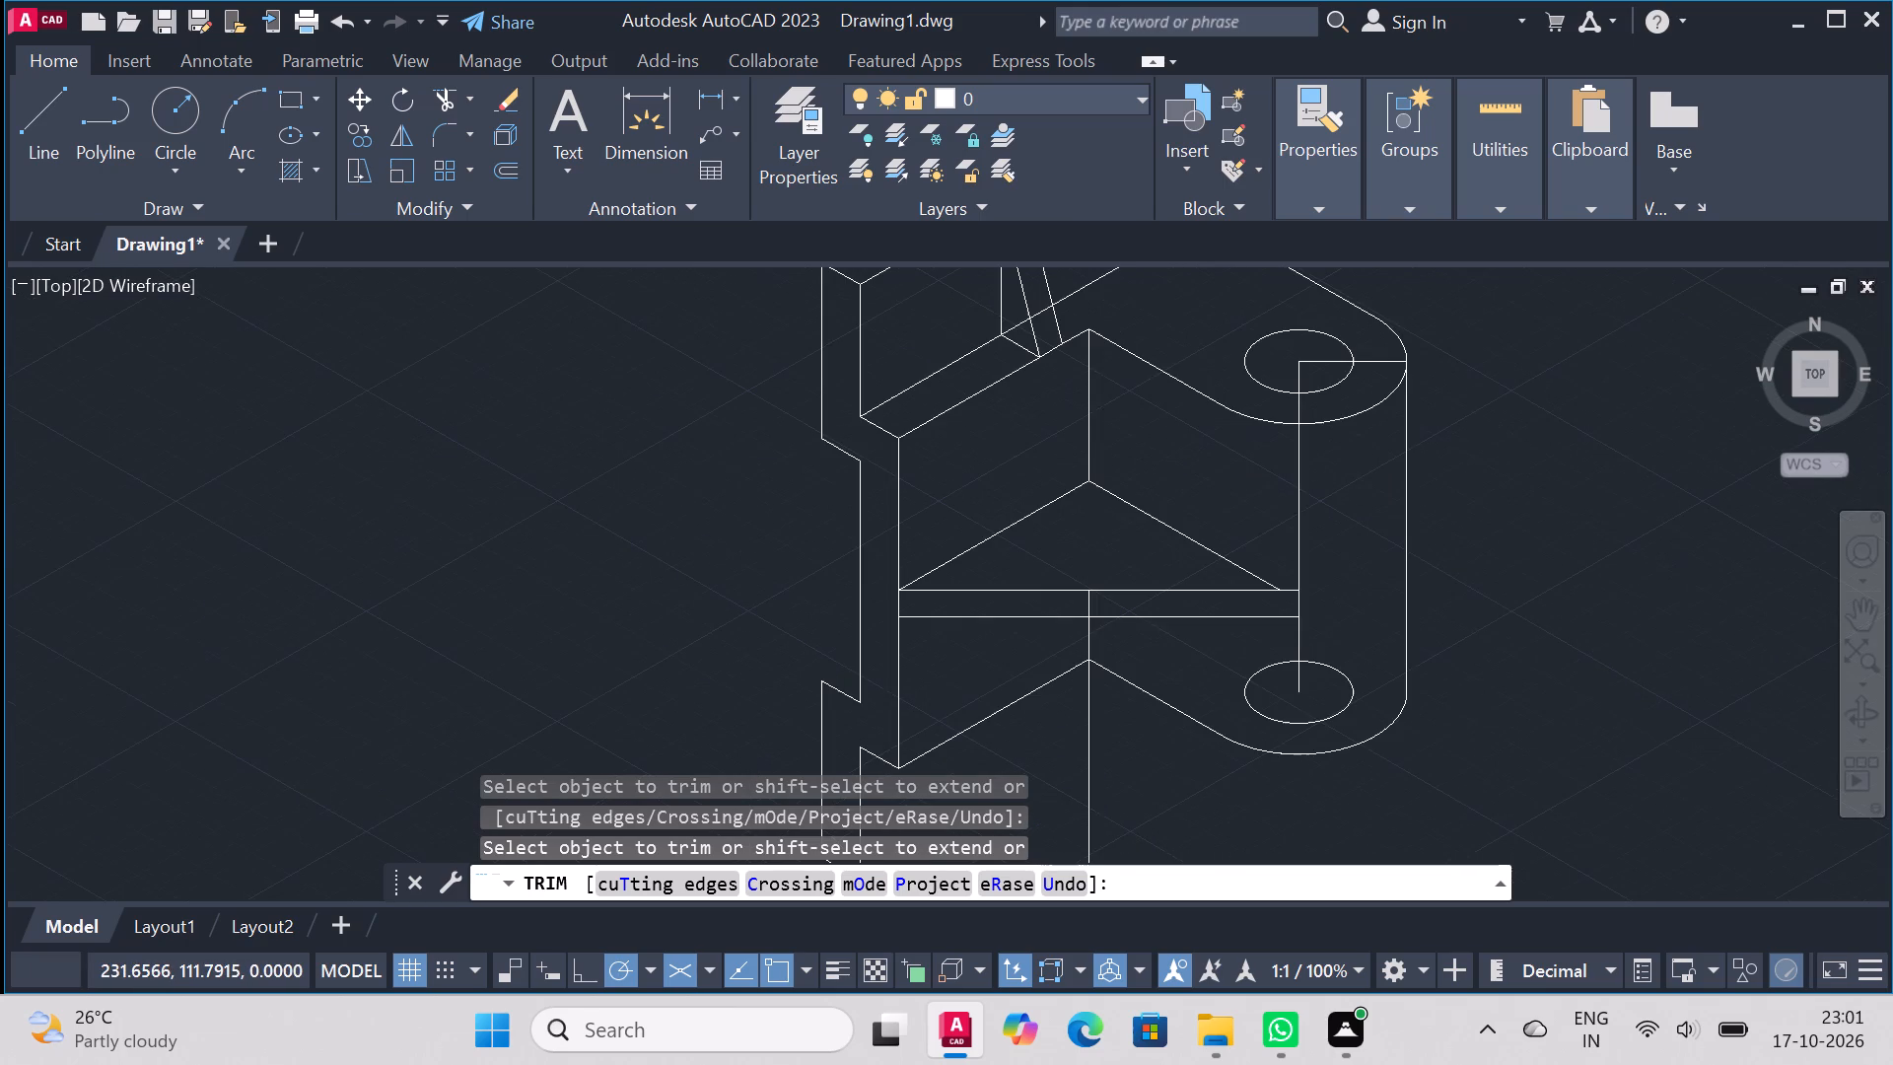
# Draw a line from the upper hole's centre to its left edge, continuing straight down to the lower hole isocircle's left edge.
pyautogui.click(16, 110)
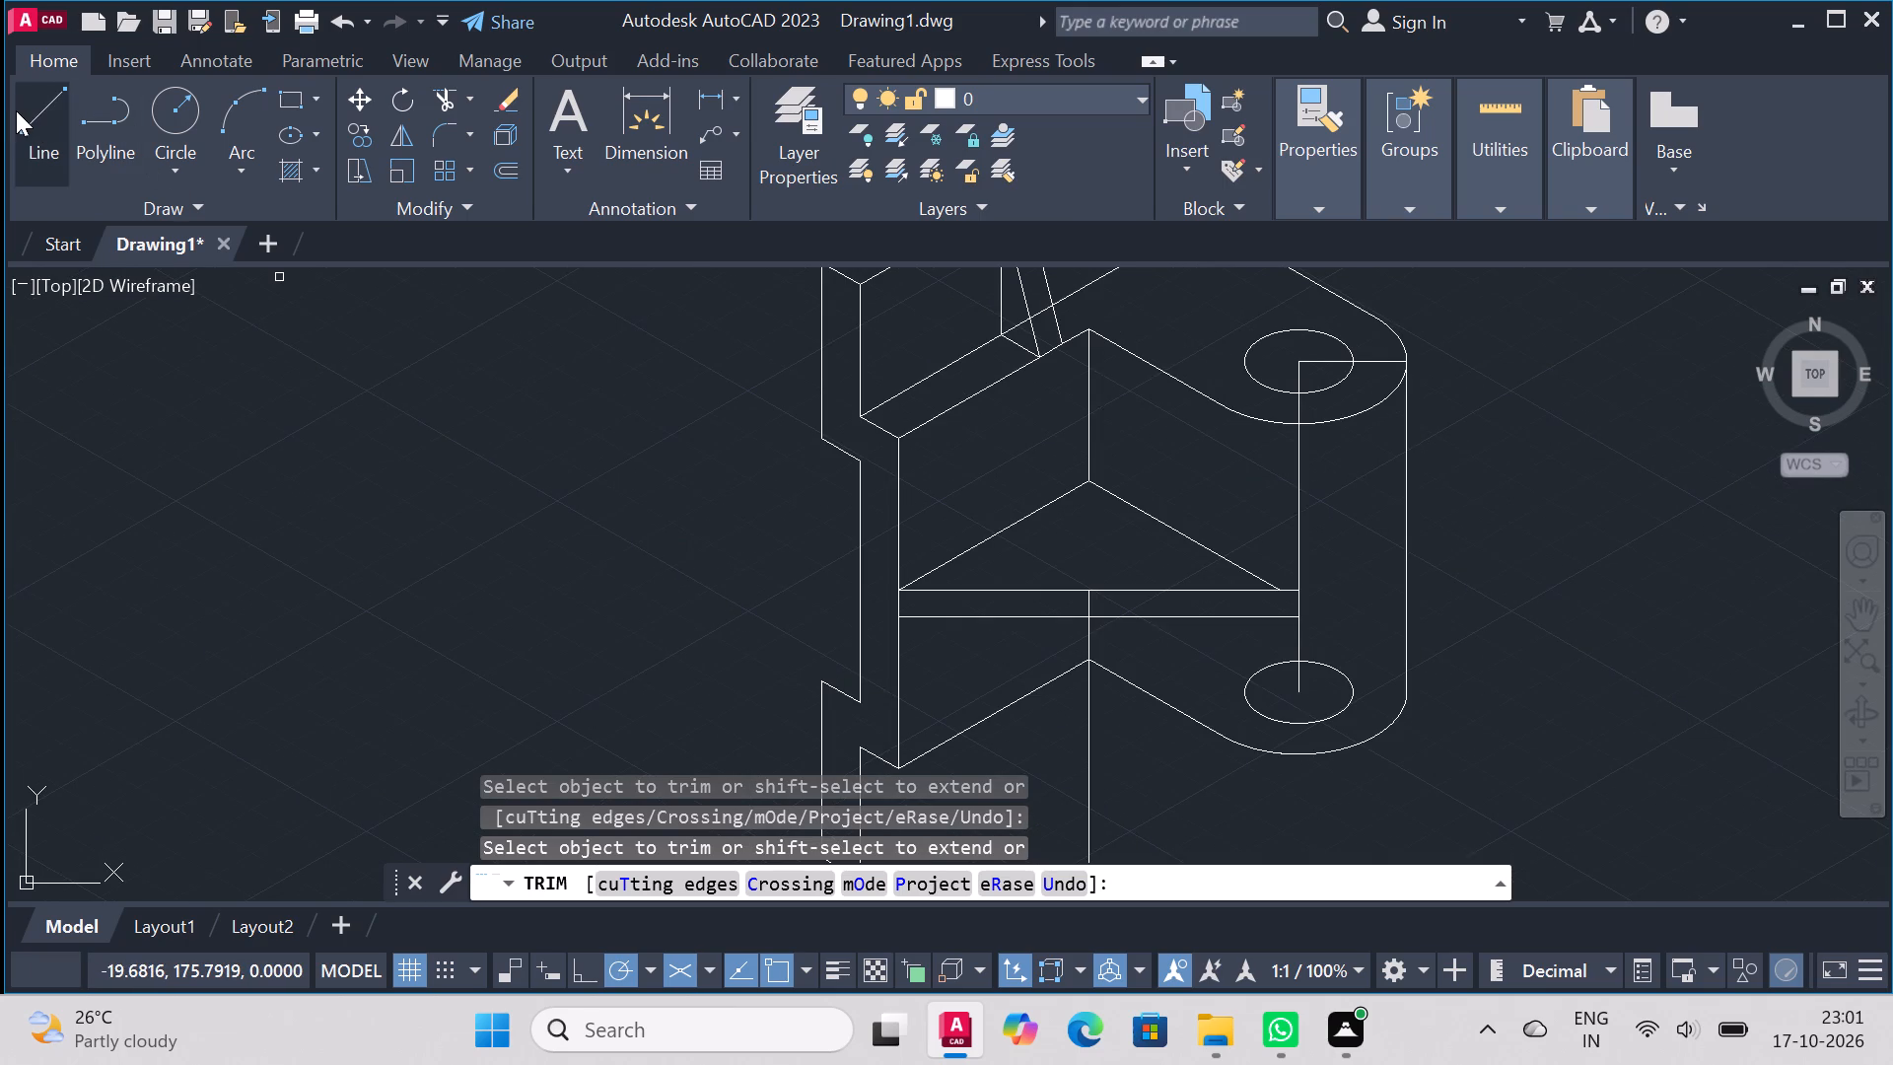
pyautogui.click(1292, 363)
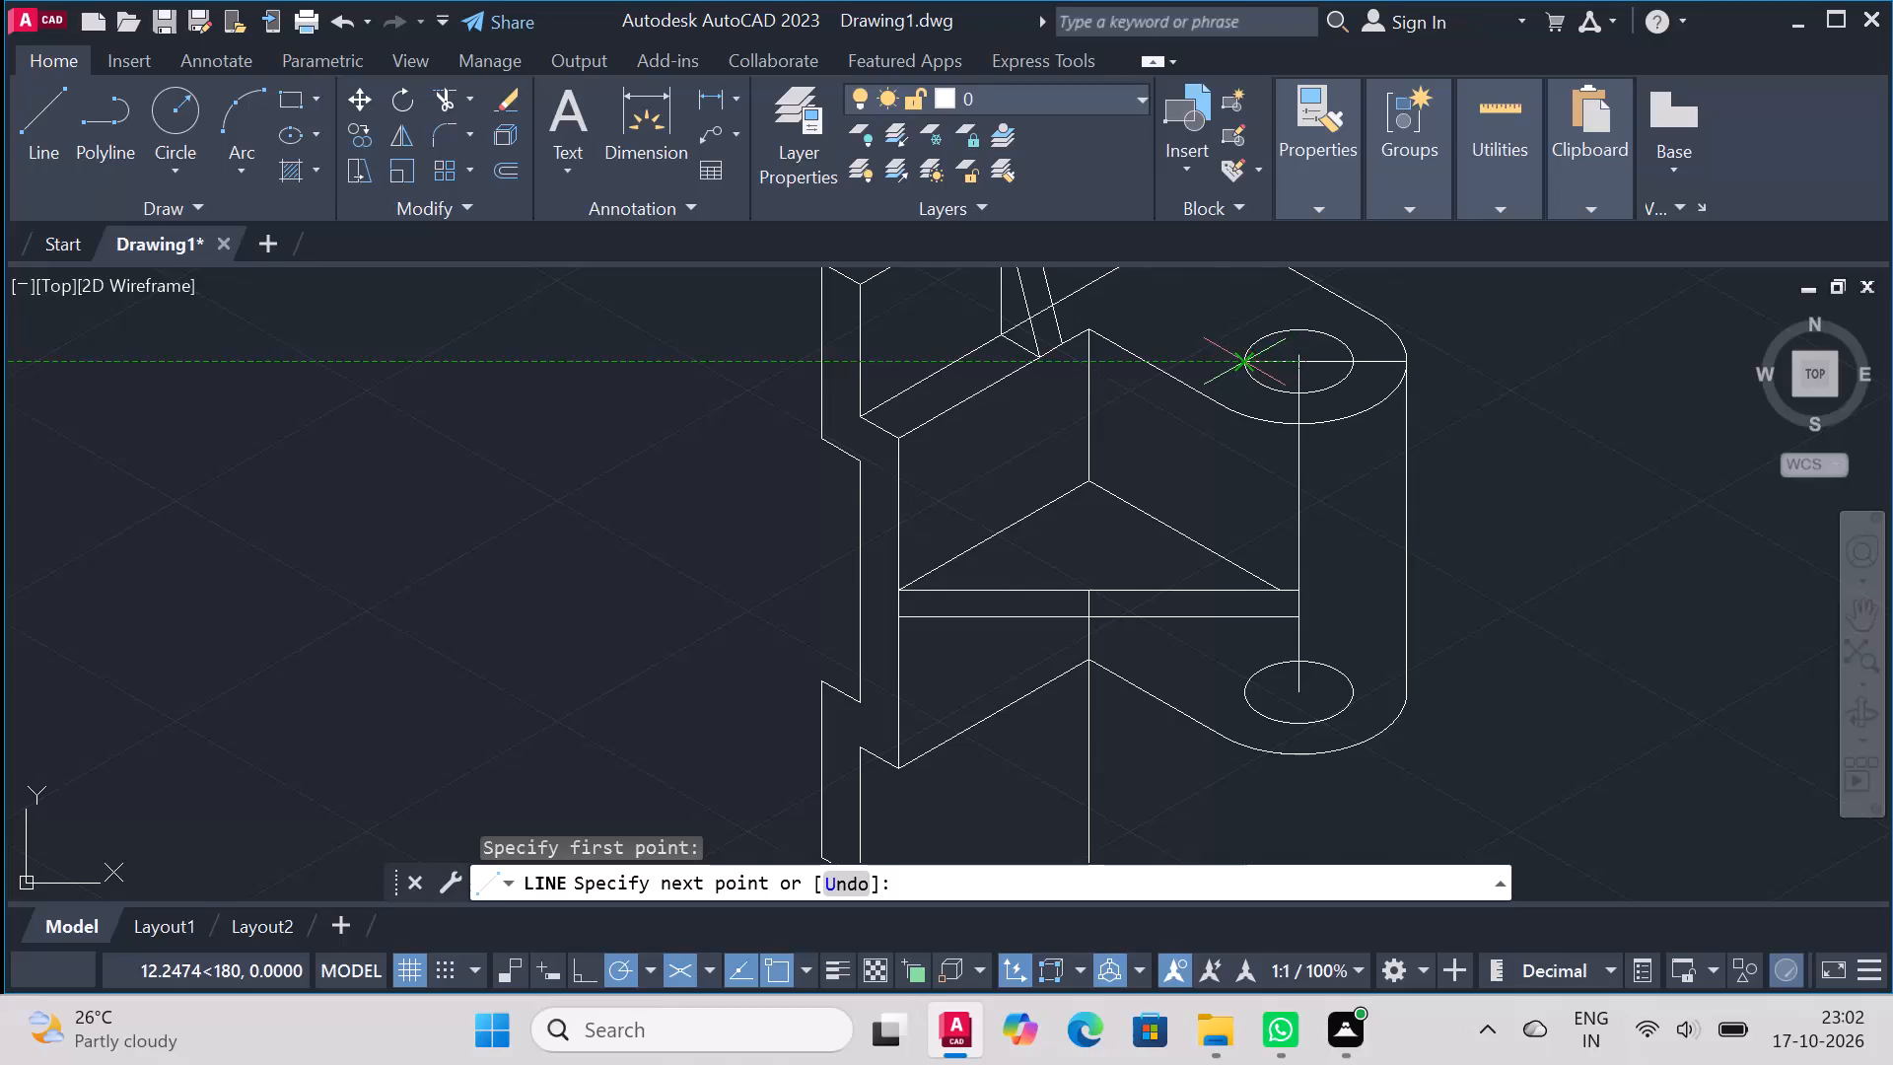
pyautogui.click(1251, 359)
pyautogui.click(1246, 710)
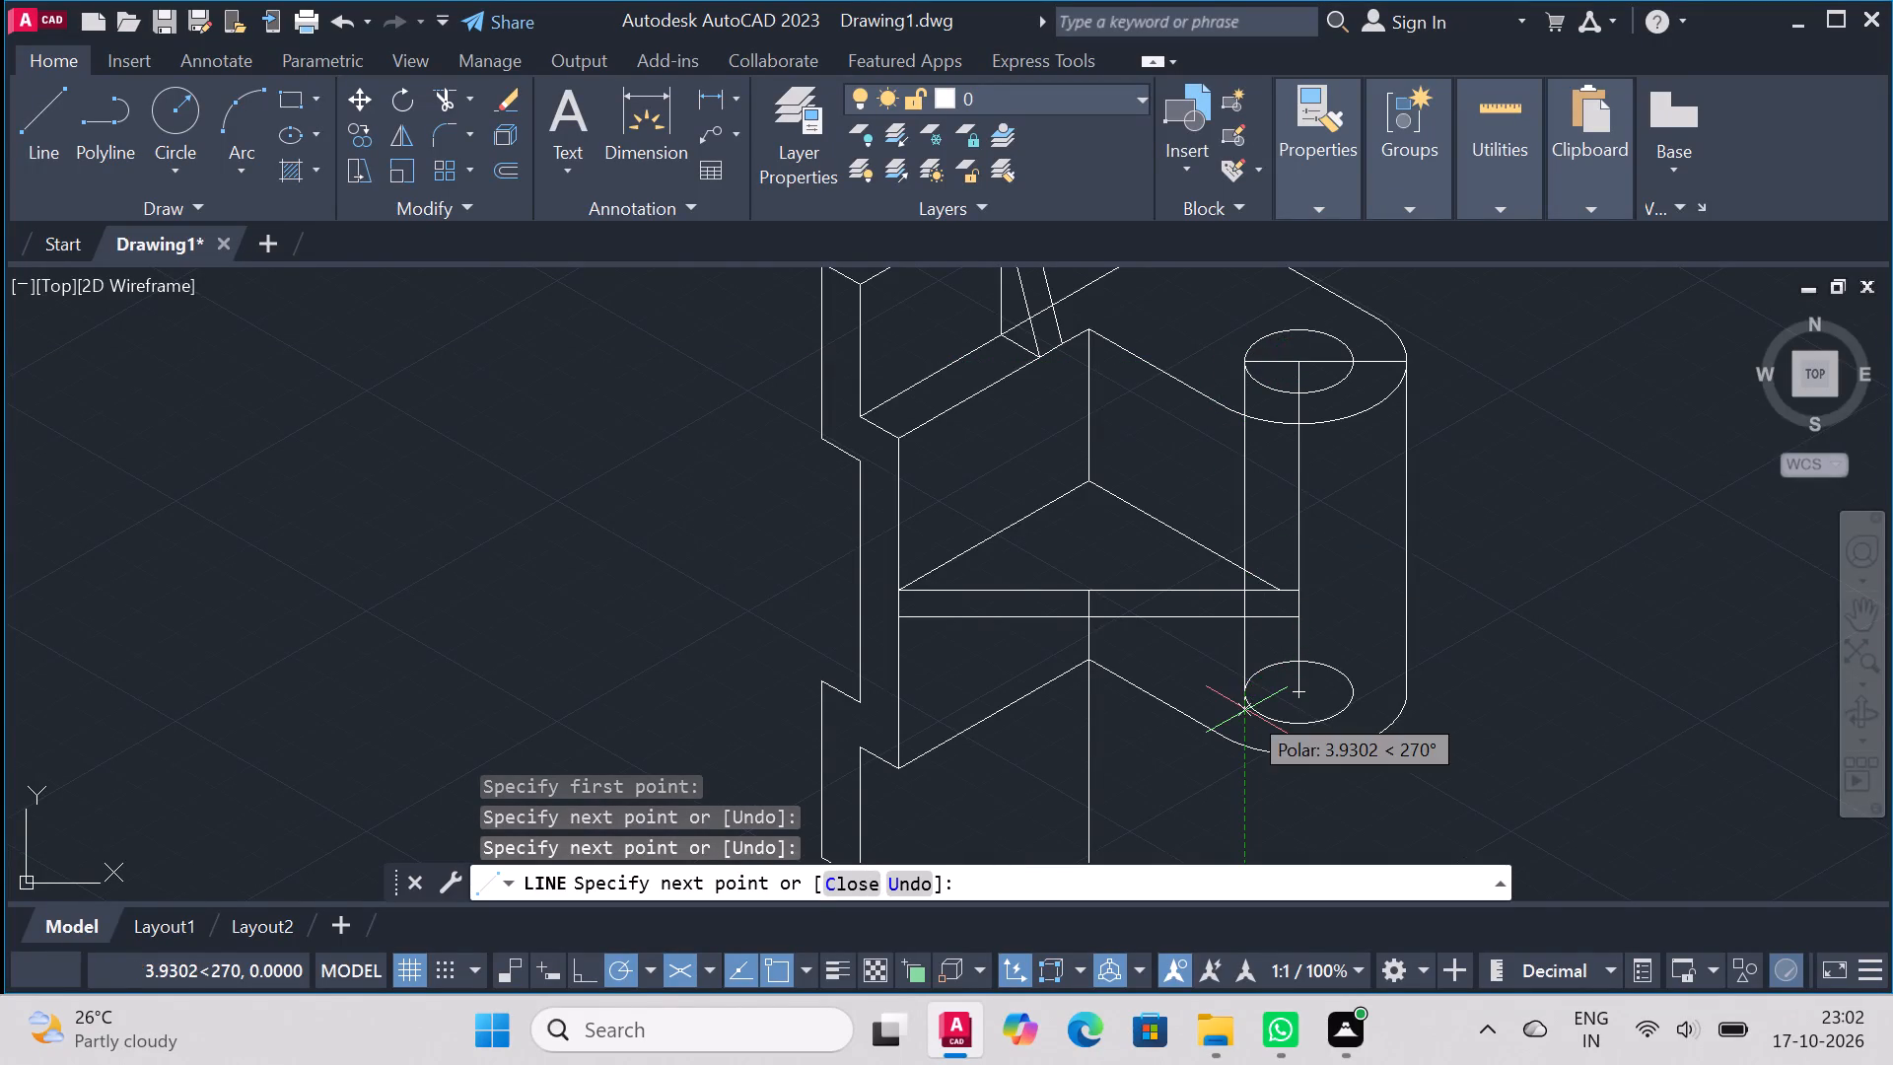
pyautogui.rightClick(1256, 693)
pyautogui.click(1369, 318)
# Draw a vertical line from the upper hole's right edge down to the right edge of the lower hole isocircle.
pyautogui.rightClick(1579, 343)
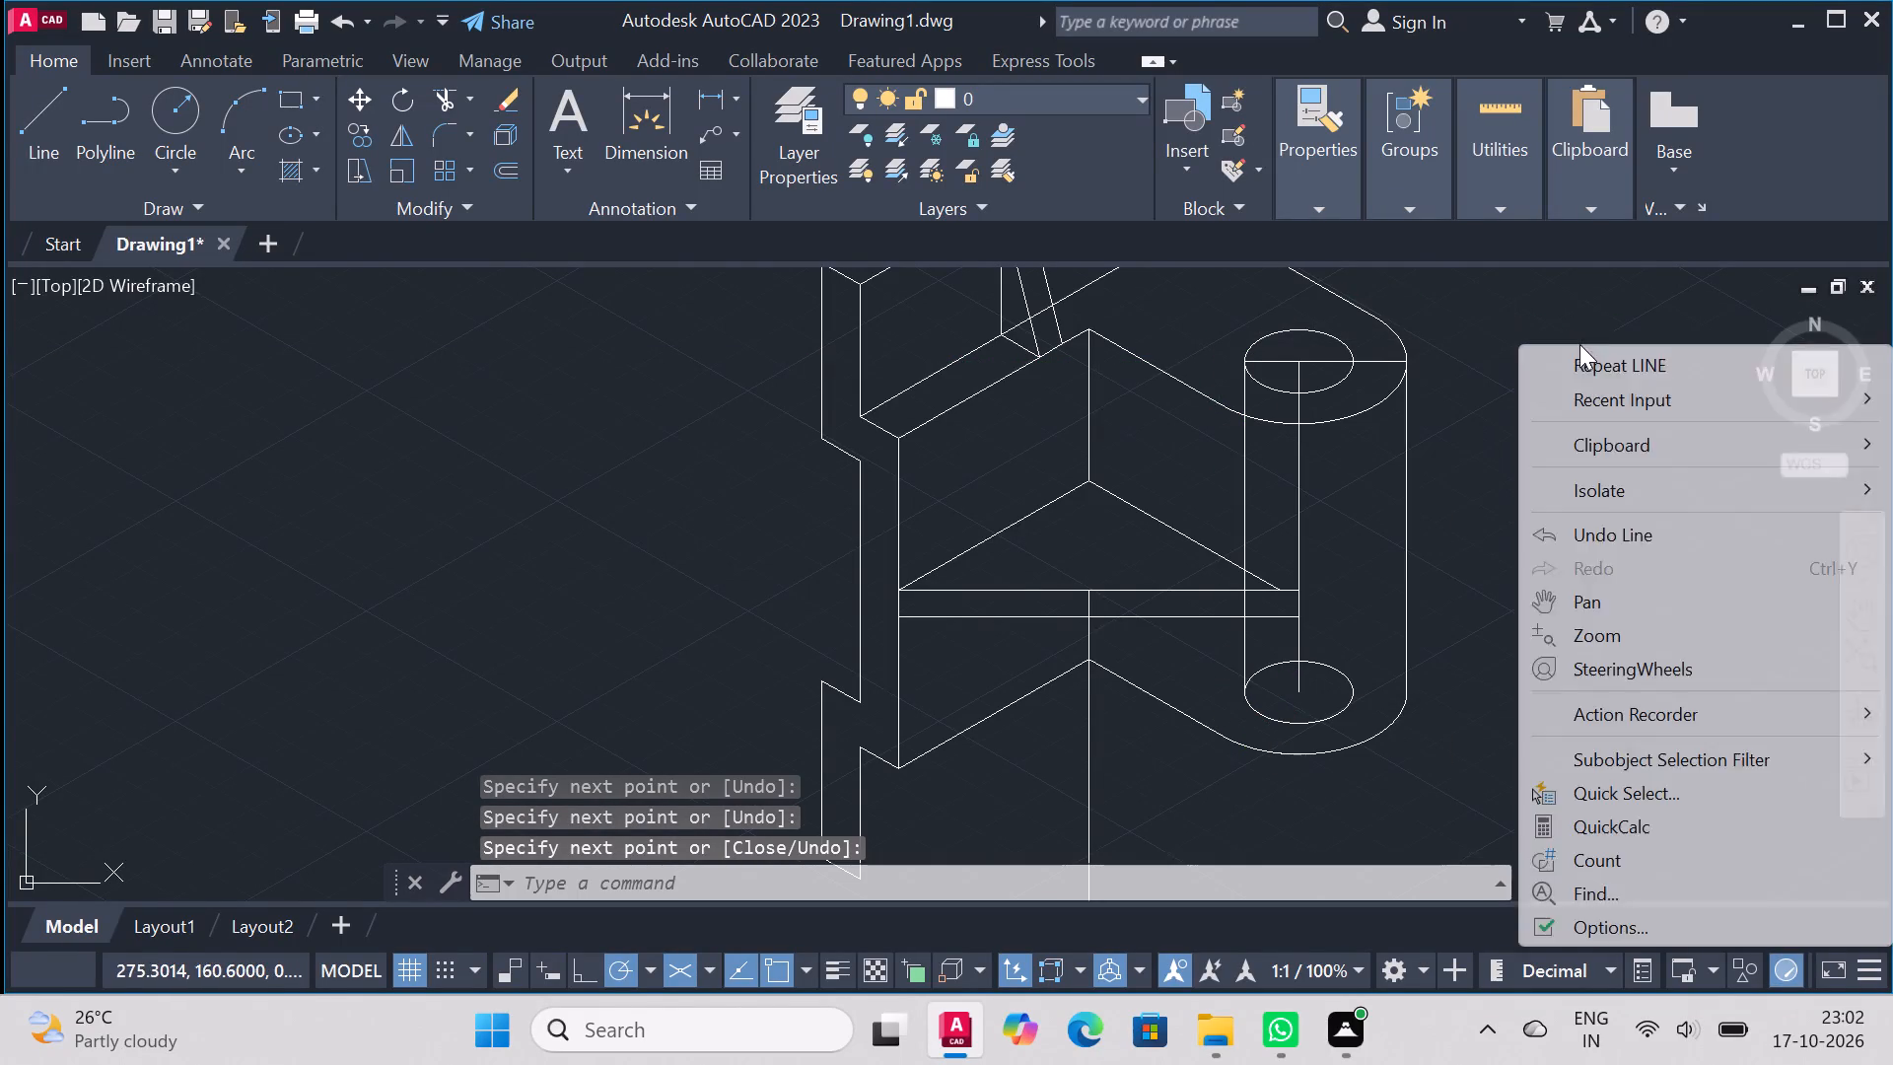
pyautogui.click(1634, 359)
pyautogui.click(1343, 355)
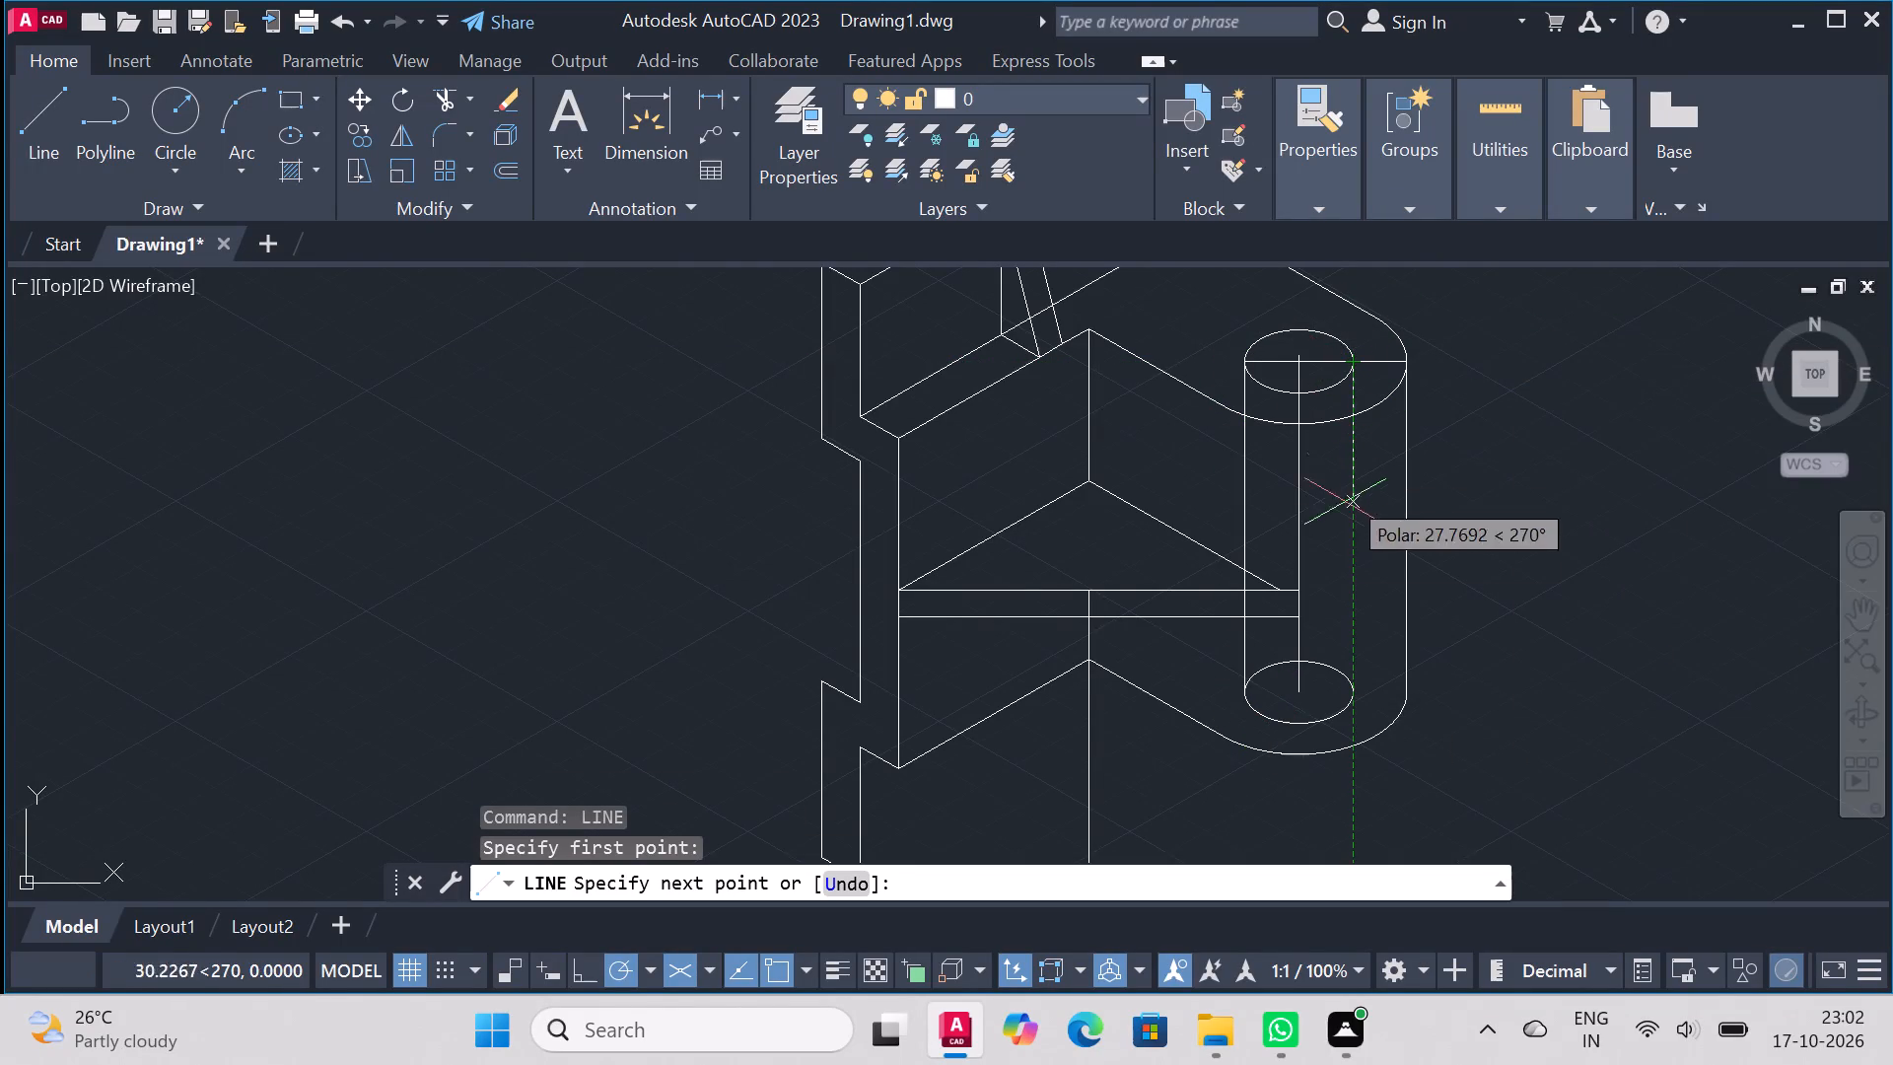
pyautogui.click(1349, 694)
pyautogui.rightClick(1536, 452)
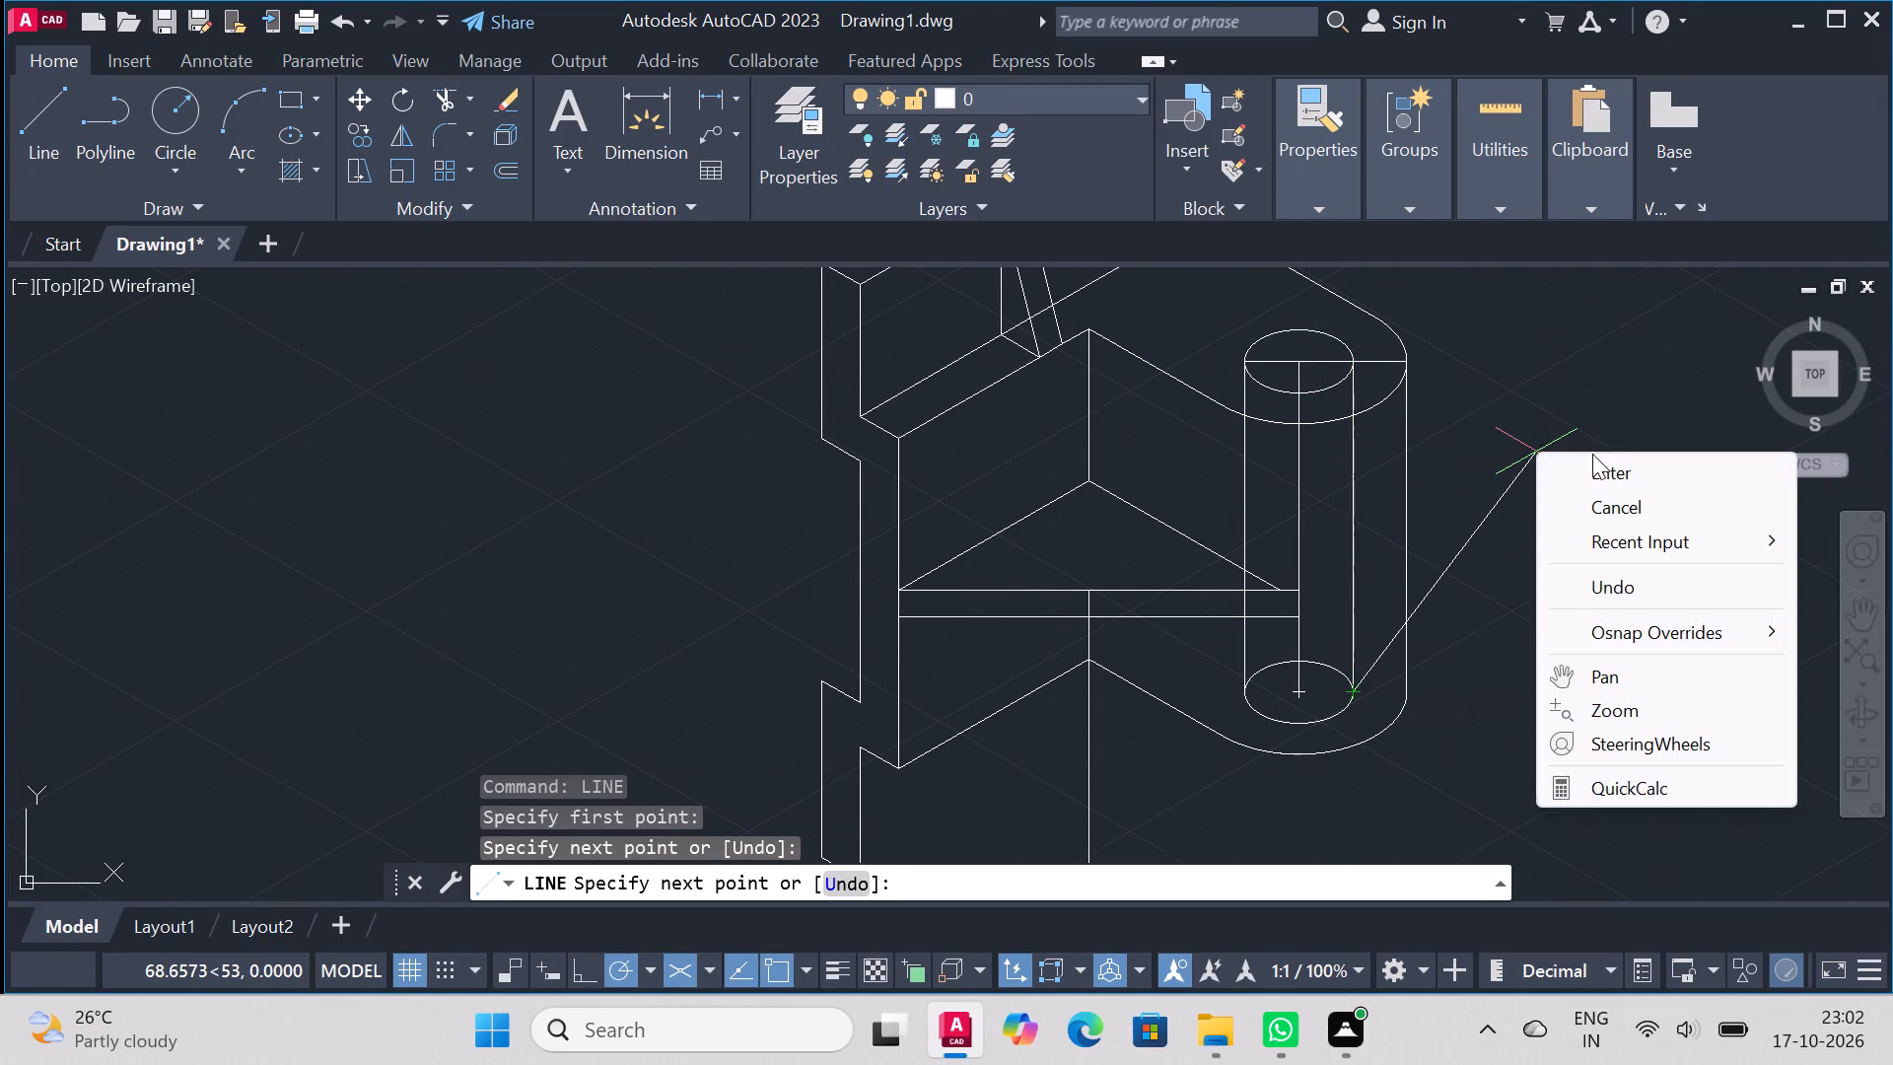
pyautogui.click(1604, 475)
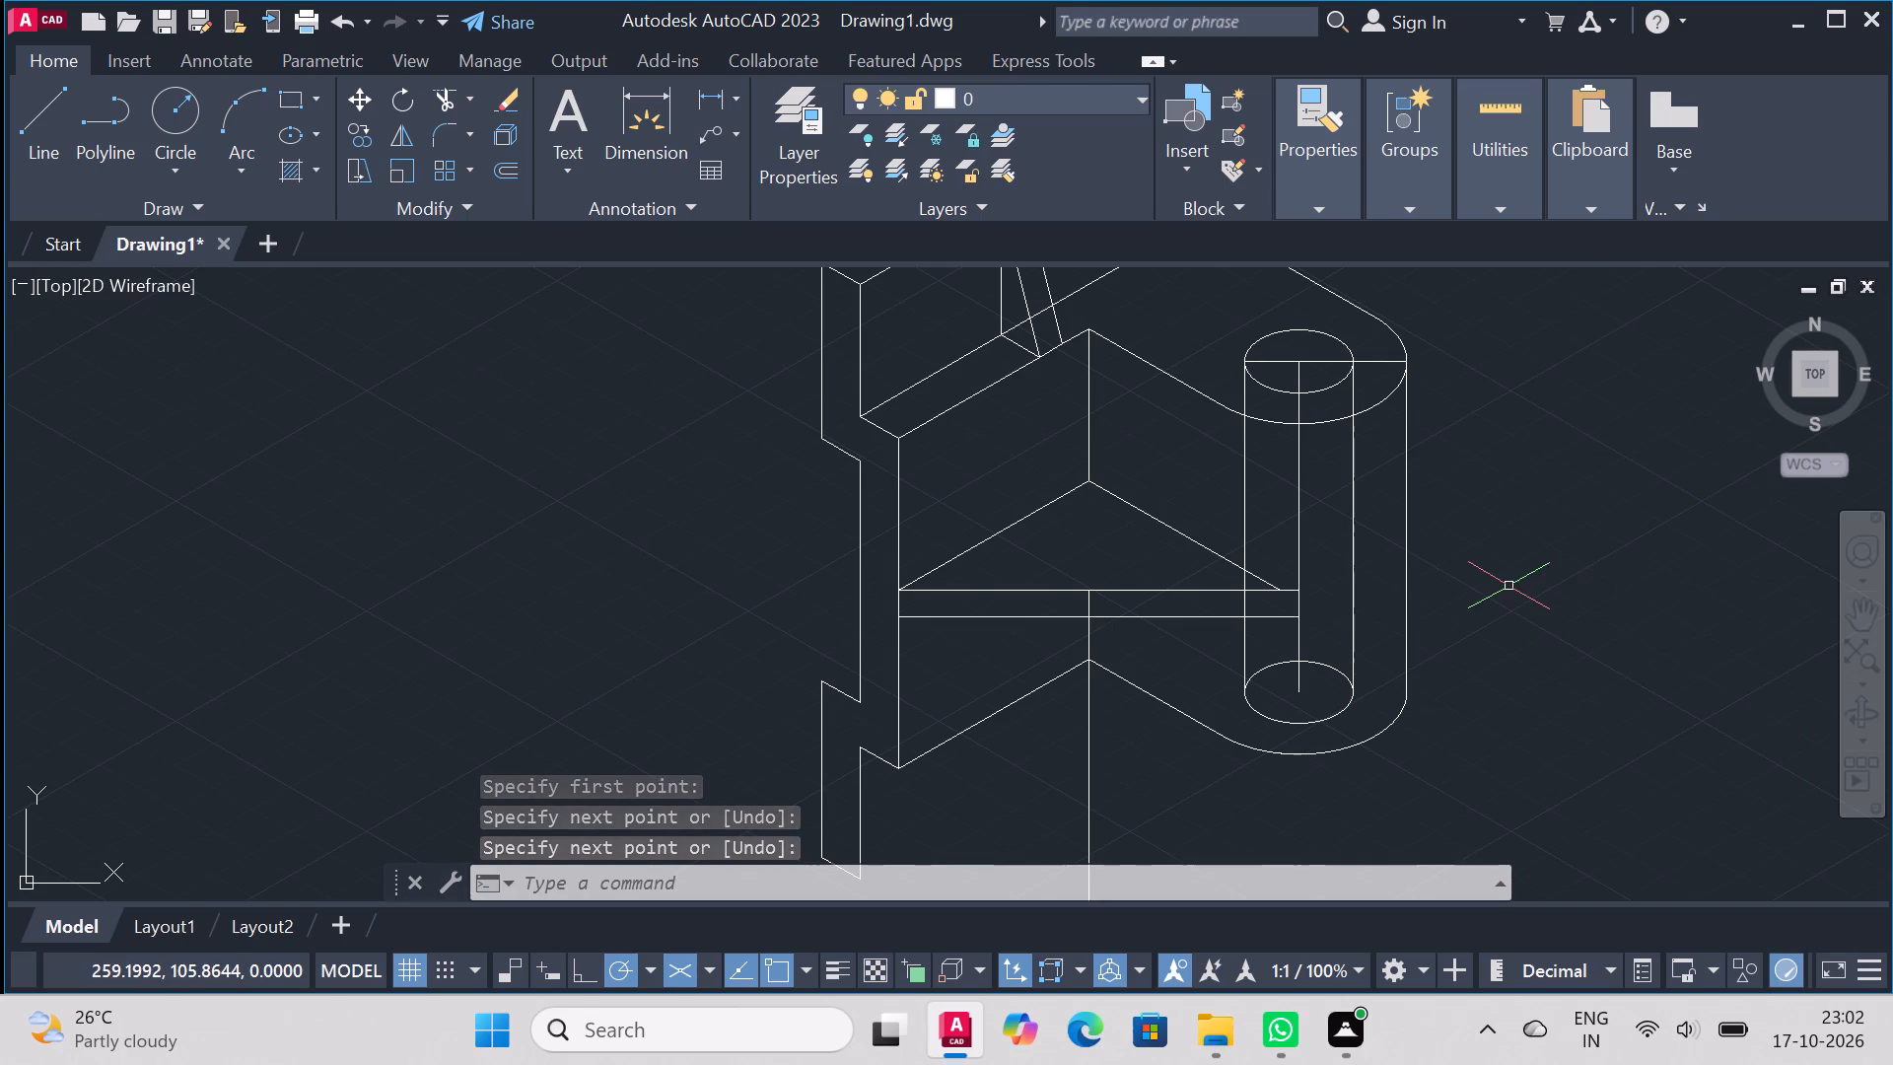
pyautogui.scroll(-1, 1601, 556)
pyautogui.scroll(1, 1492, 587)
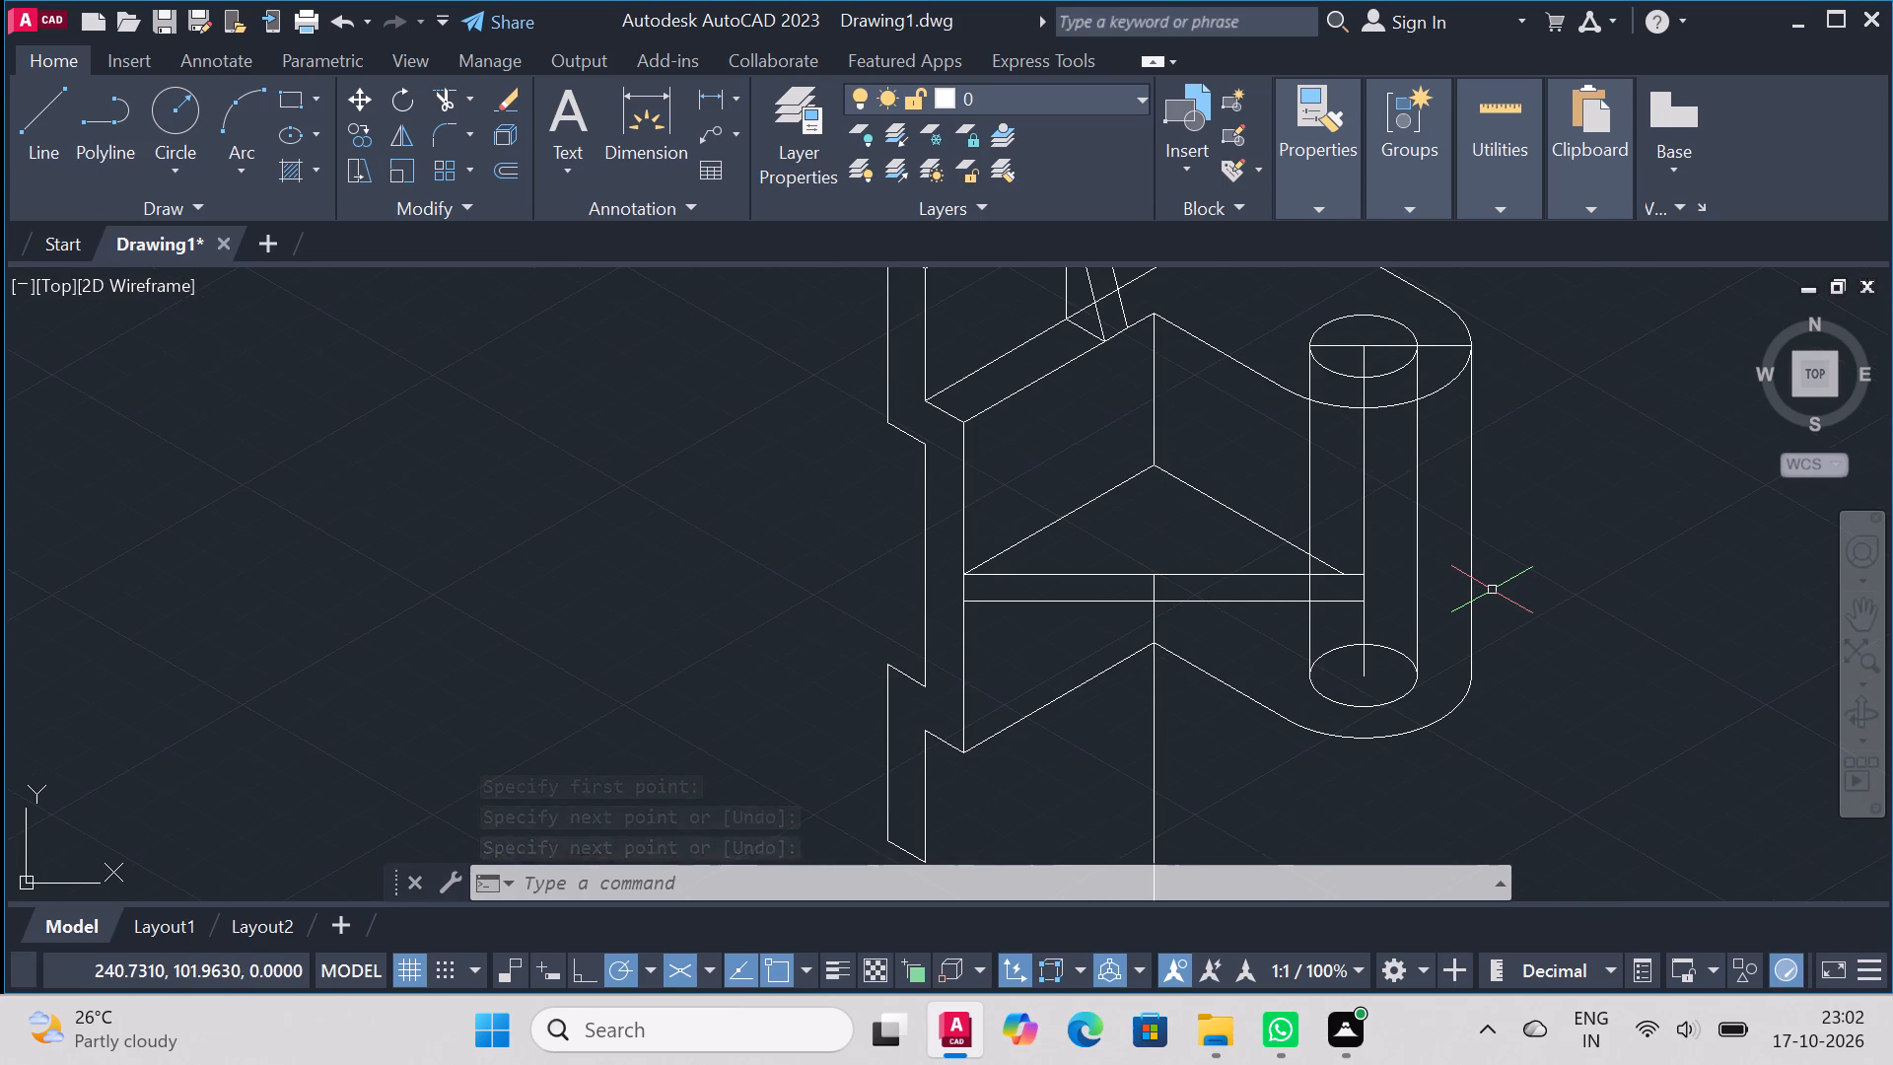
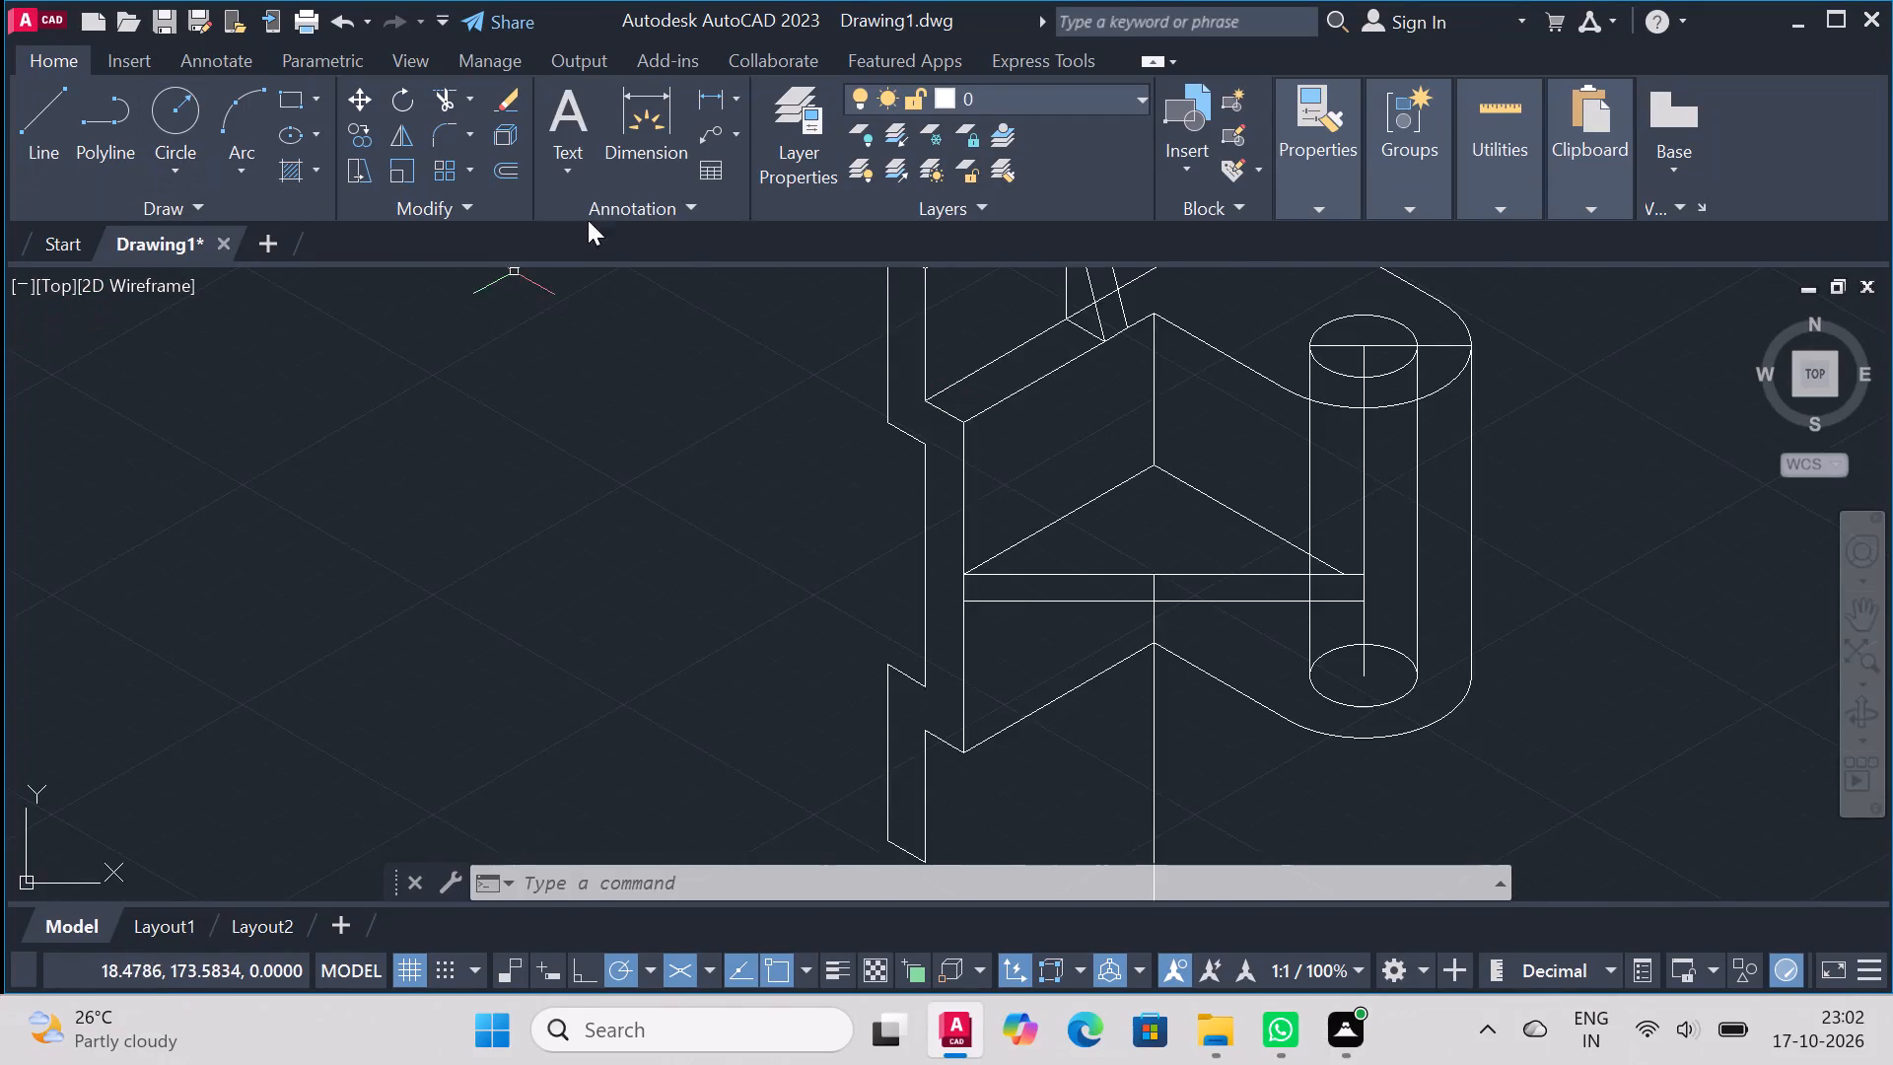
# Trim away the plate's sloping edge where it passes behind the rib standing against the upright plate.
pyautogui.scroll(-1, 1248, 524)
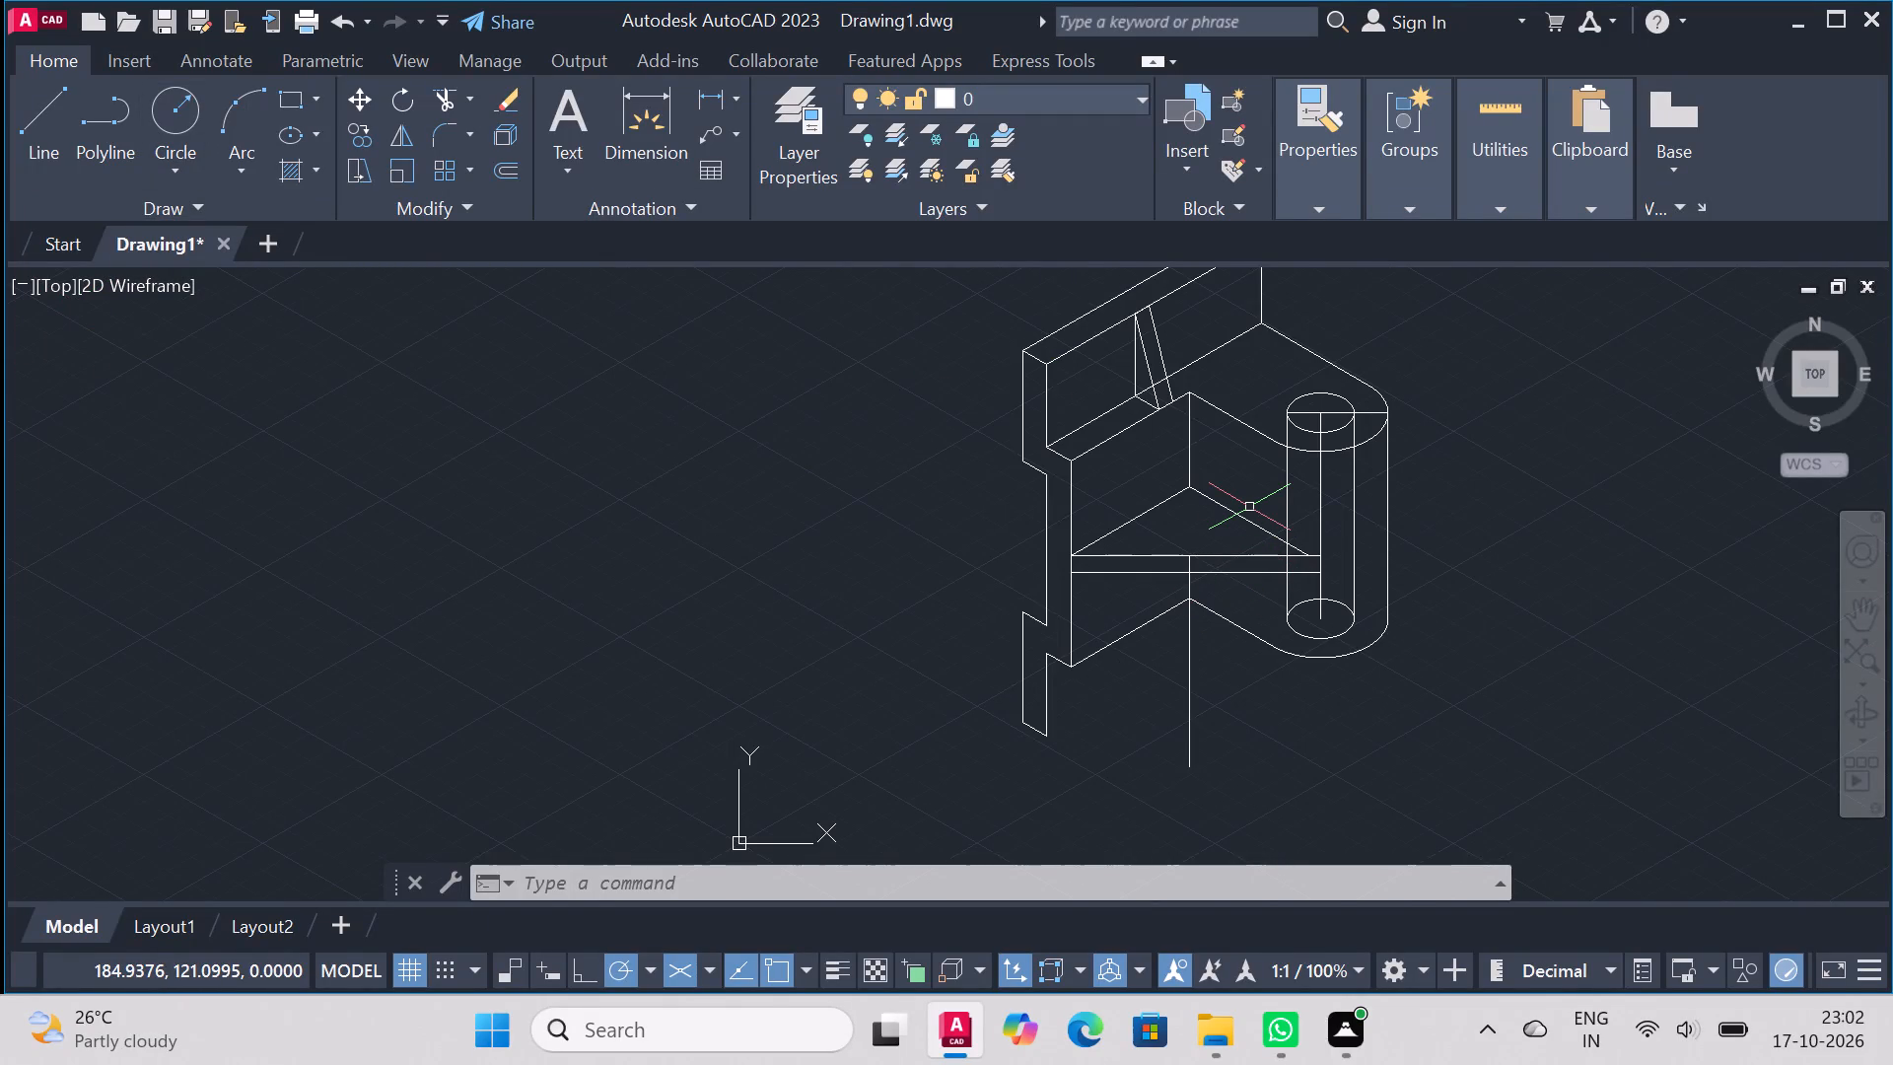
pyautogui.scroll(-1, 1249, 500)
pyautogui.scroll(1, 1237, 344)
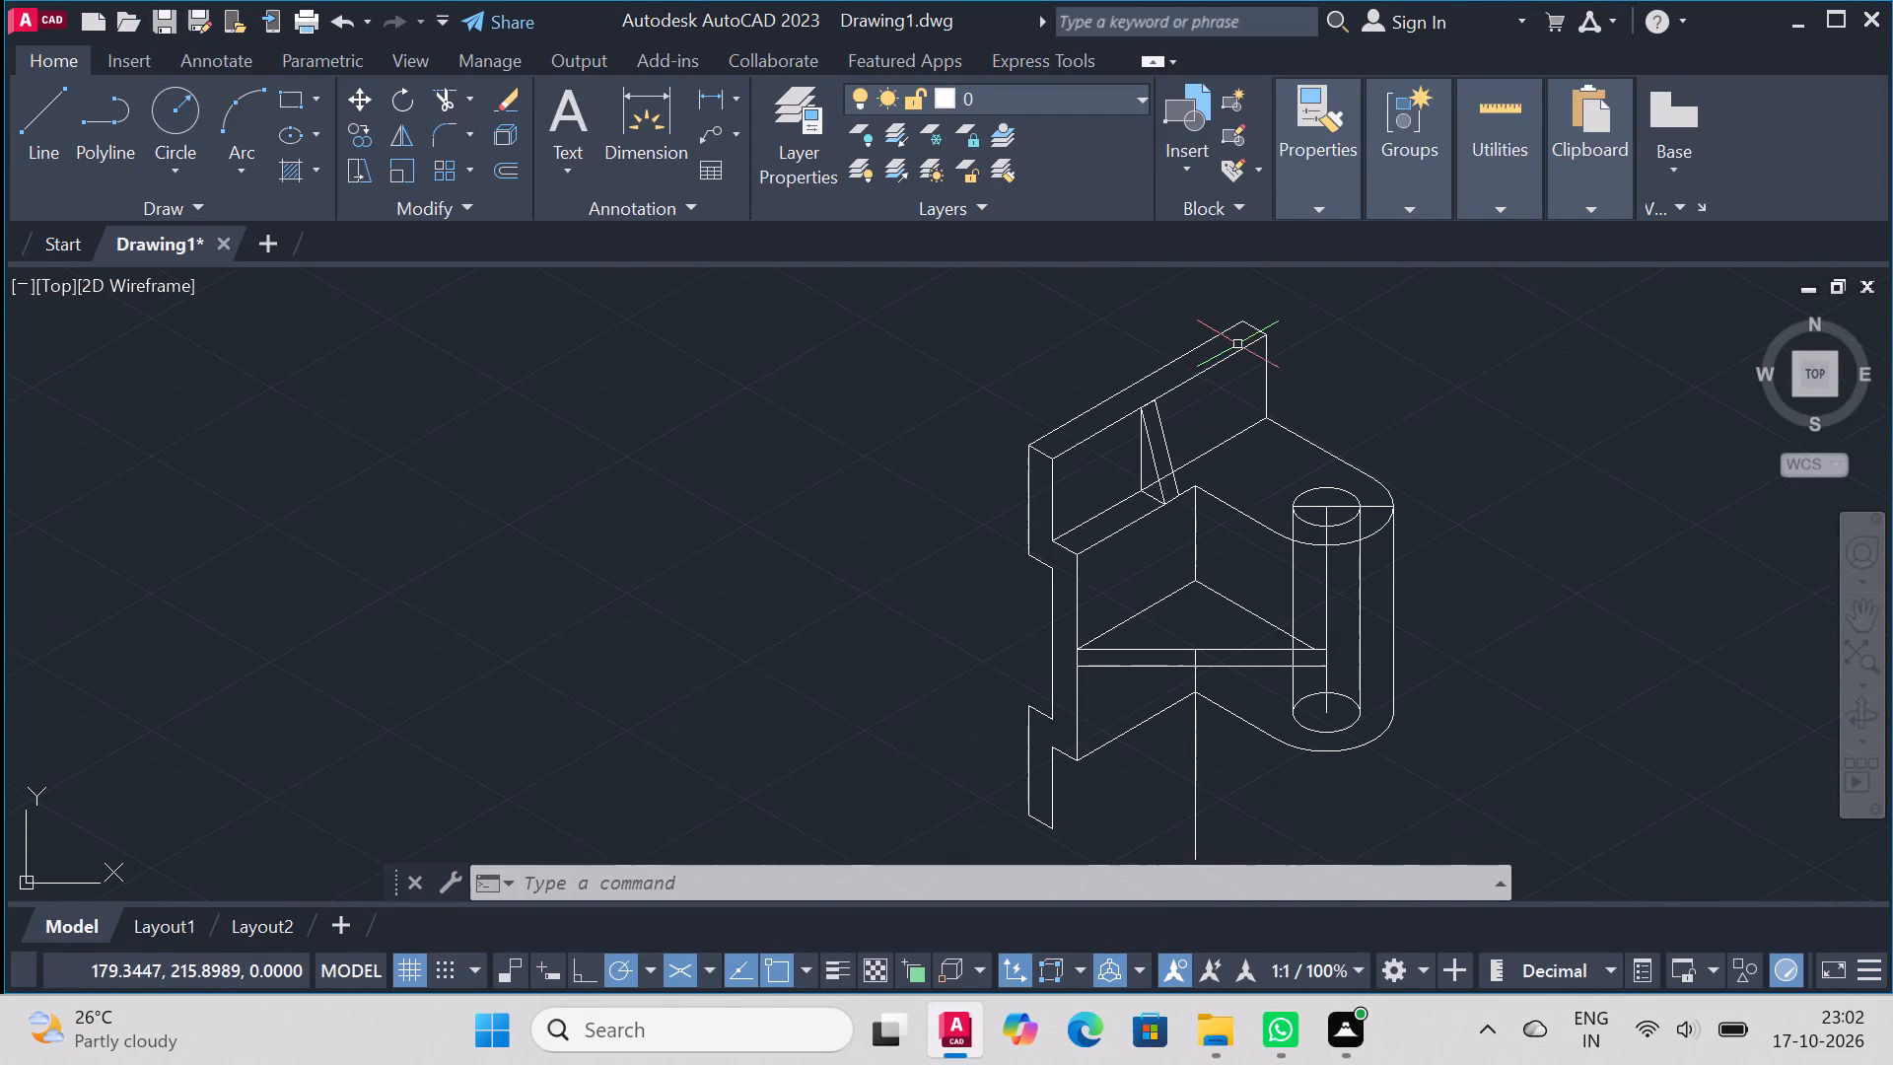
pyautogui.scroll(1, 1199, 444)
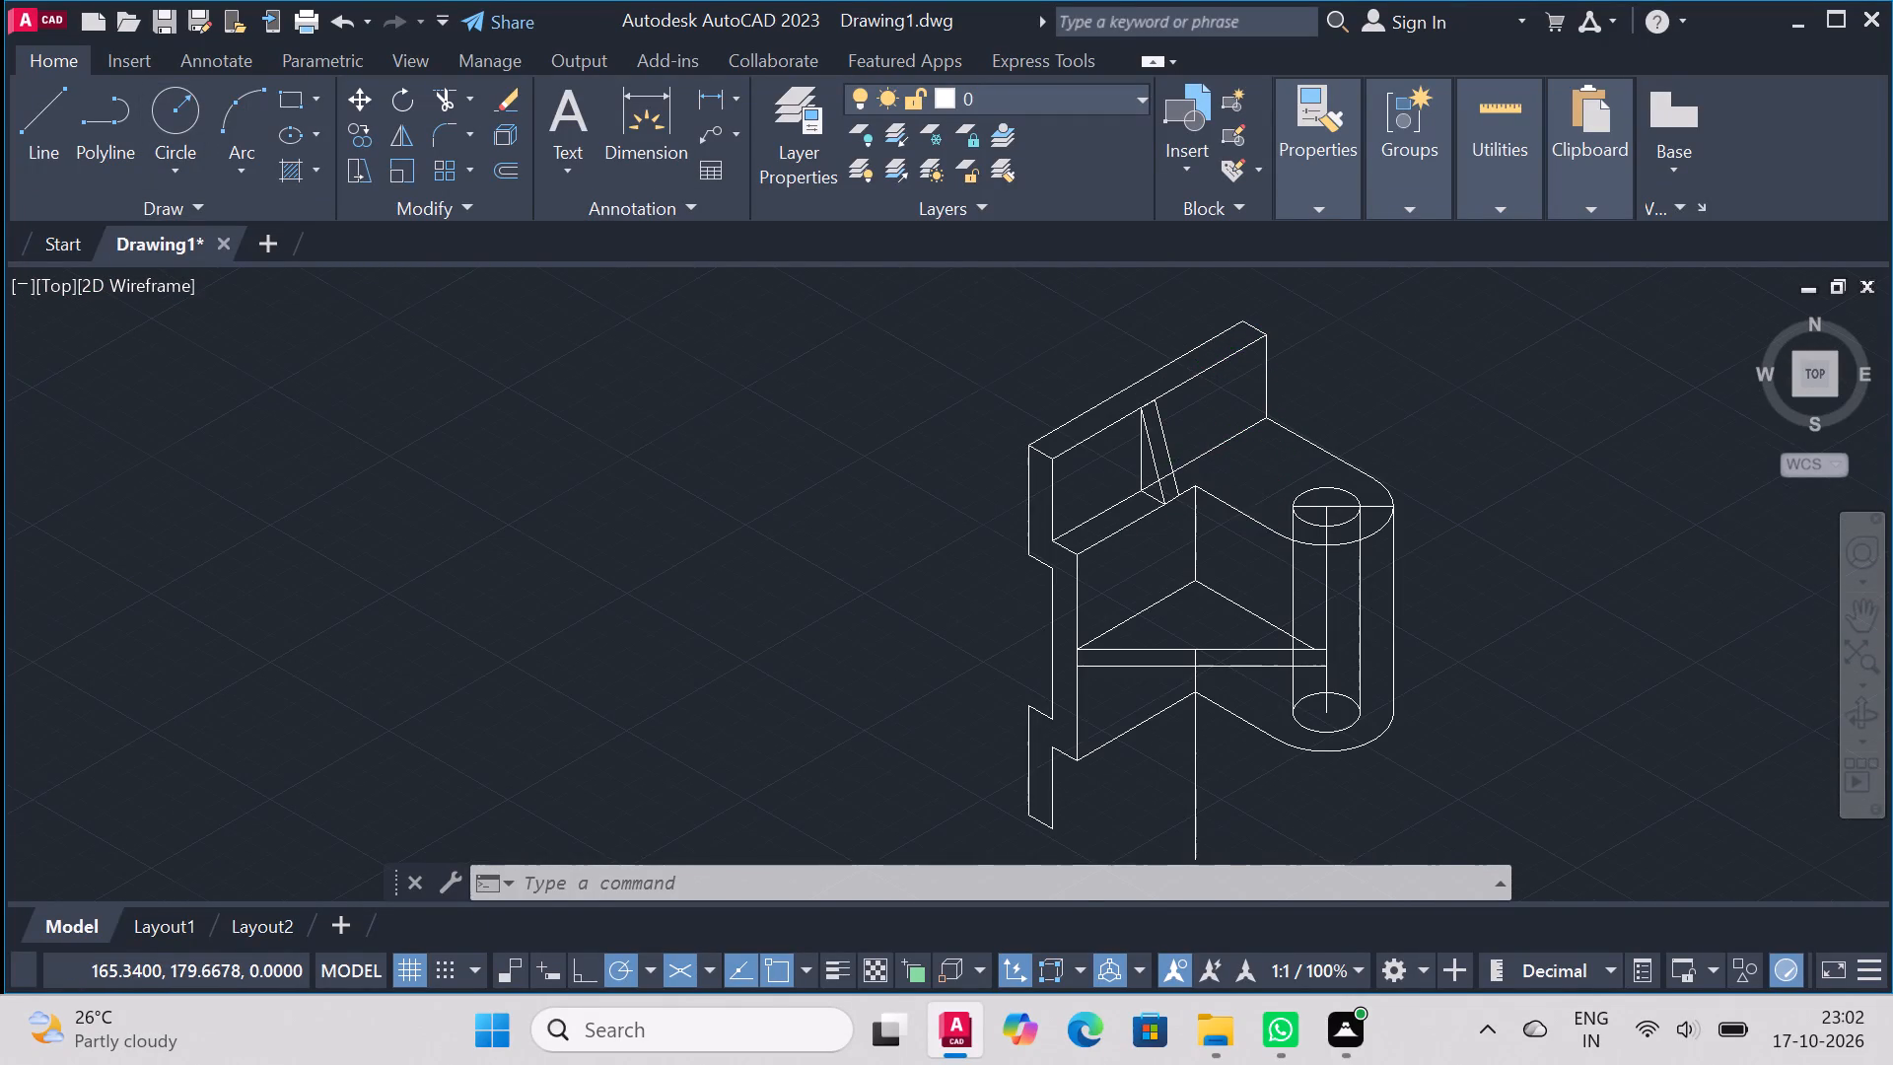
pyautogui.click(456, 106)
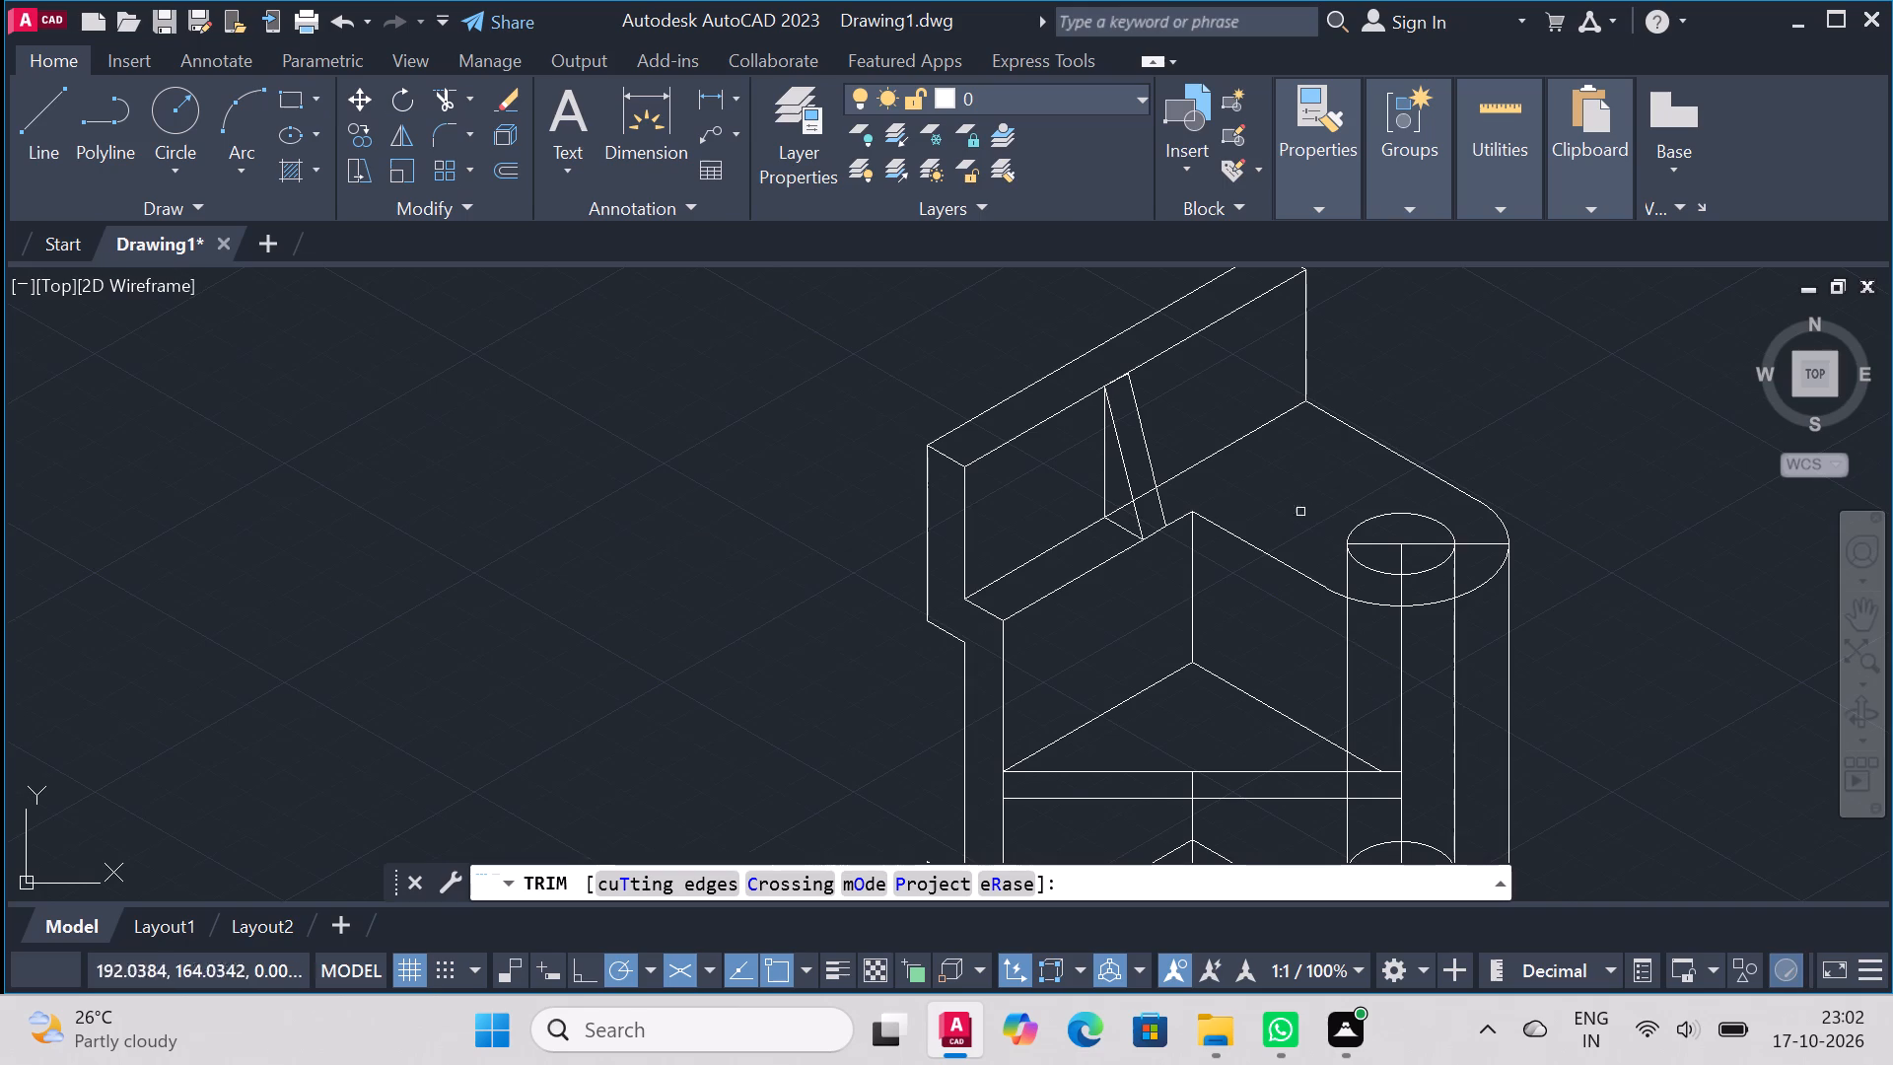
pyautogui.click(1124, 510)
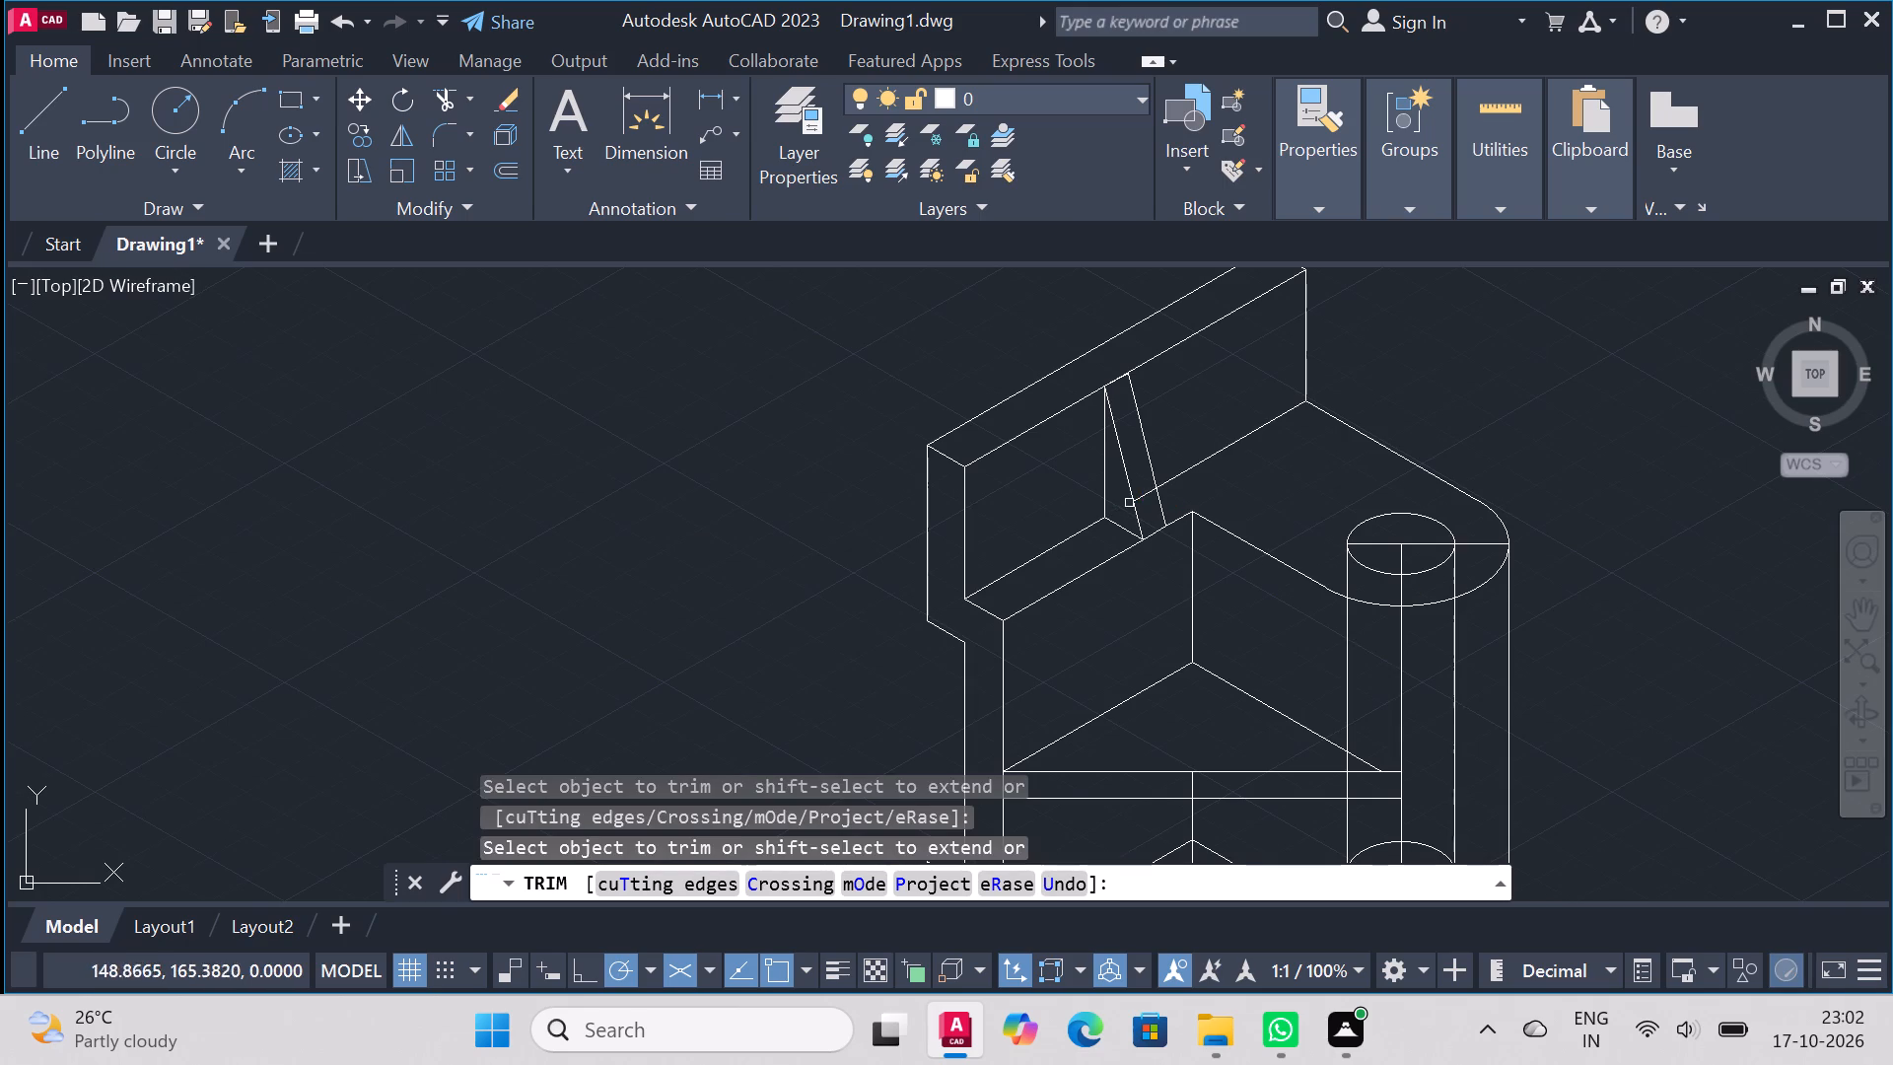
pyautogui.click(1149, 492)
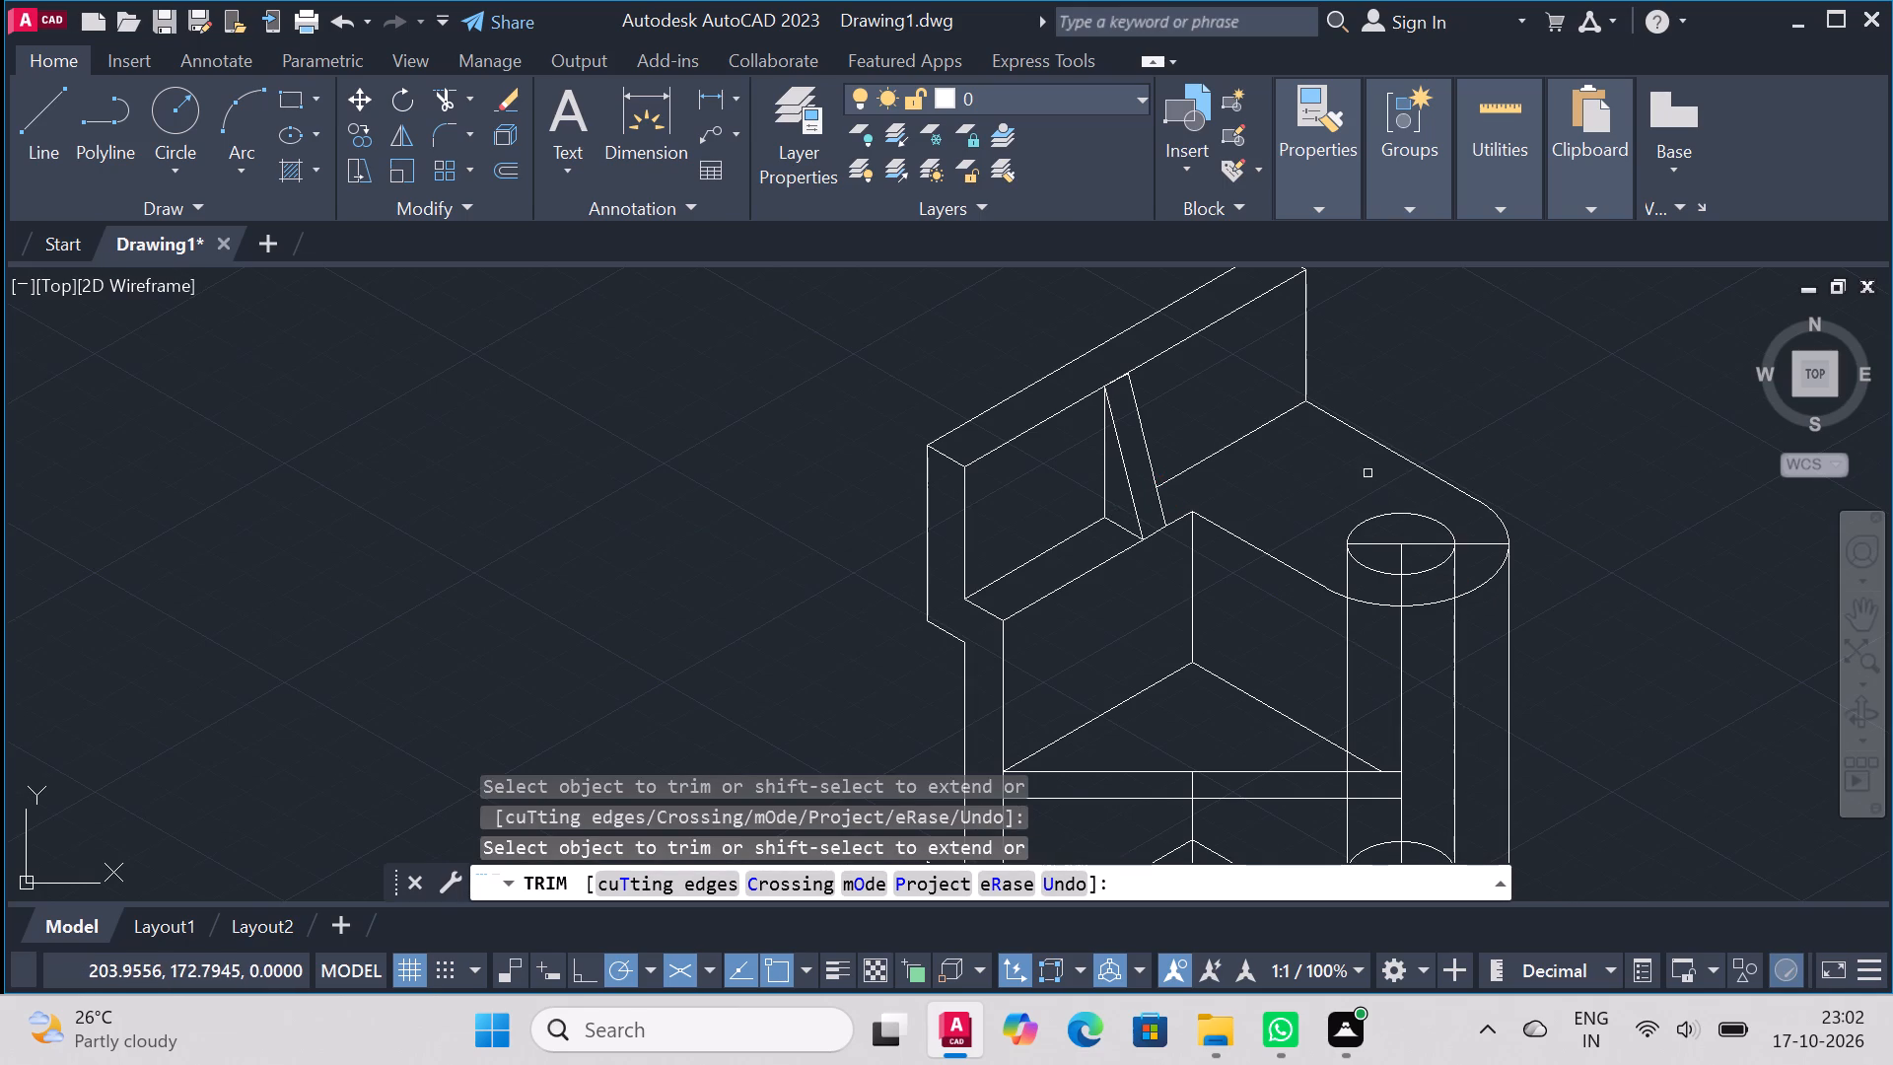
# Draw a line at 30° from the bottom corner of the lower left foot up to the 330° bottom edge.
pyautogui.scroll(-1, 1367, 476)
pyautogui.scroll(-2, 1439, 650)
pyautogui.scroll(1, 1395, 757)
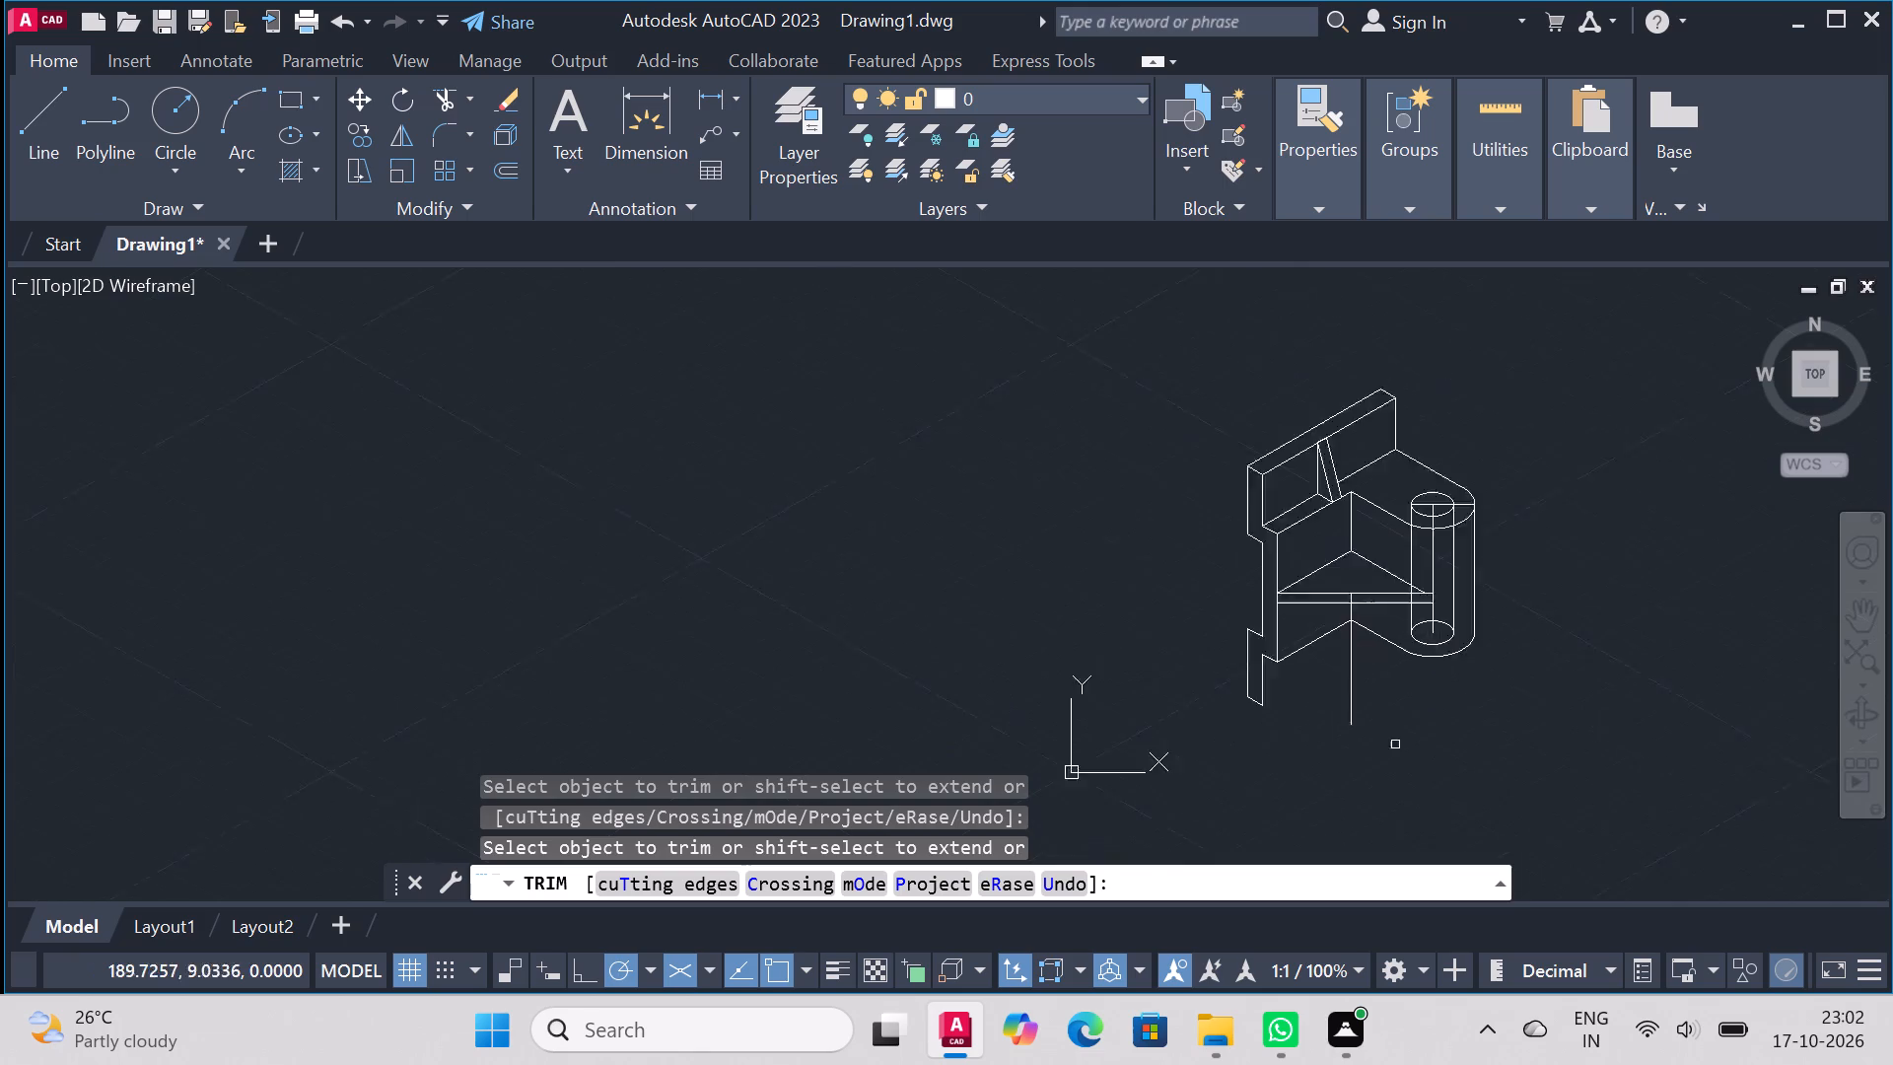
pyautogui.scroll(1, 1395, 739)
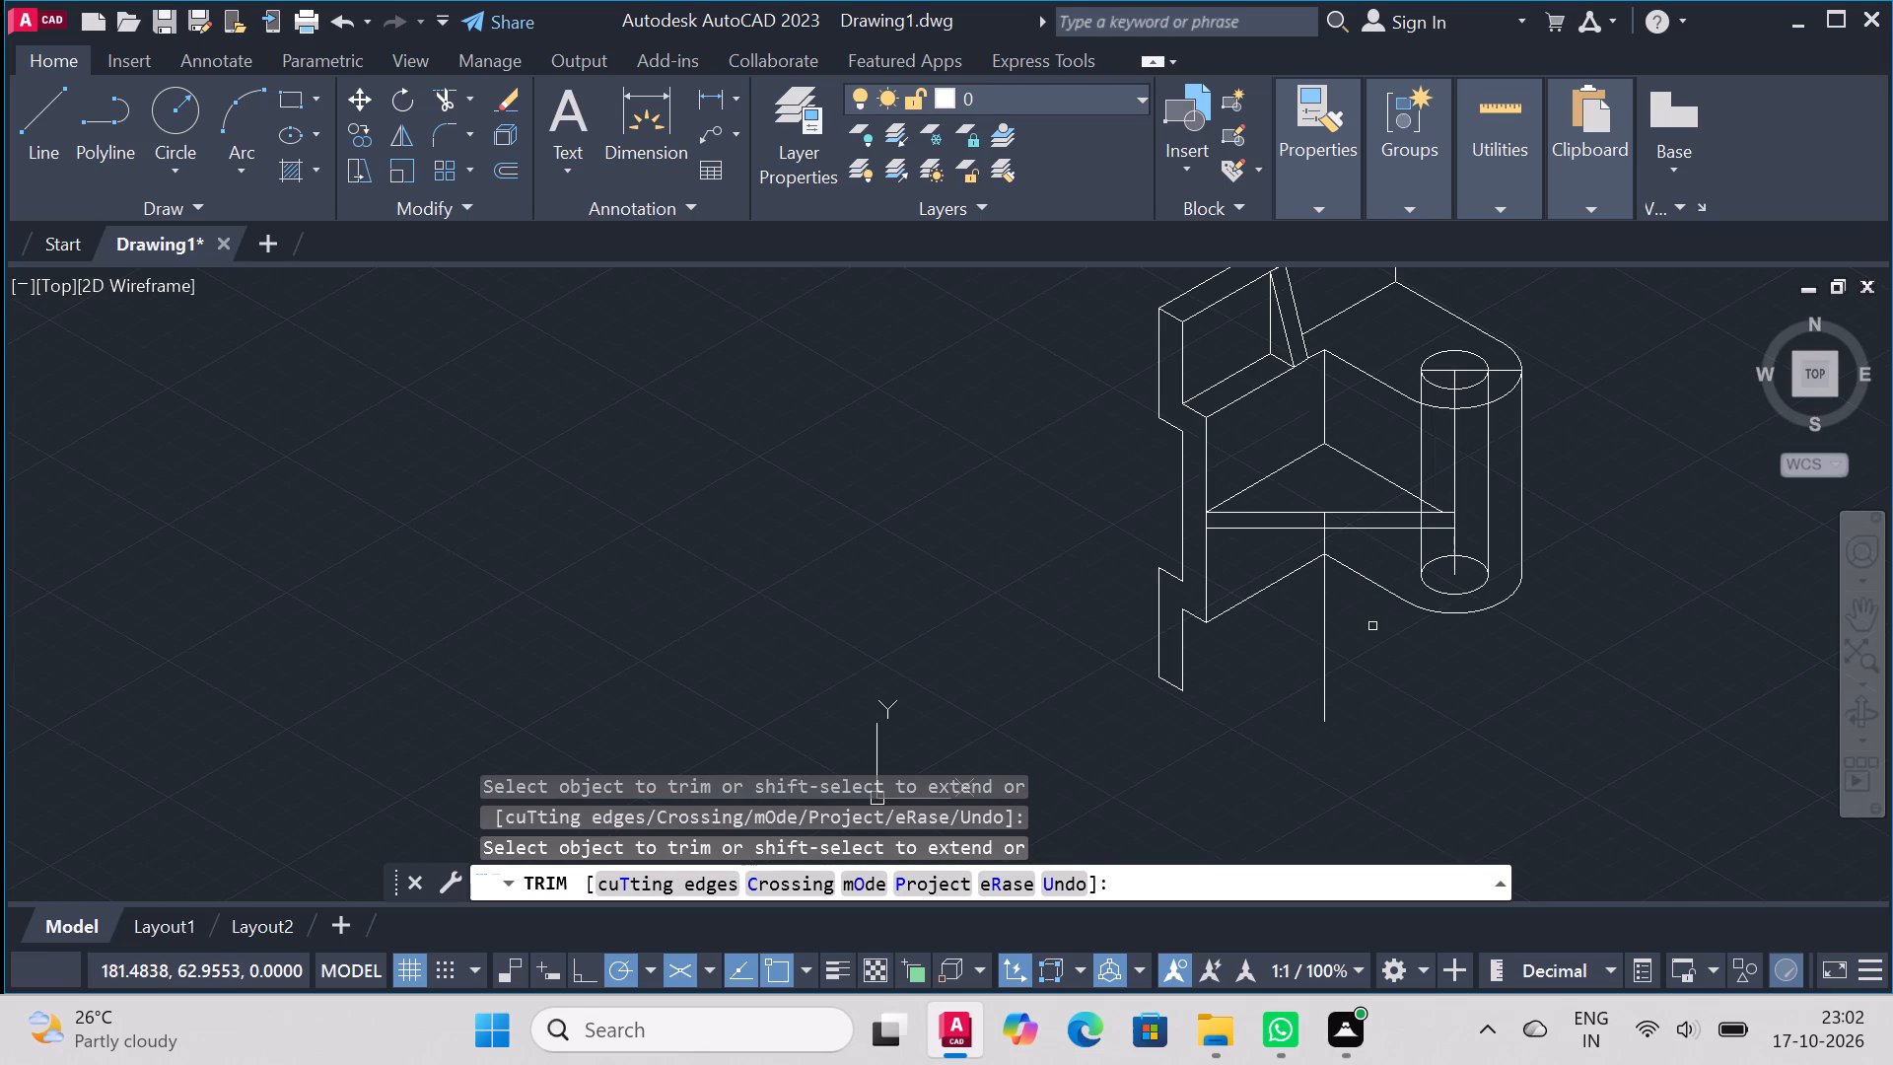
pyautogui.click(29, 111)
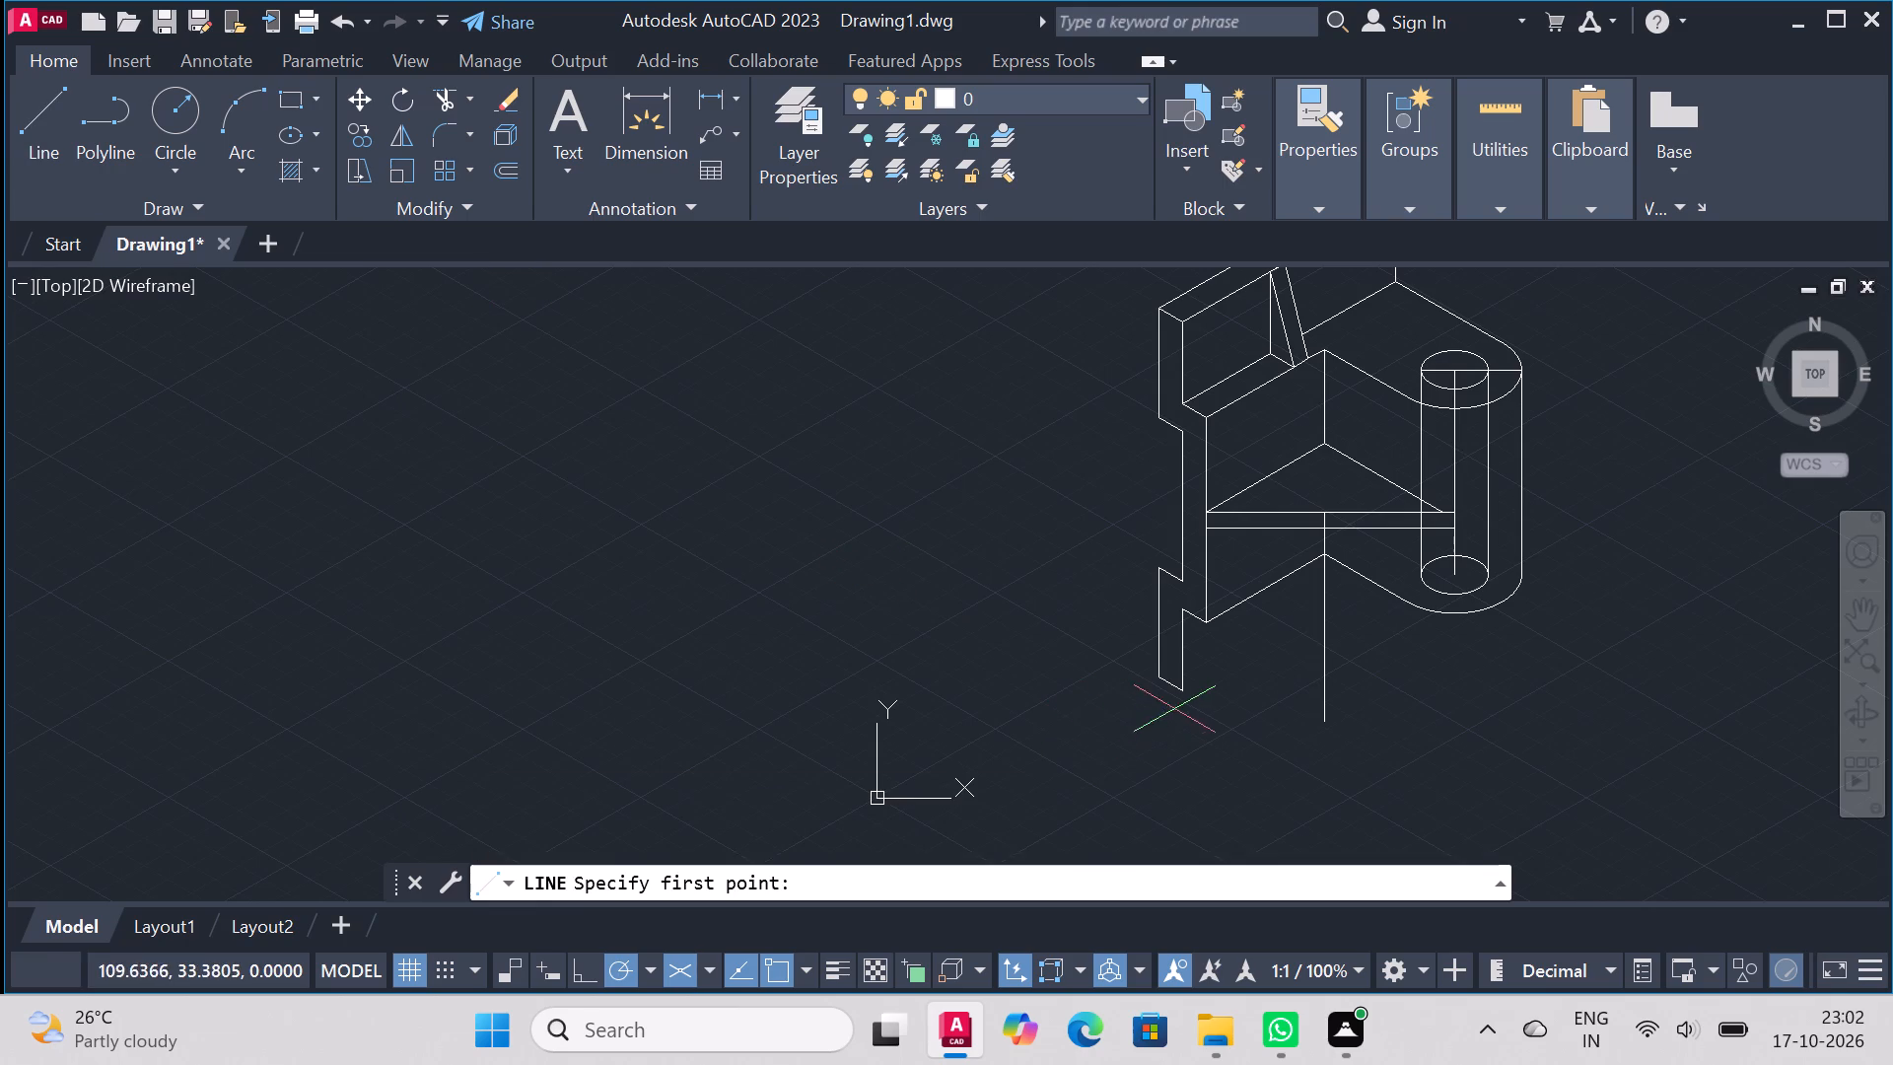
pyautogui.click(1179, 682)
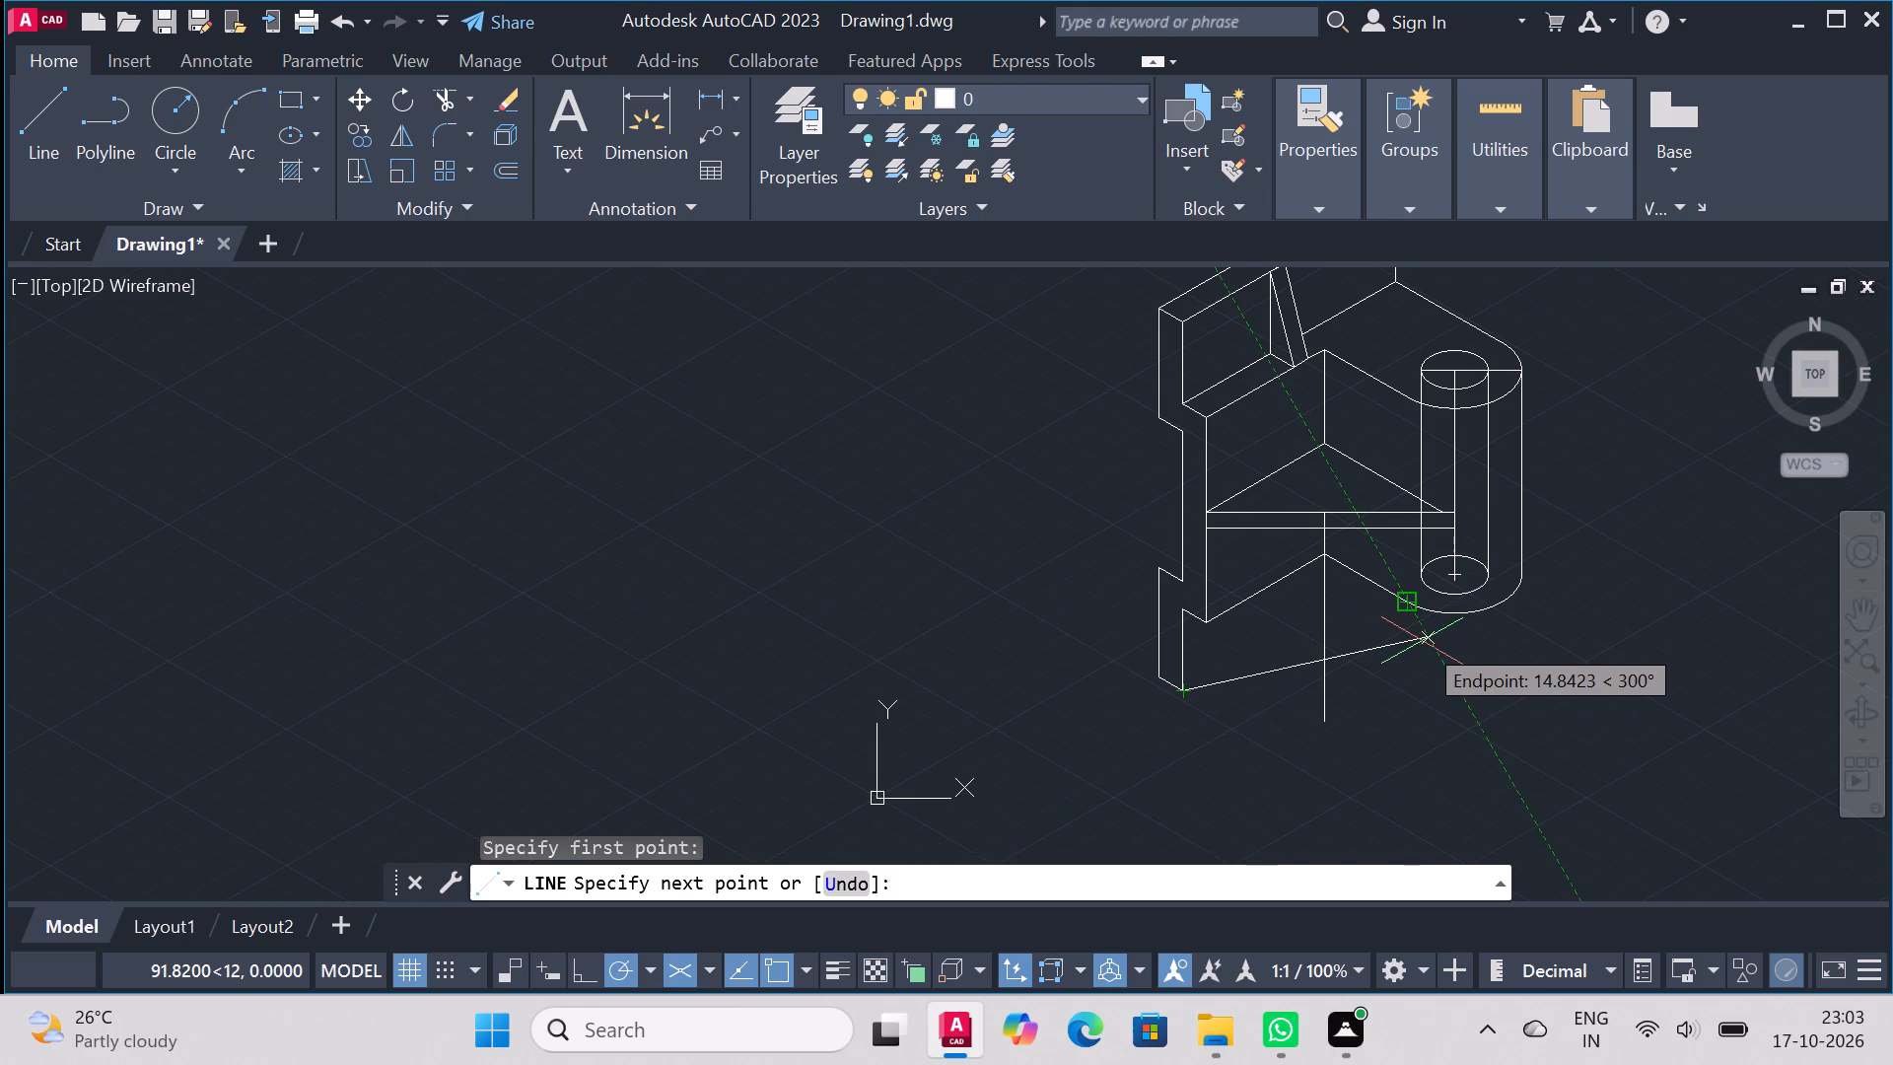
pyautogui.click(1372, 584)
pyautogui.rightClick(1372, 584)
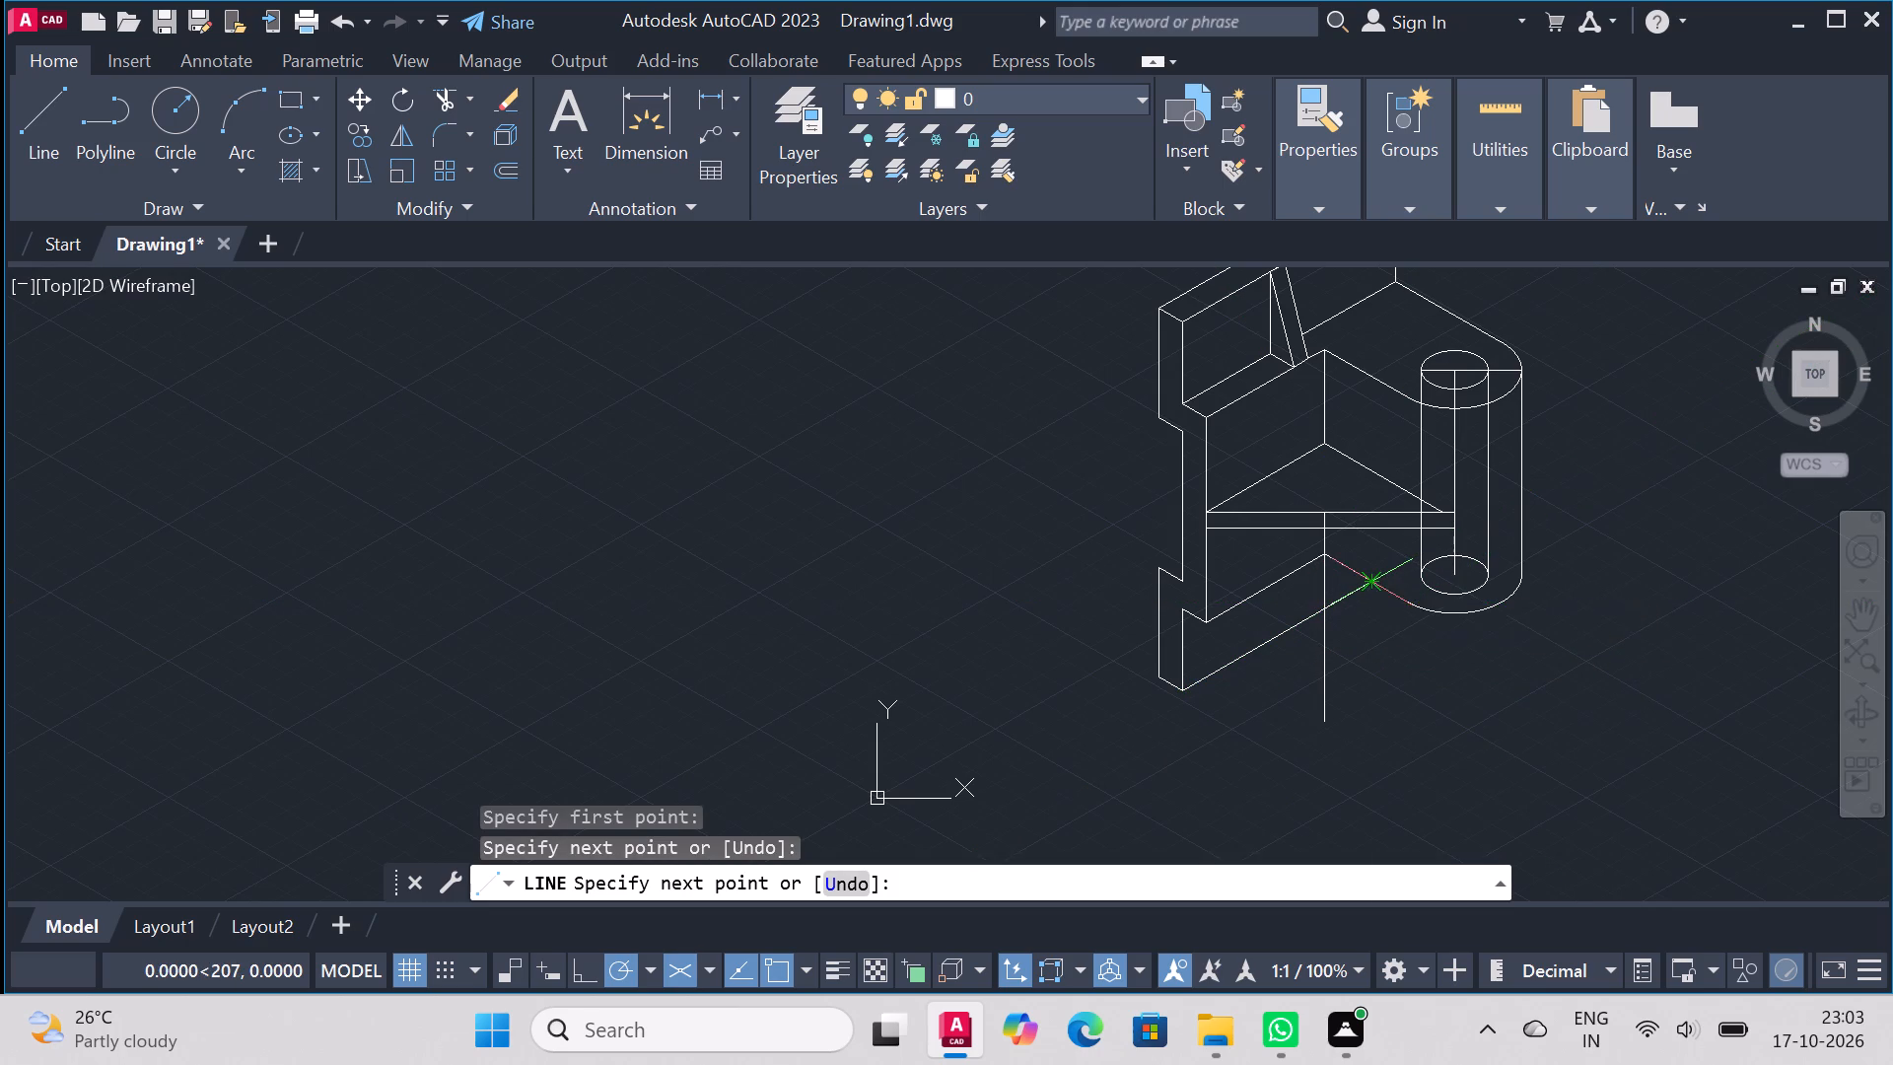
pyautogui.click(1424, 604)
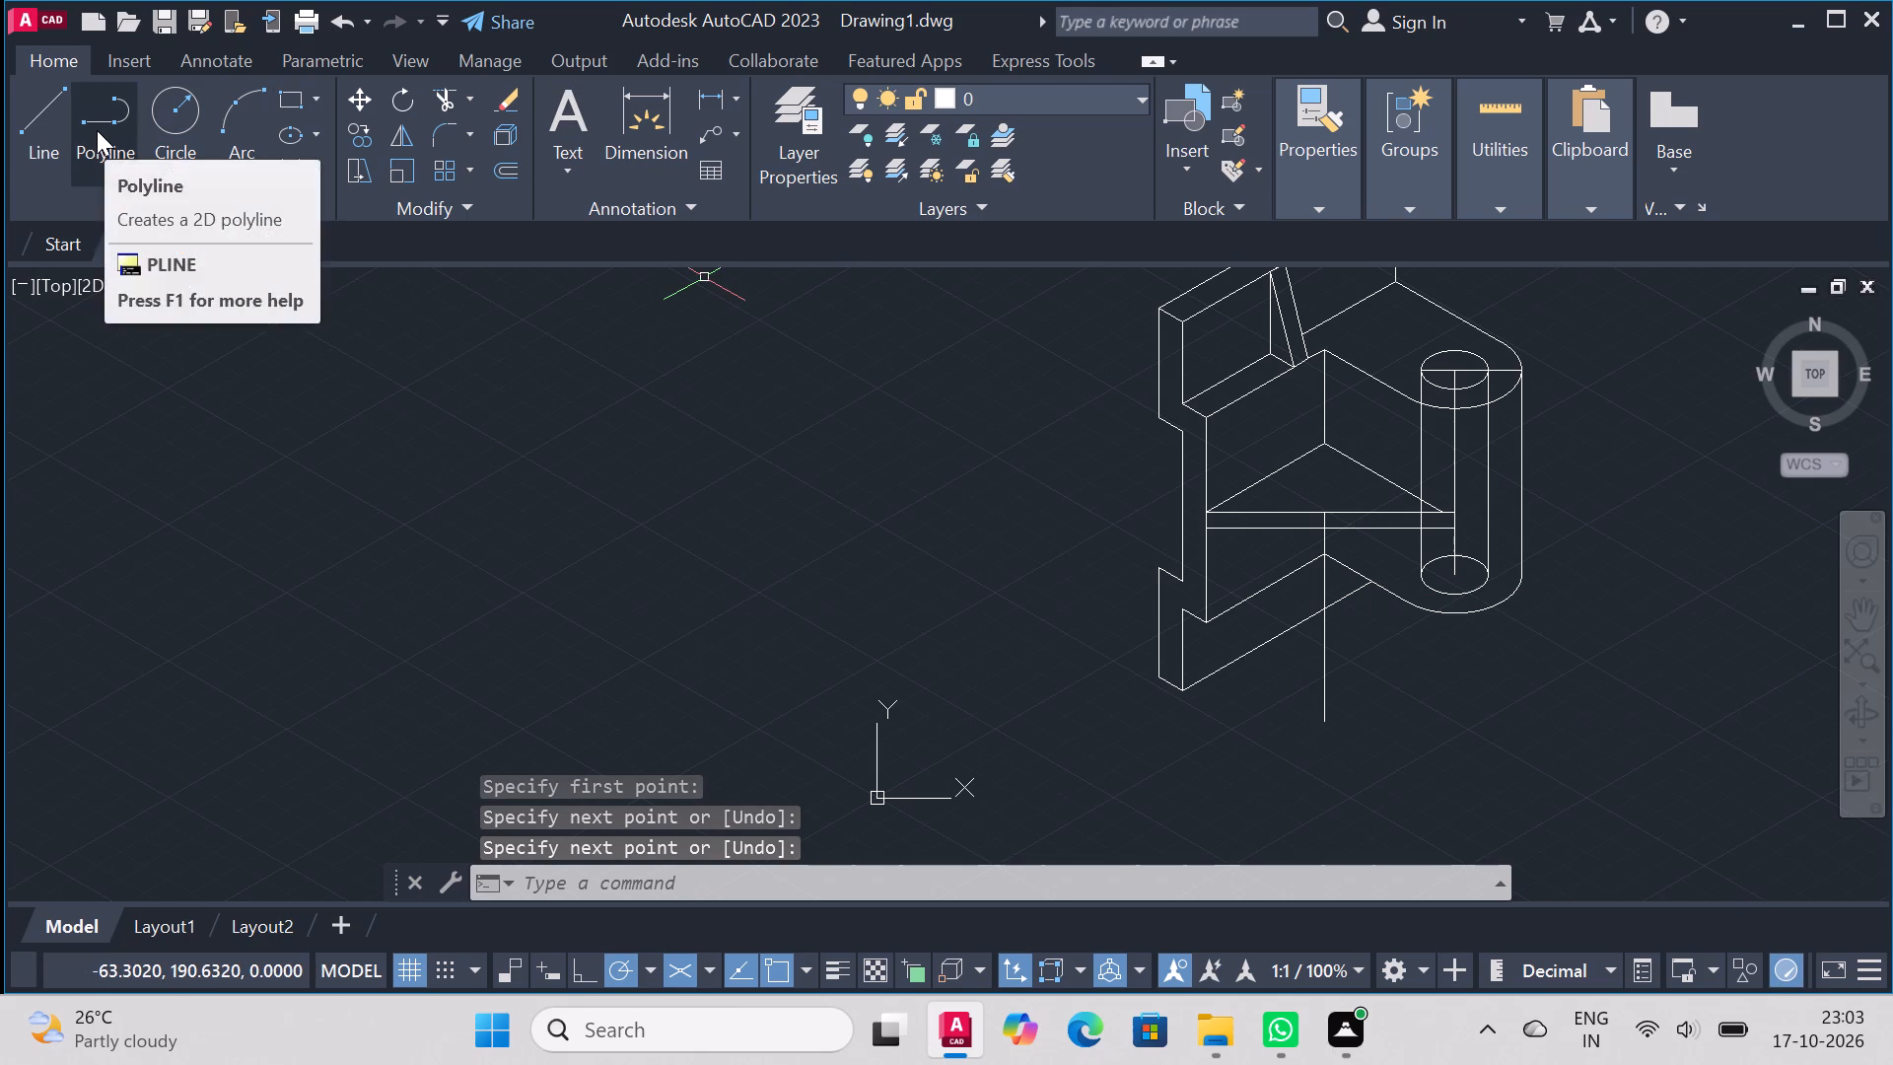
# Trim away all of the vertical construction line that runs down from the upper of the two horizontal lines.
pyautogui.click(438, 93)
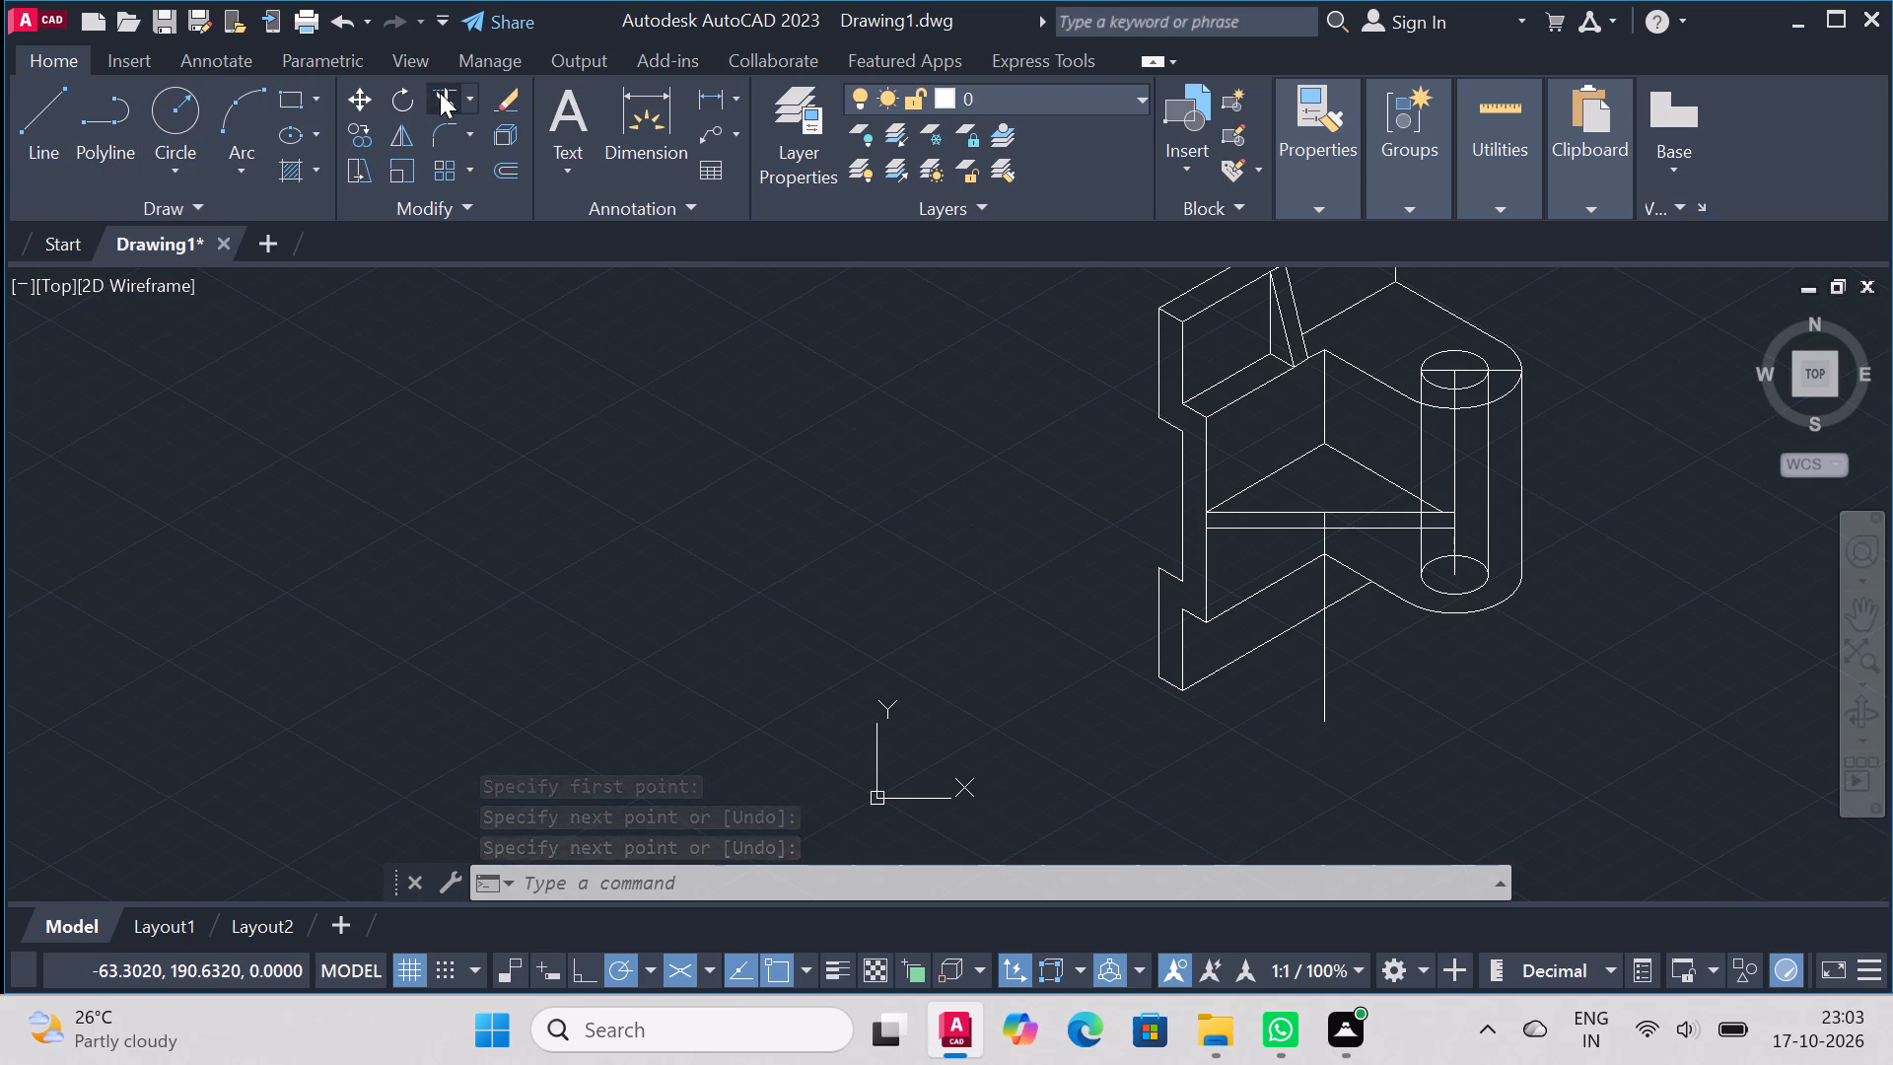
pyautogui.click(1323, 593)
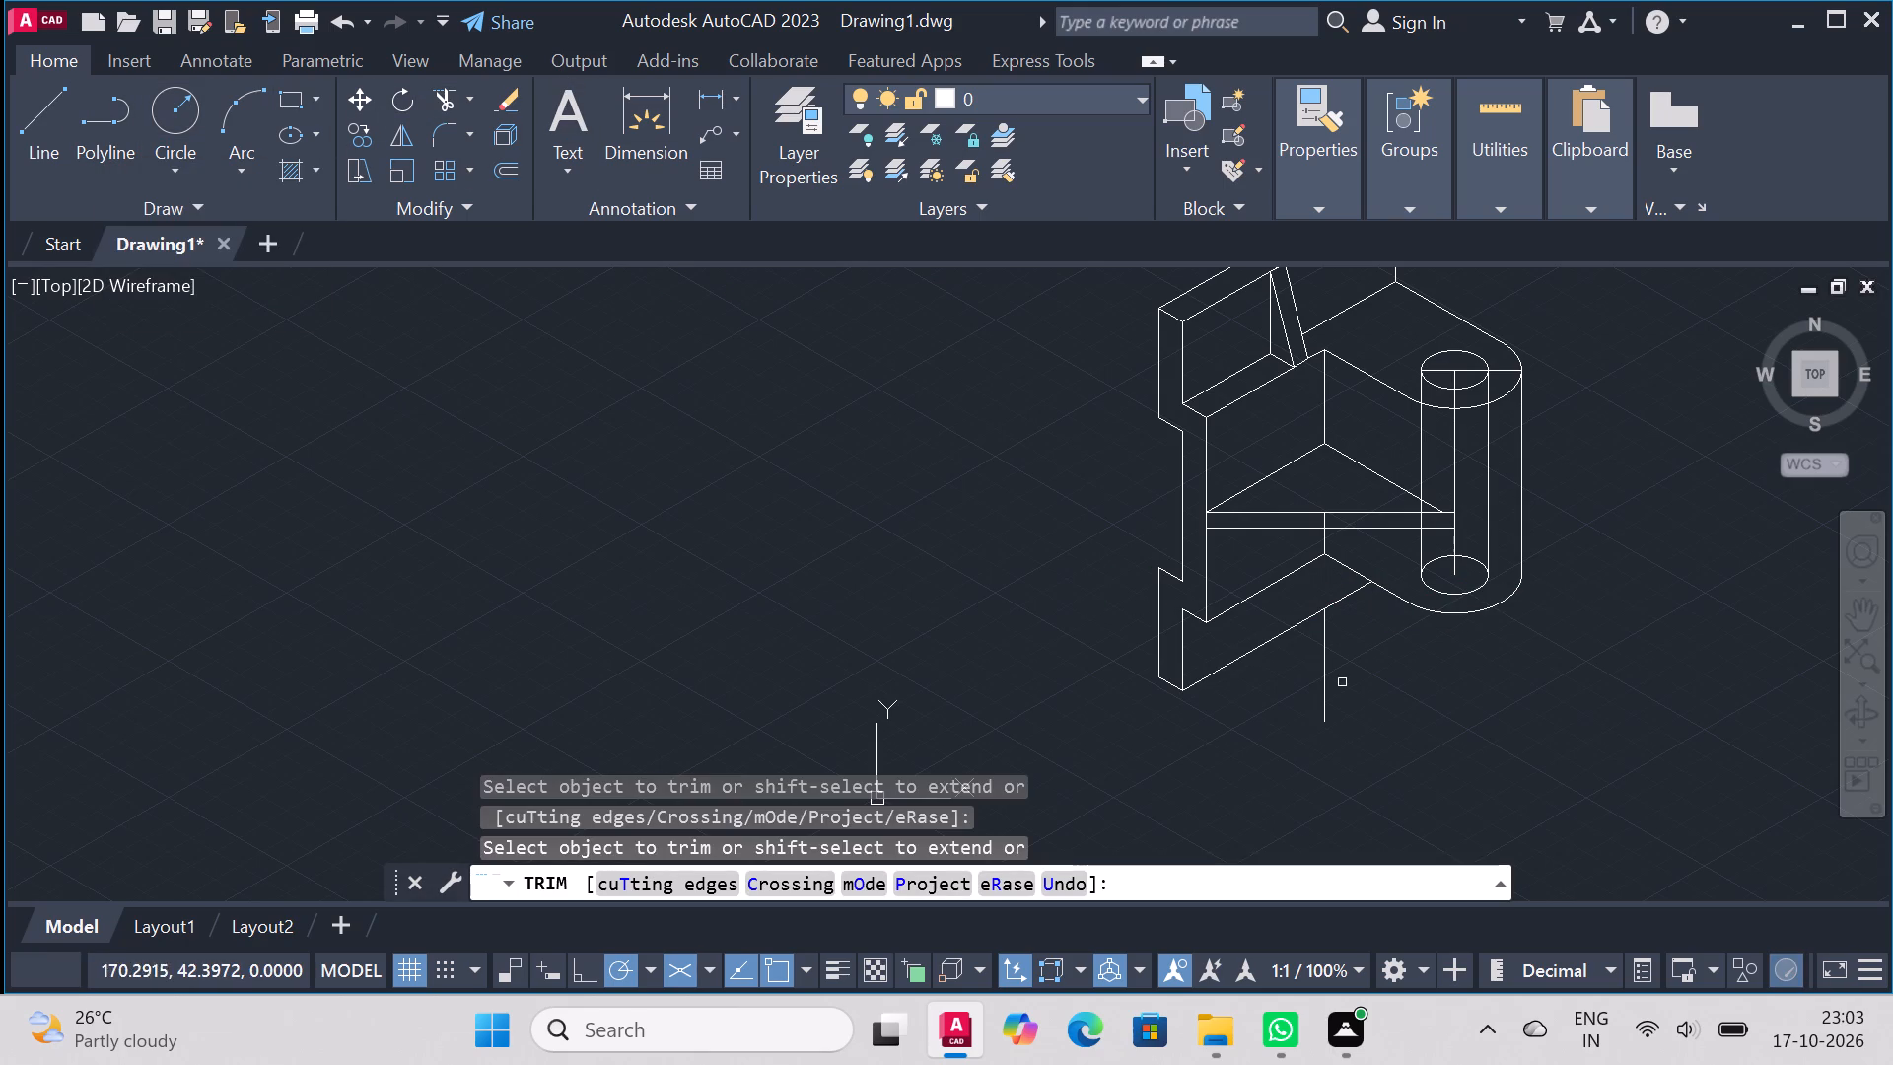
pyautogui.click(1326, 678)
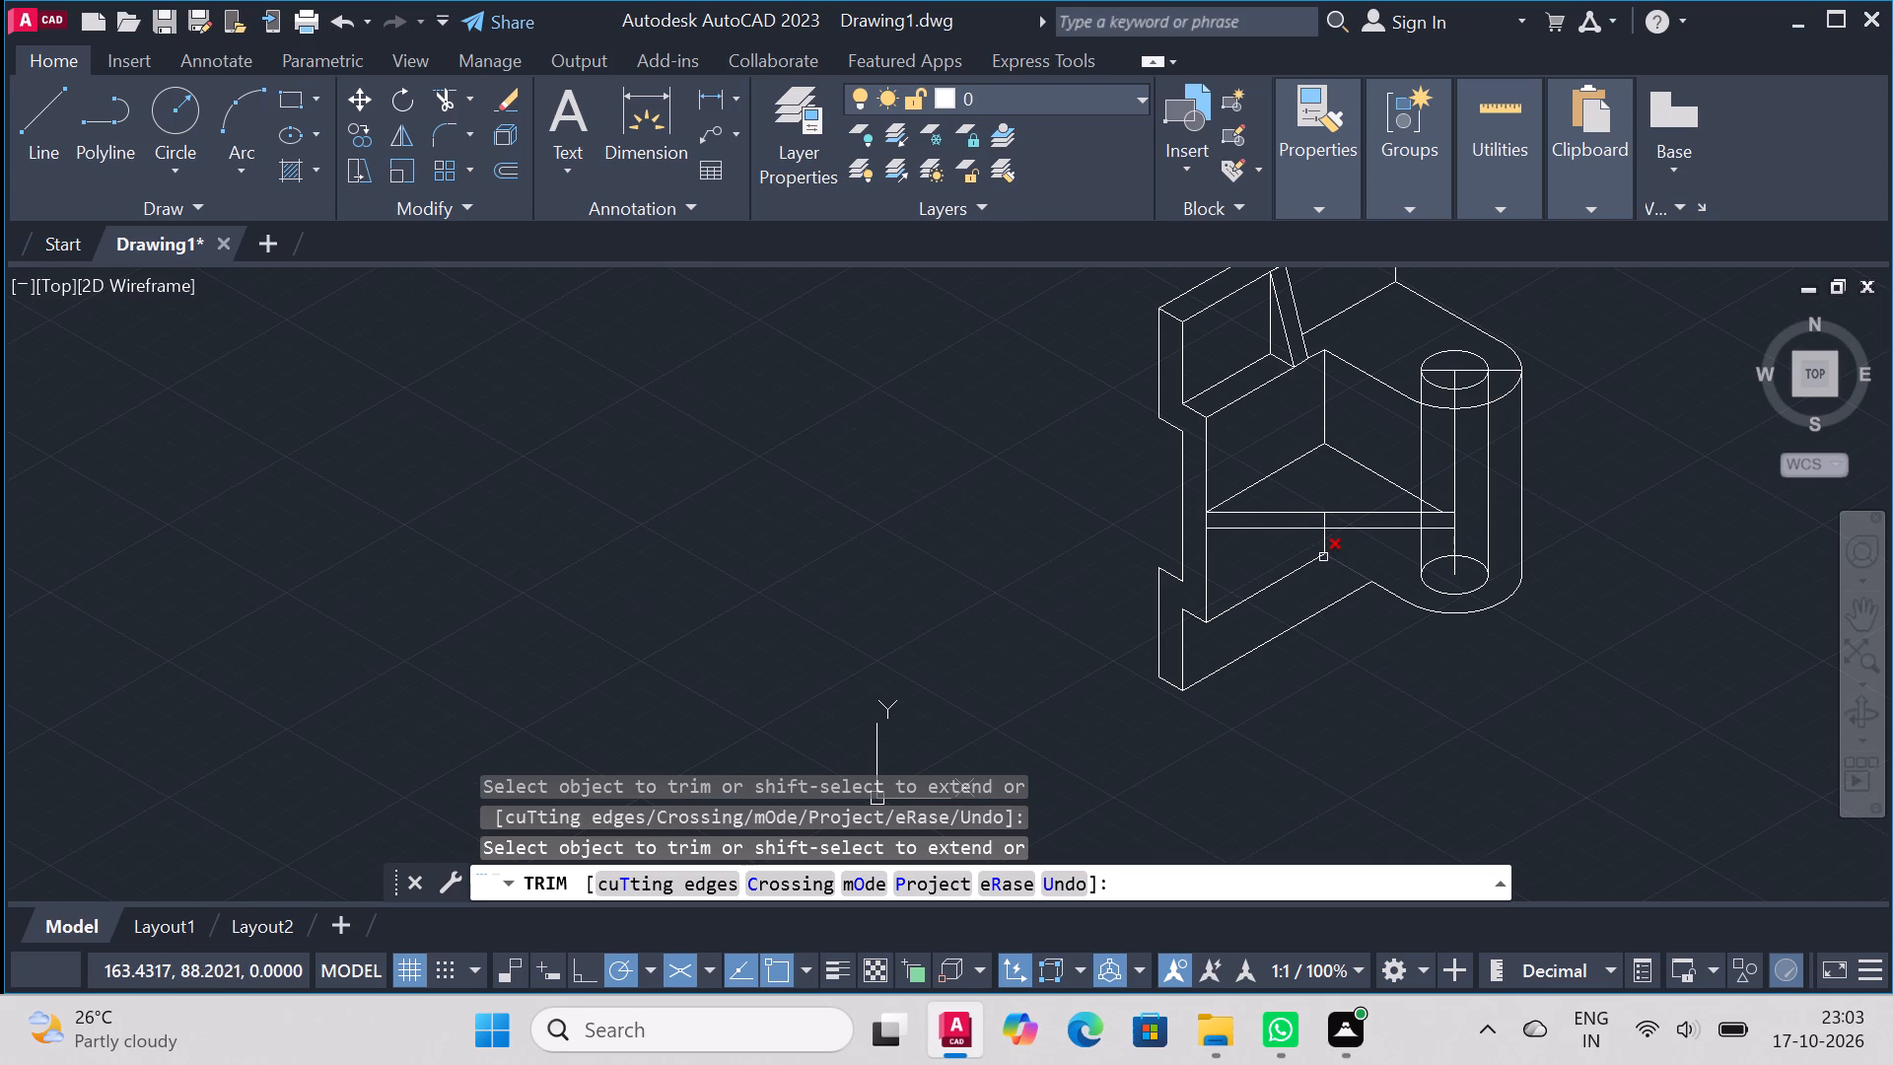
pyautogui.click(1323, 541)
pyautogui.scroll(4, 1350, 544)
pyautogui.scroll(-4, 1350, 541)
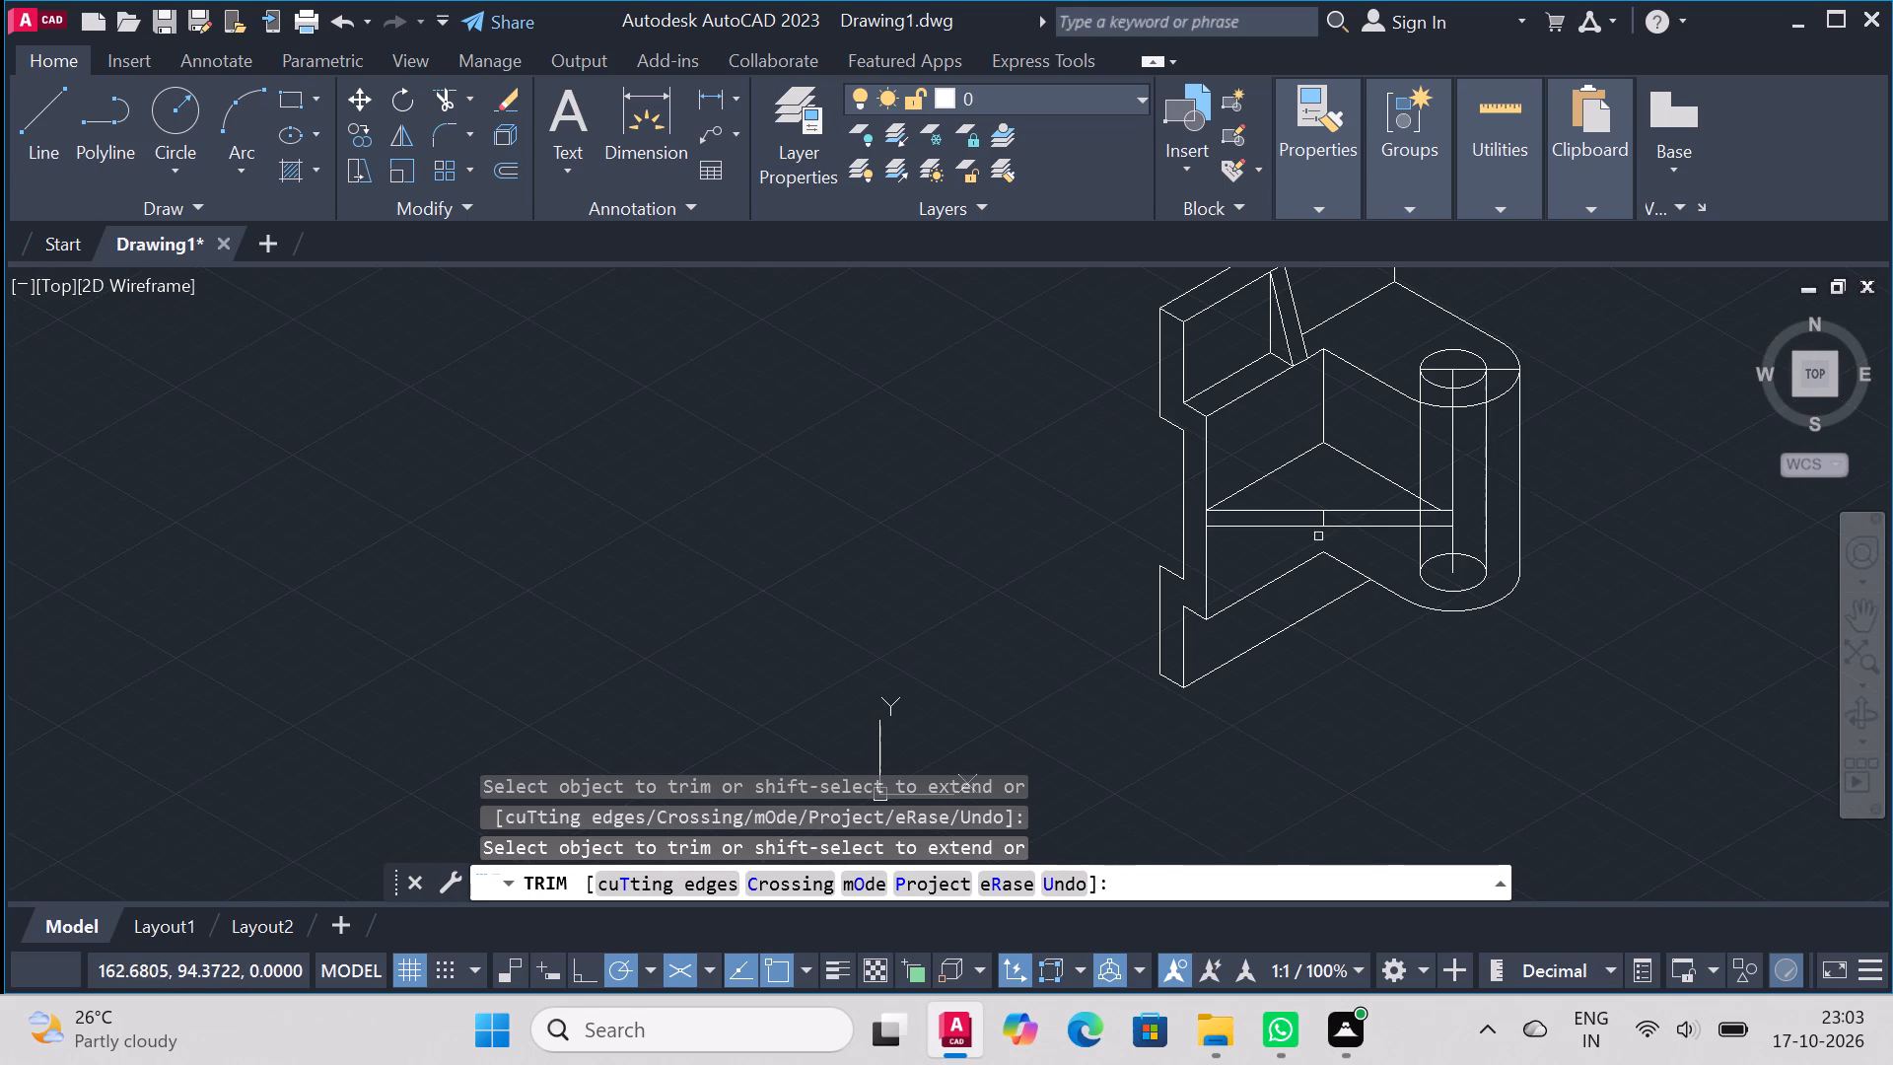
pyautogui.scroll(4, 1322, 508)
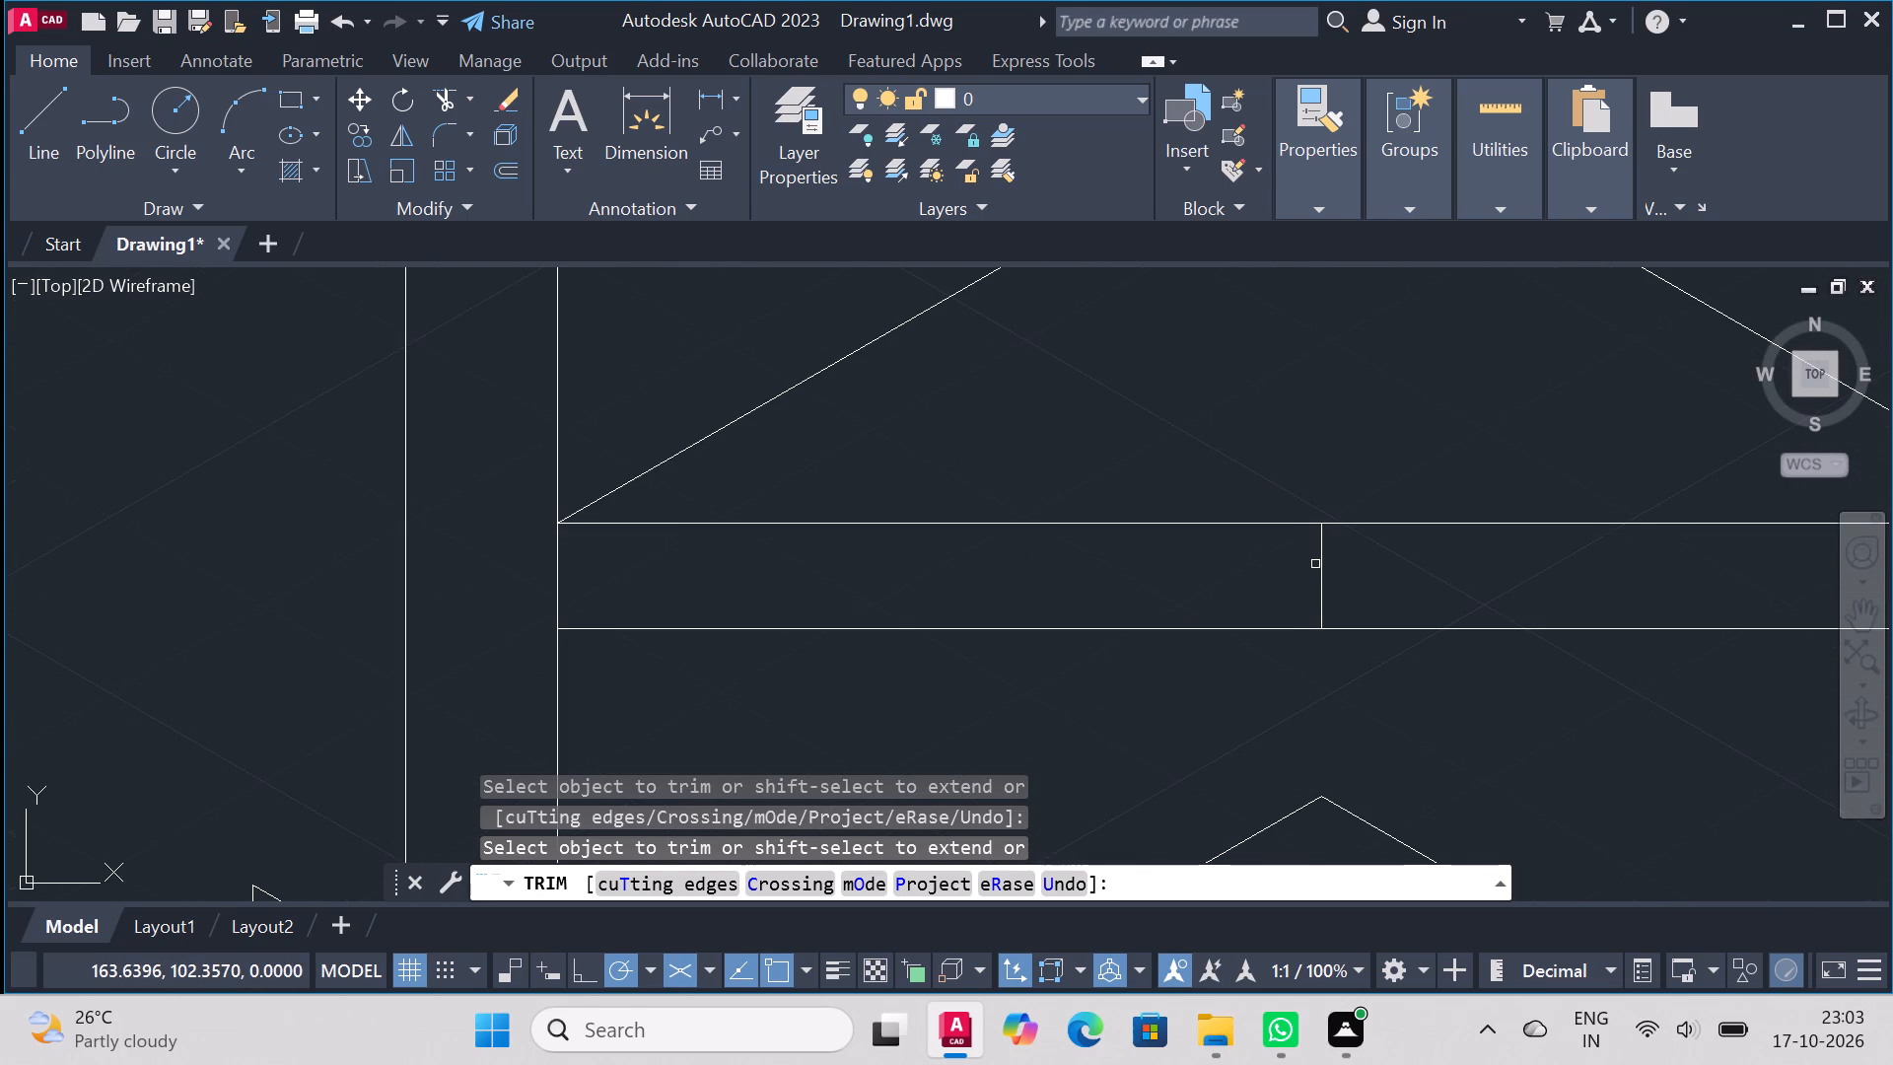
pyautogui.click(1320, 567)
pyautogui.scroll(-3, 1330, 425)
pyautogui.scroll(1, 1368, 474)
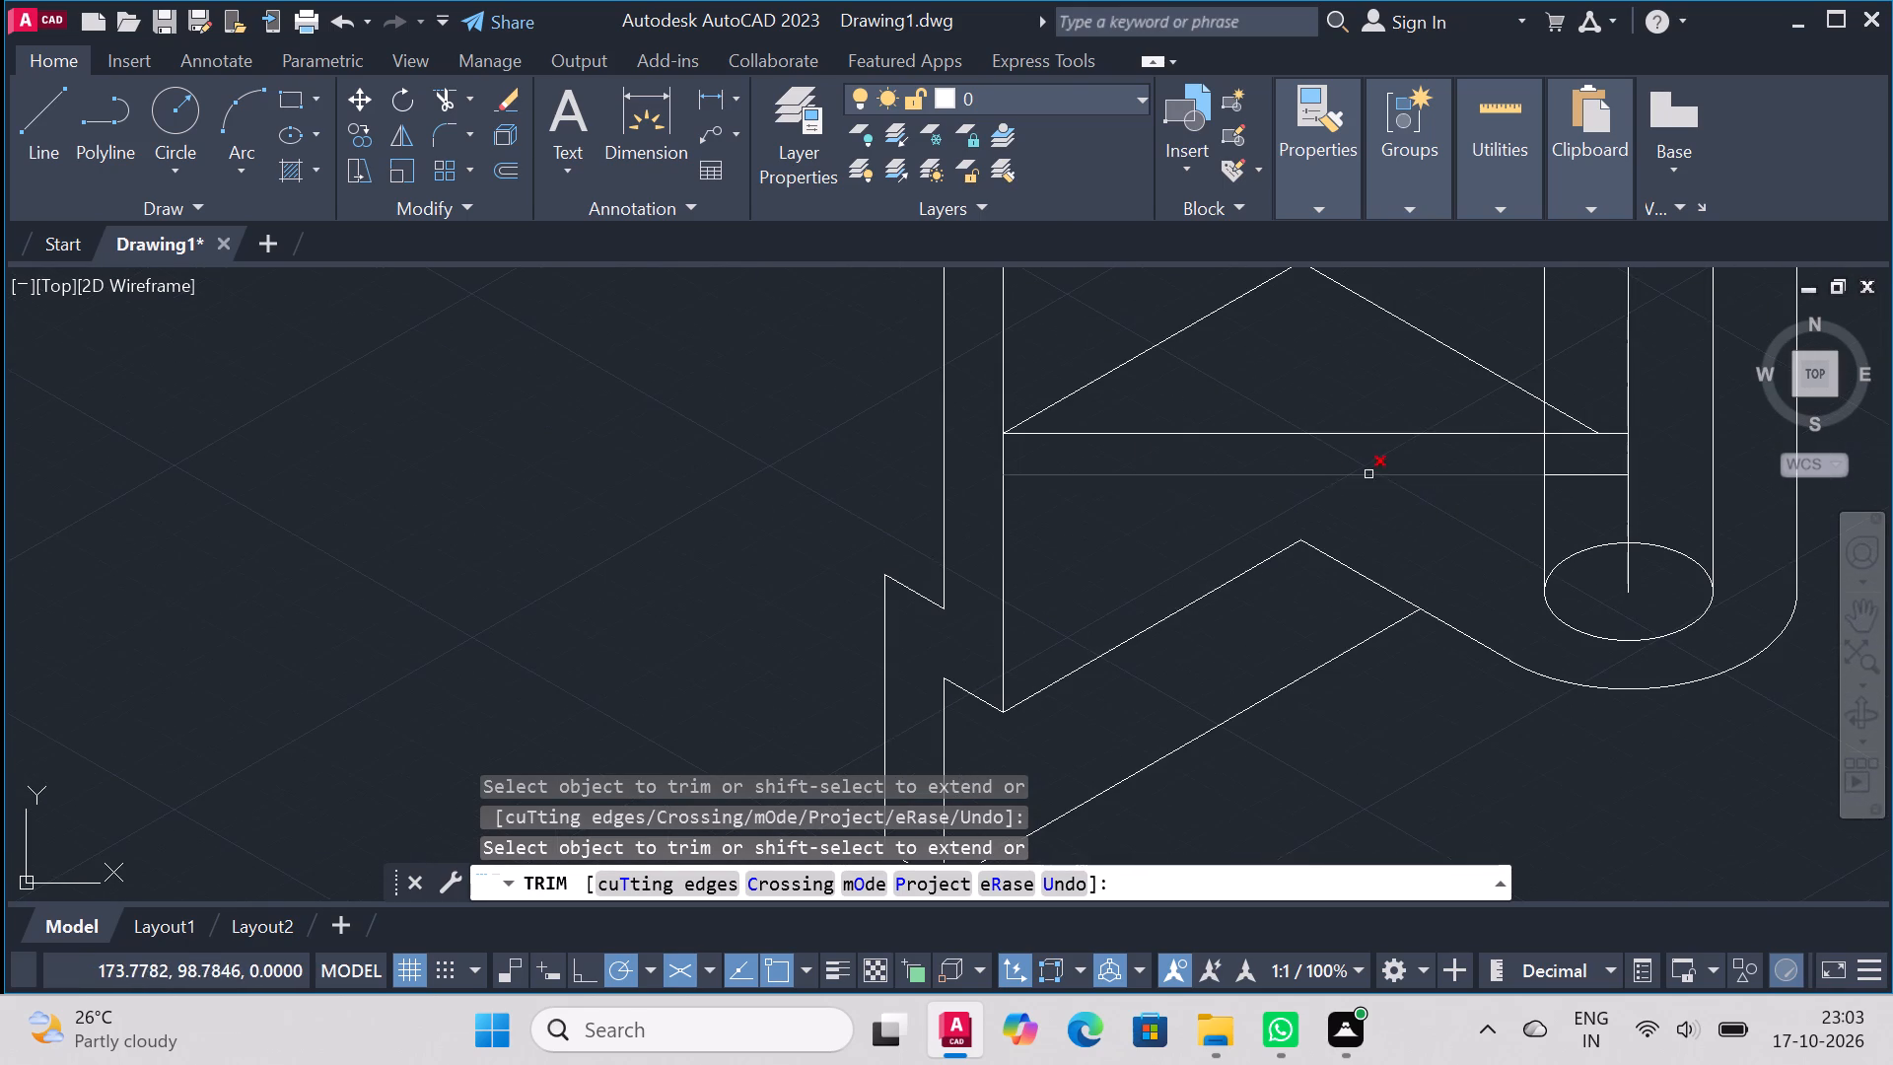
# Draw a short vertical line from the lower inner corner up to the lower horizontal line.
pyautogui.click(33, 114)
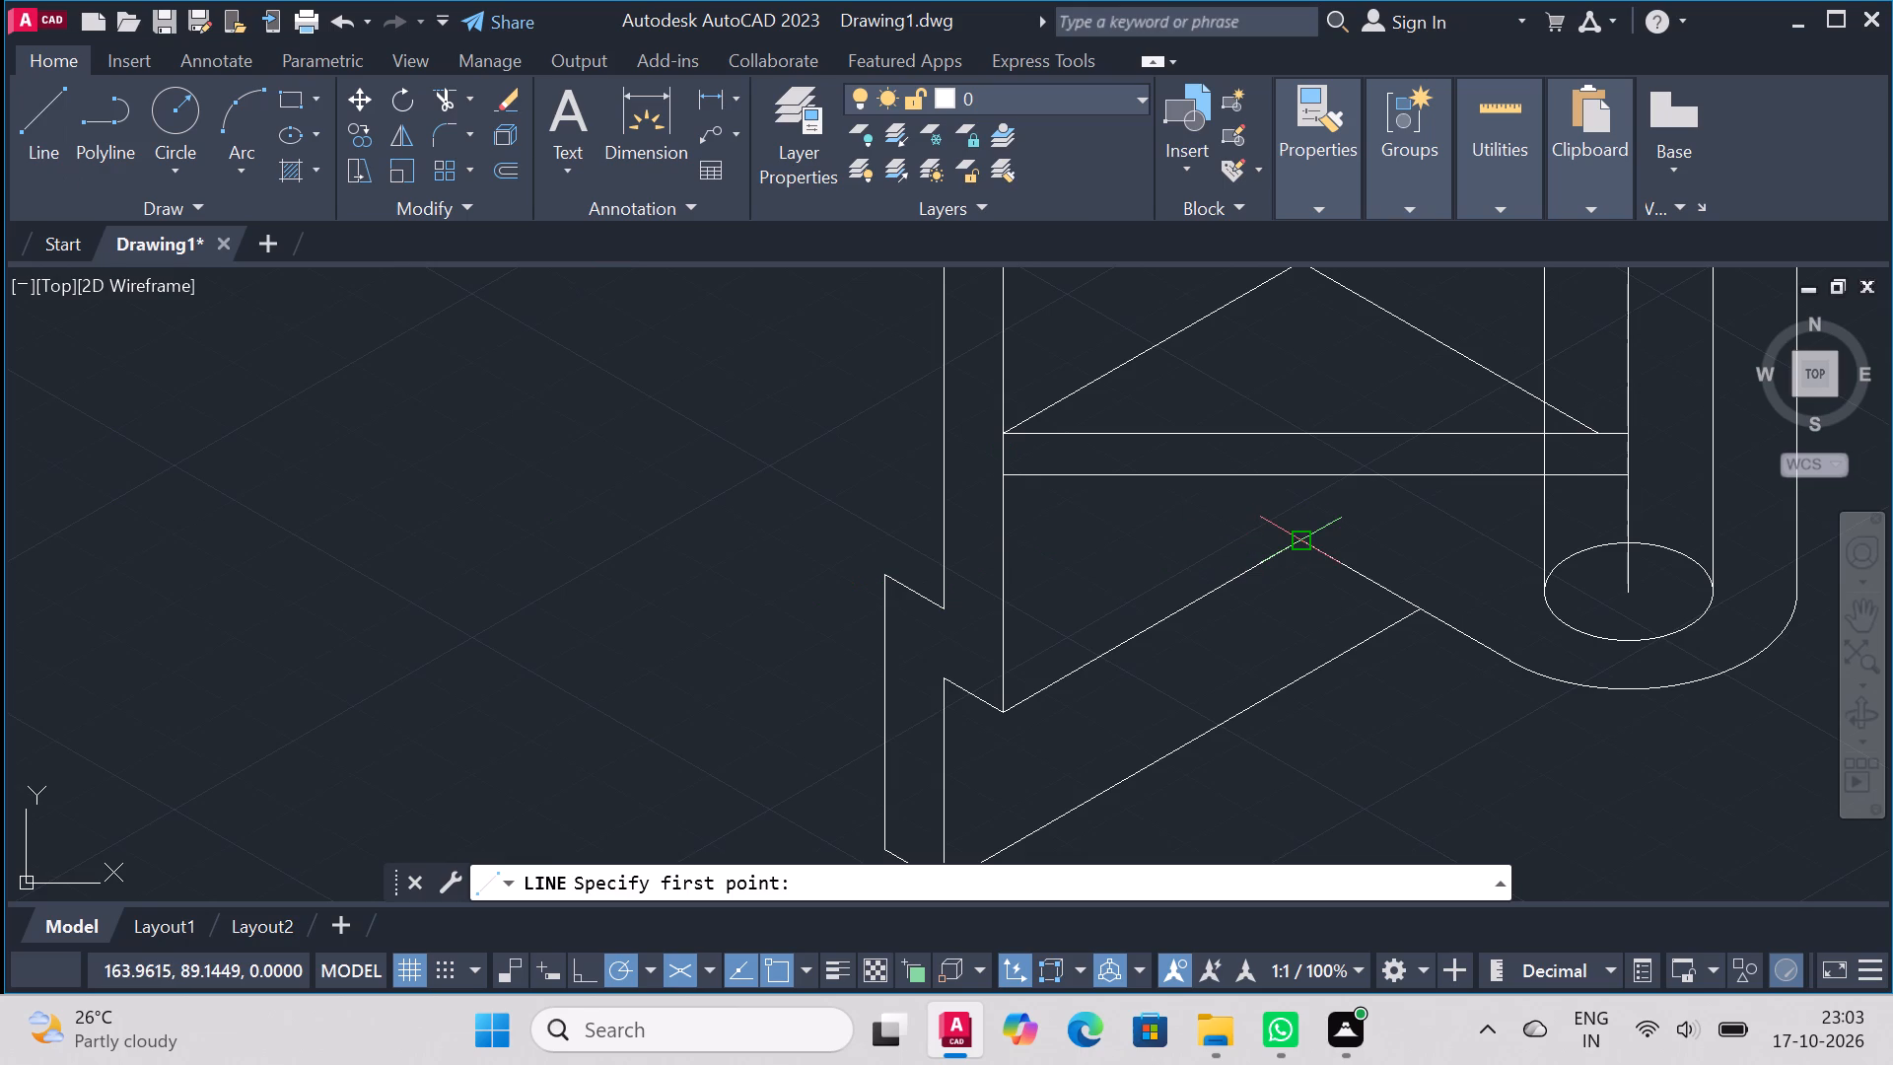
pyautogui.click(1294, 535)
pyautogui.click(1295, 480)
pyautogui.rightClick(1295, 480)
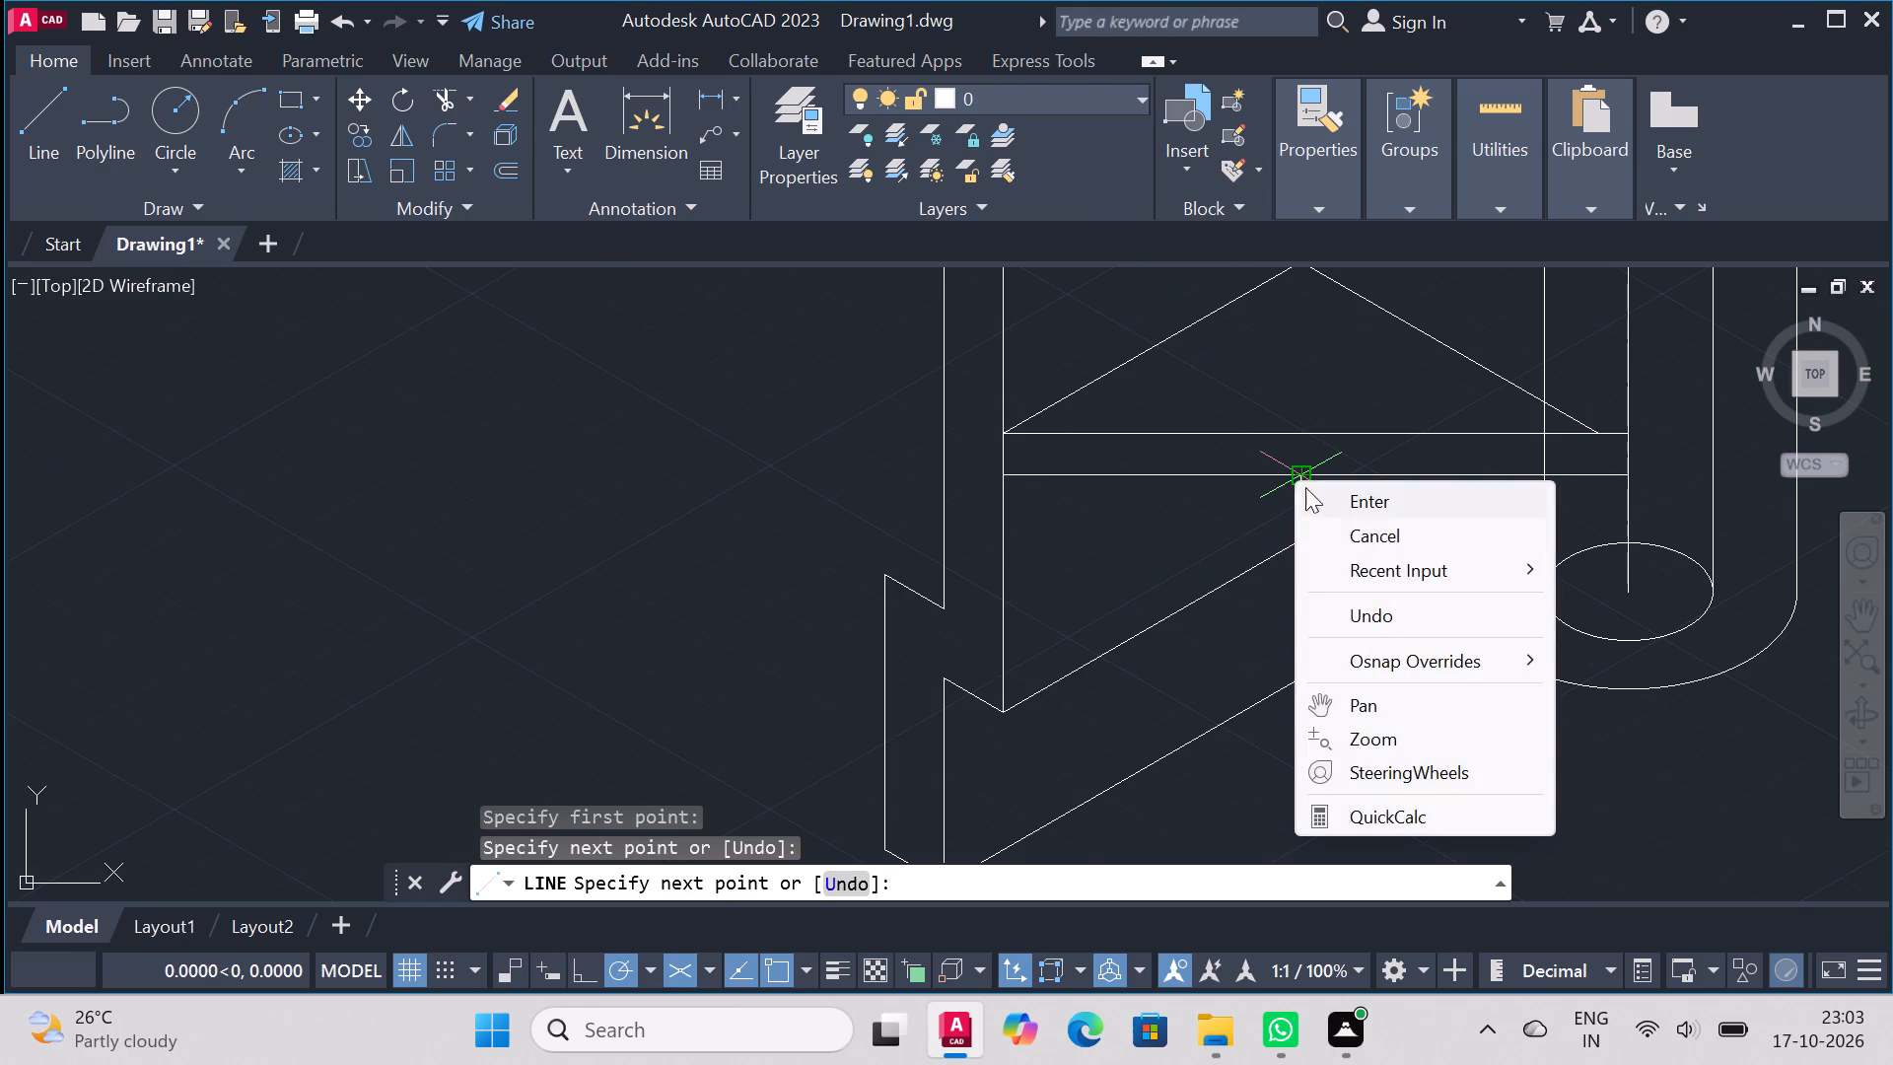
pyautogui.click(1345, 497)
# Draw a 20-long line along the upright plate's front top edge from its left corner, continuing straight down about 14.
pyautogui.scroll(-4, 1402, 495)
pyautogui.scroll(1, 1423, 438)
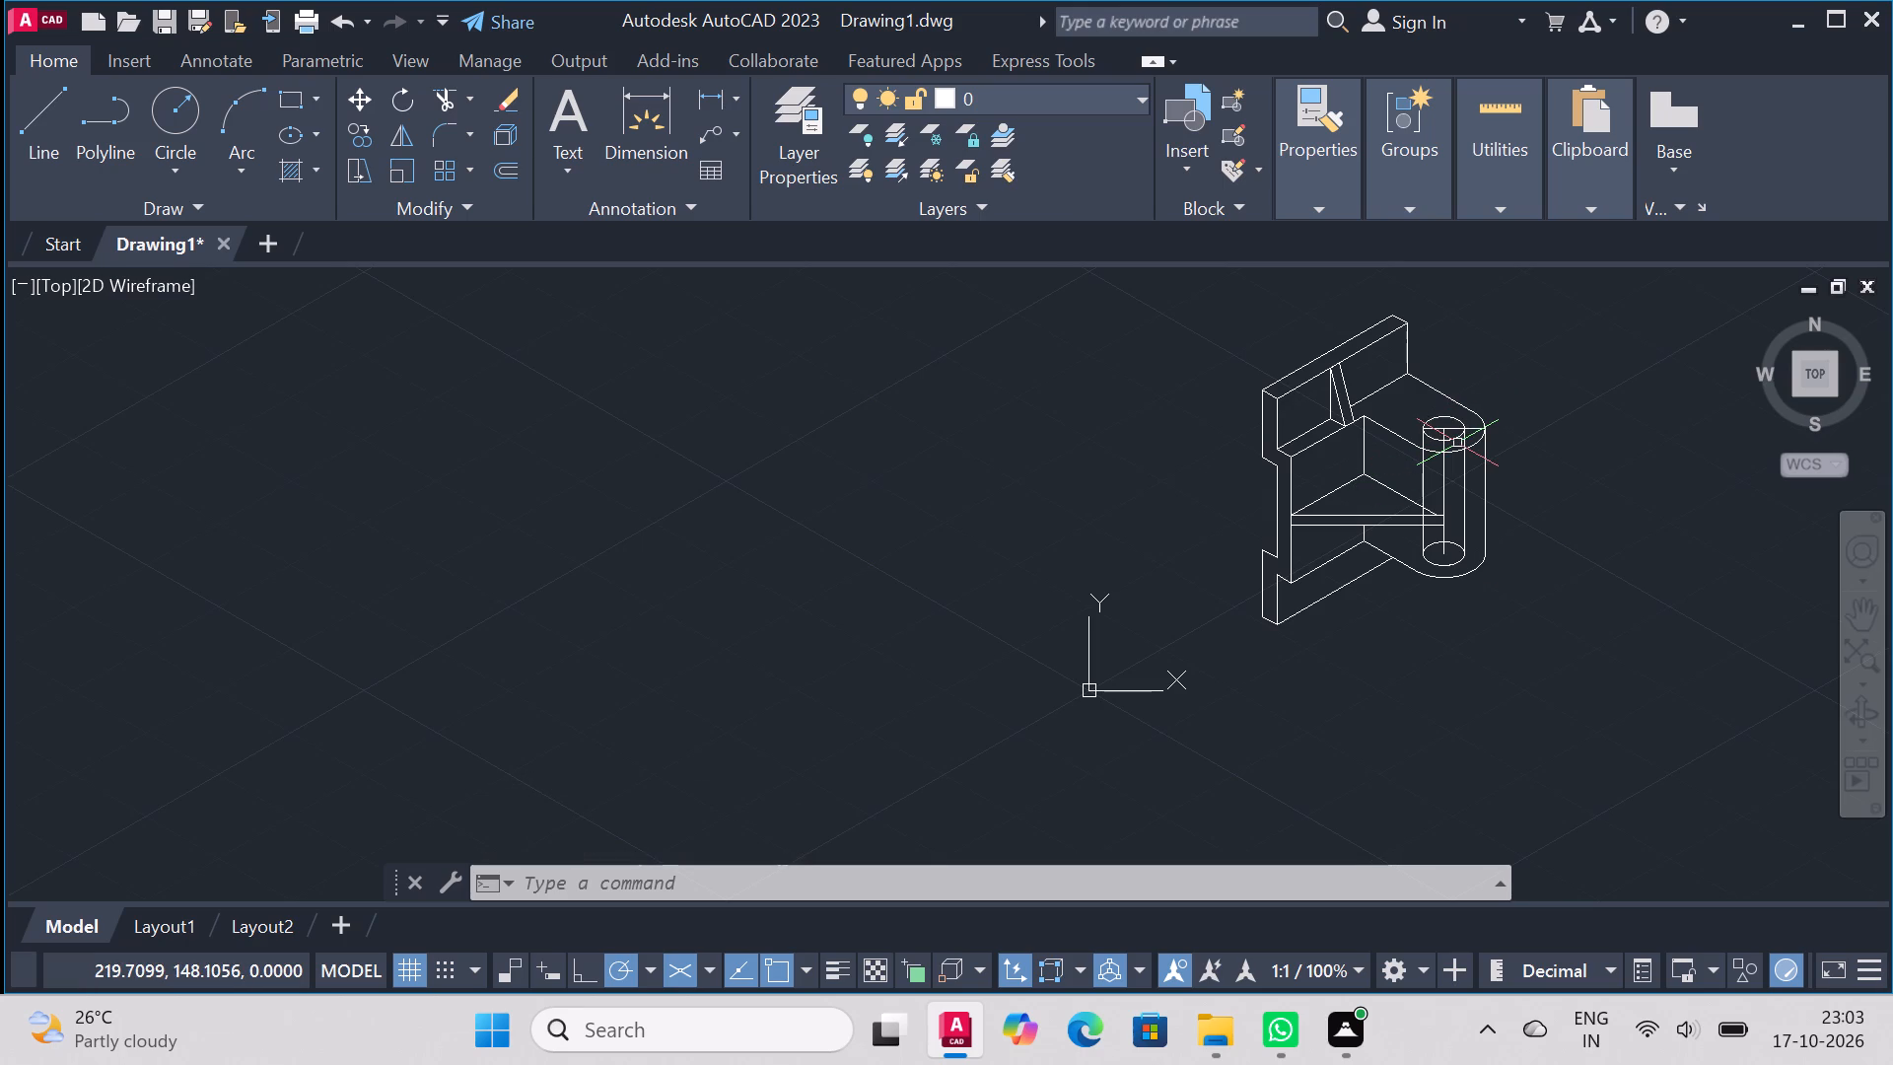
pyautogui.scroll(-1, 1415, 427)
pyautogui.scroll(2, 1429, 410)
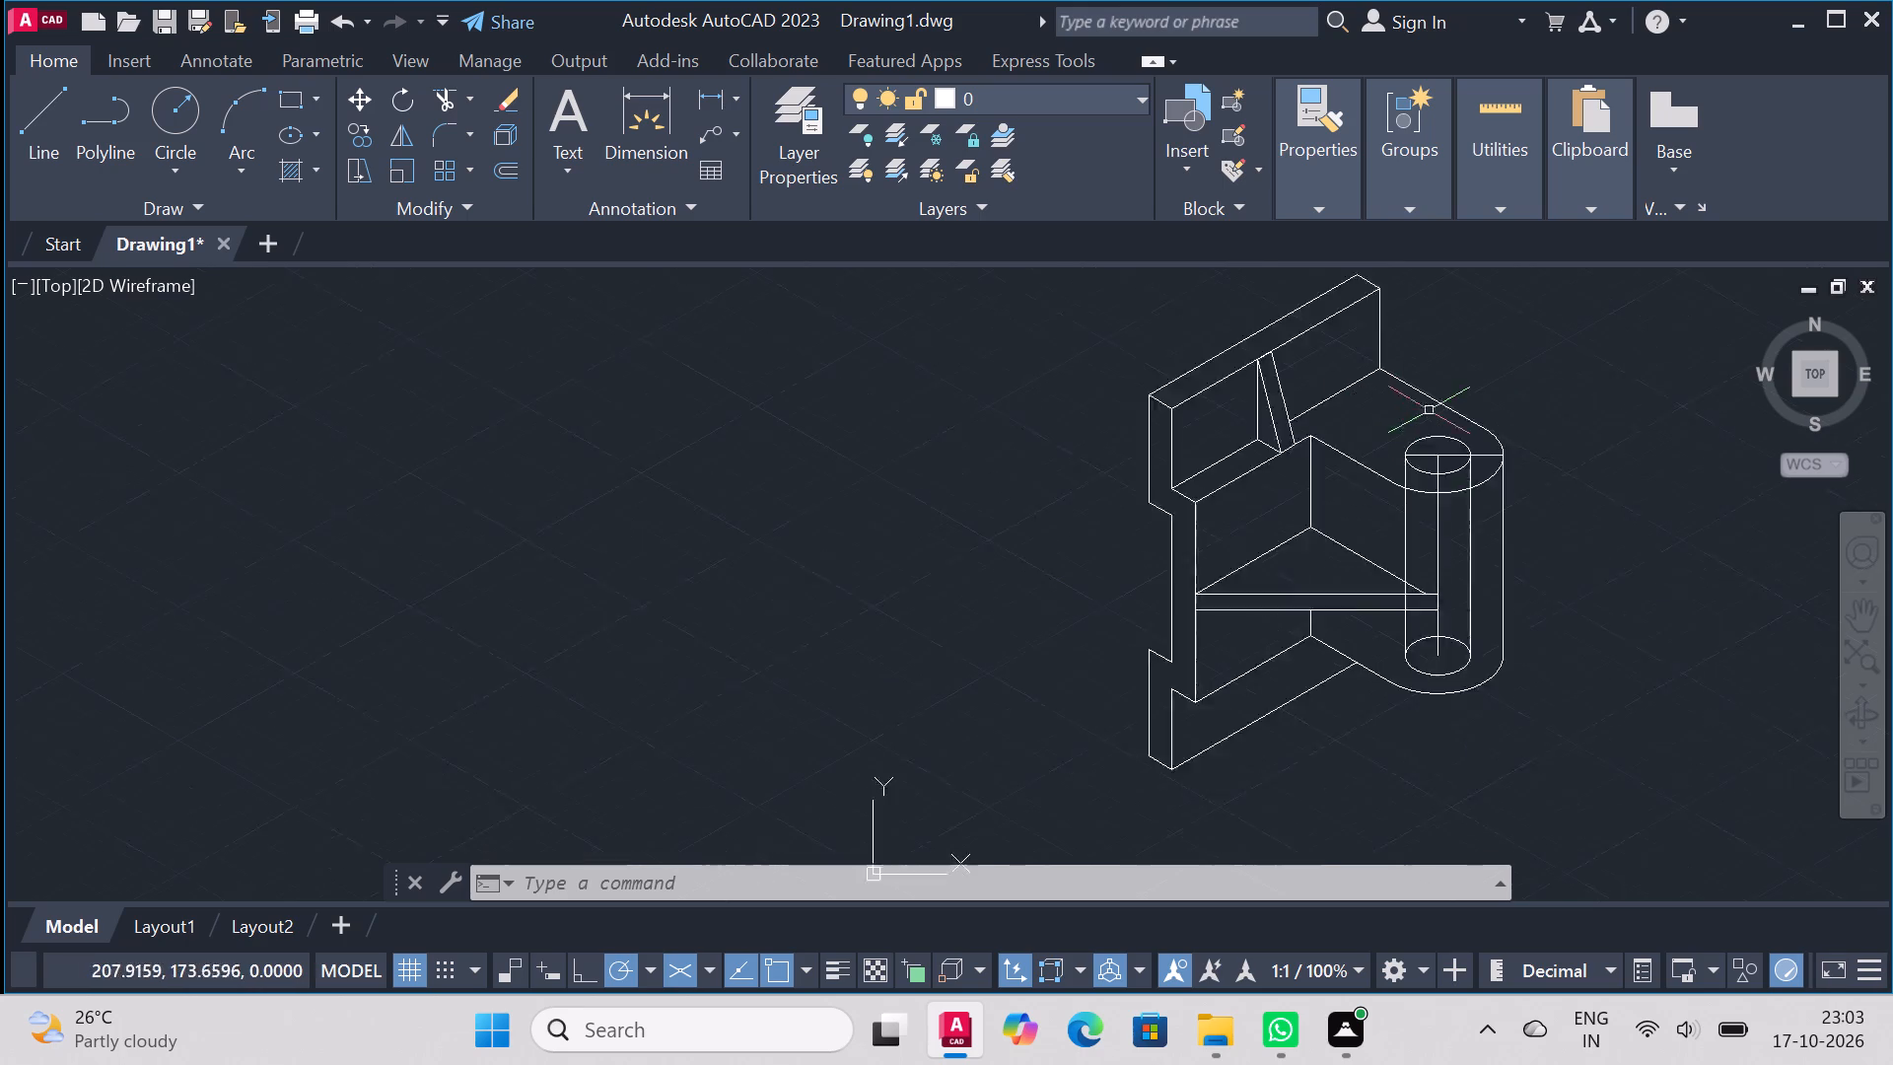
pyautogui.scroll(1, 1429, 410)
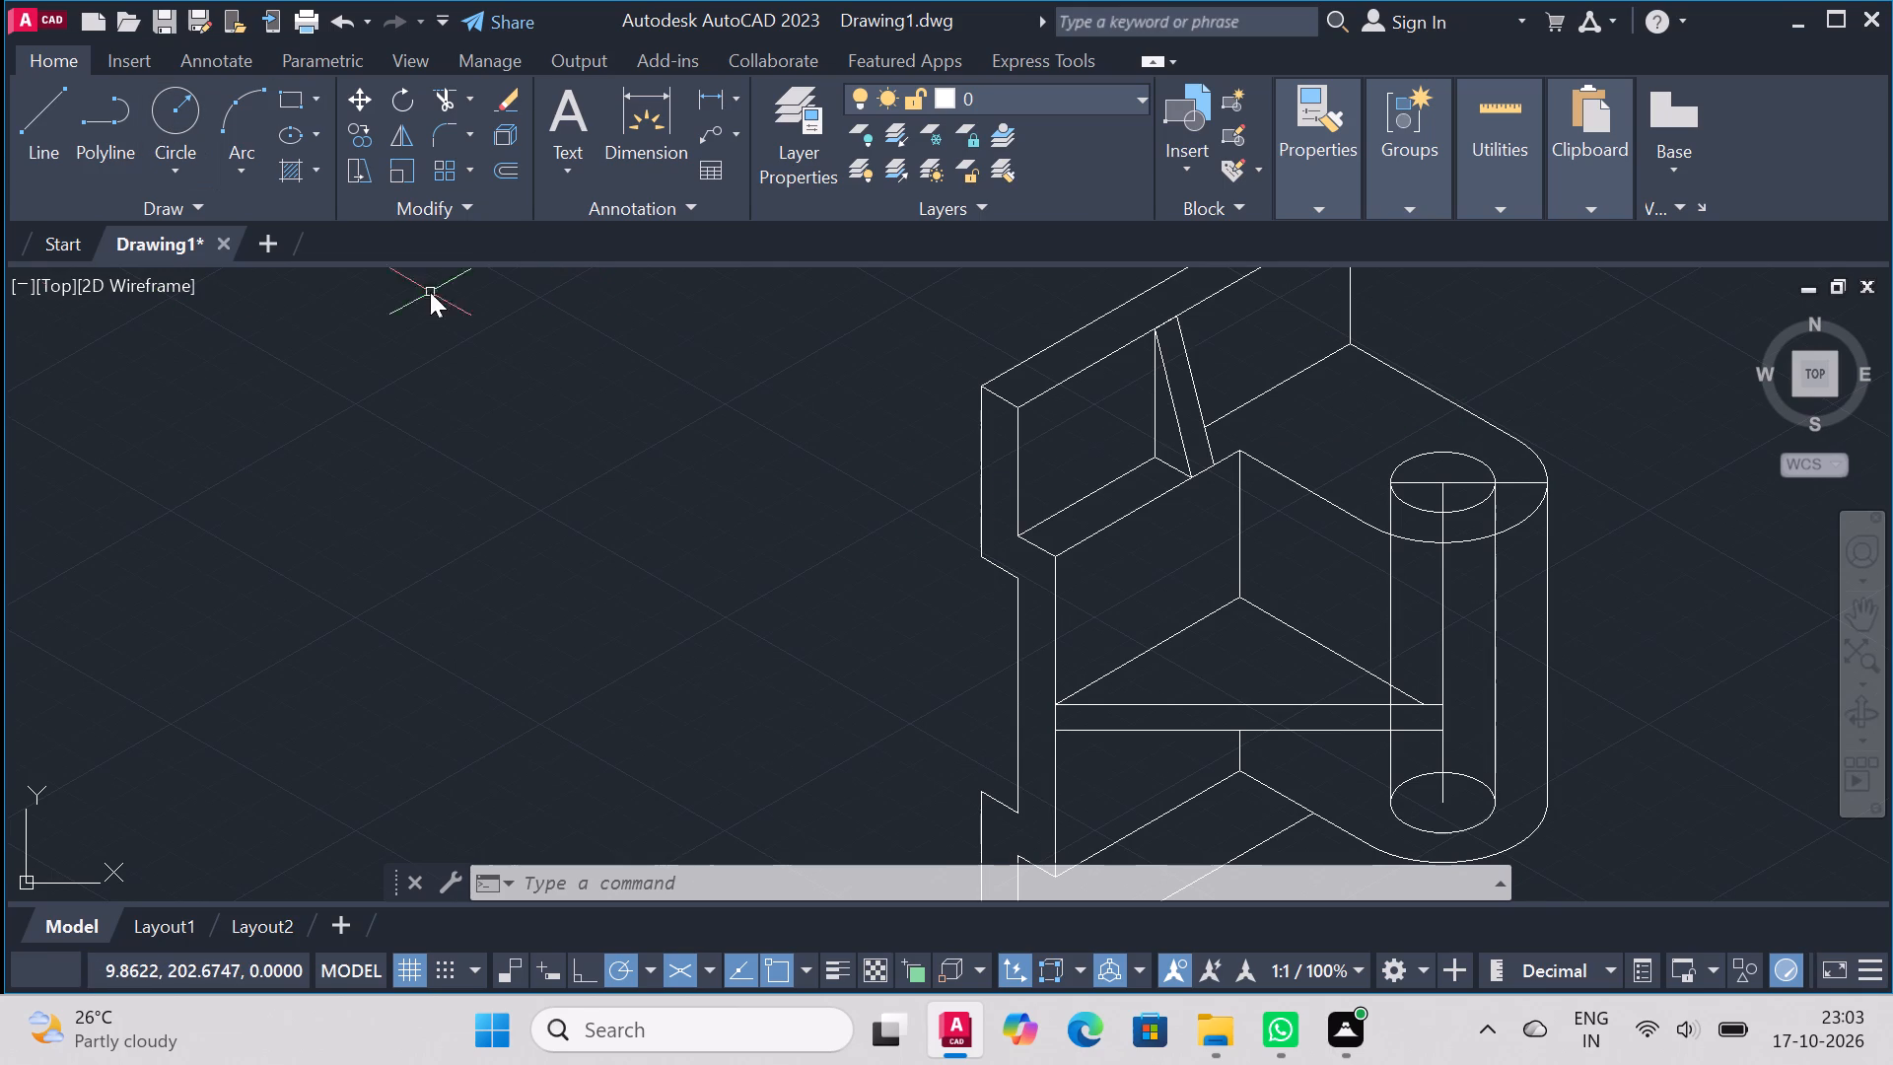
pyautogui.click(25, 145)
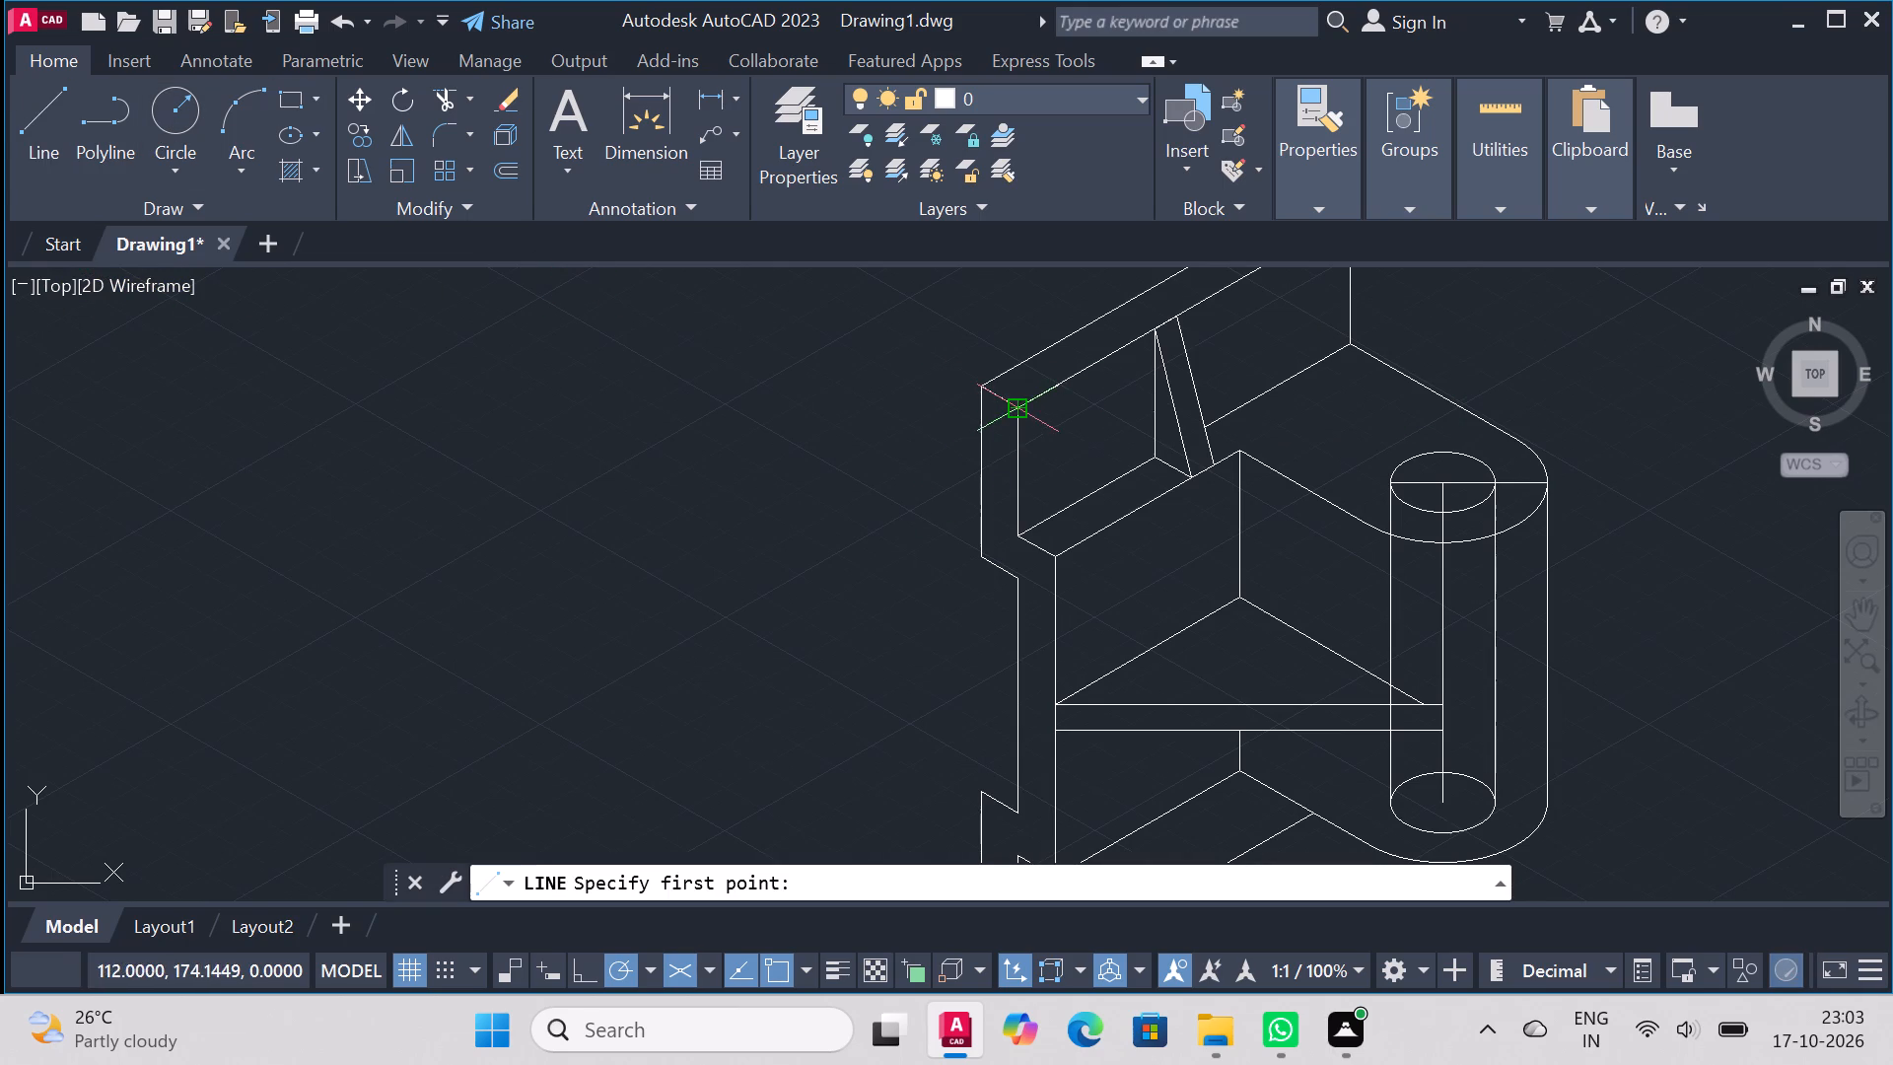
pyautogui.click(1018, 407)
pyautogui.write('20')
pyautogui.press('Return')
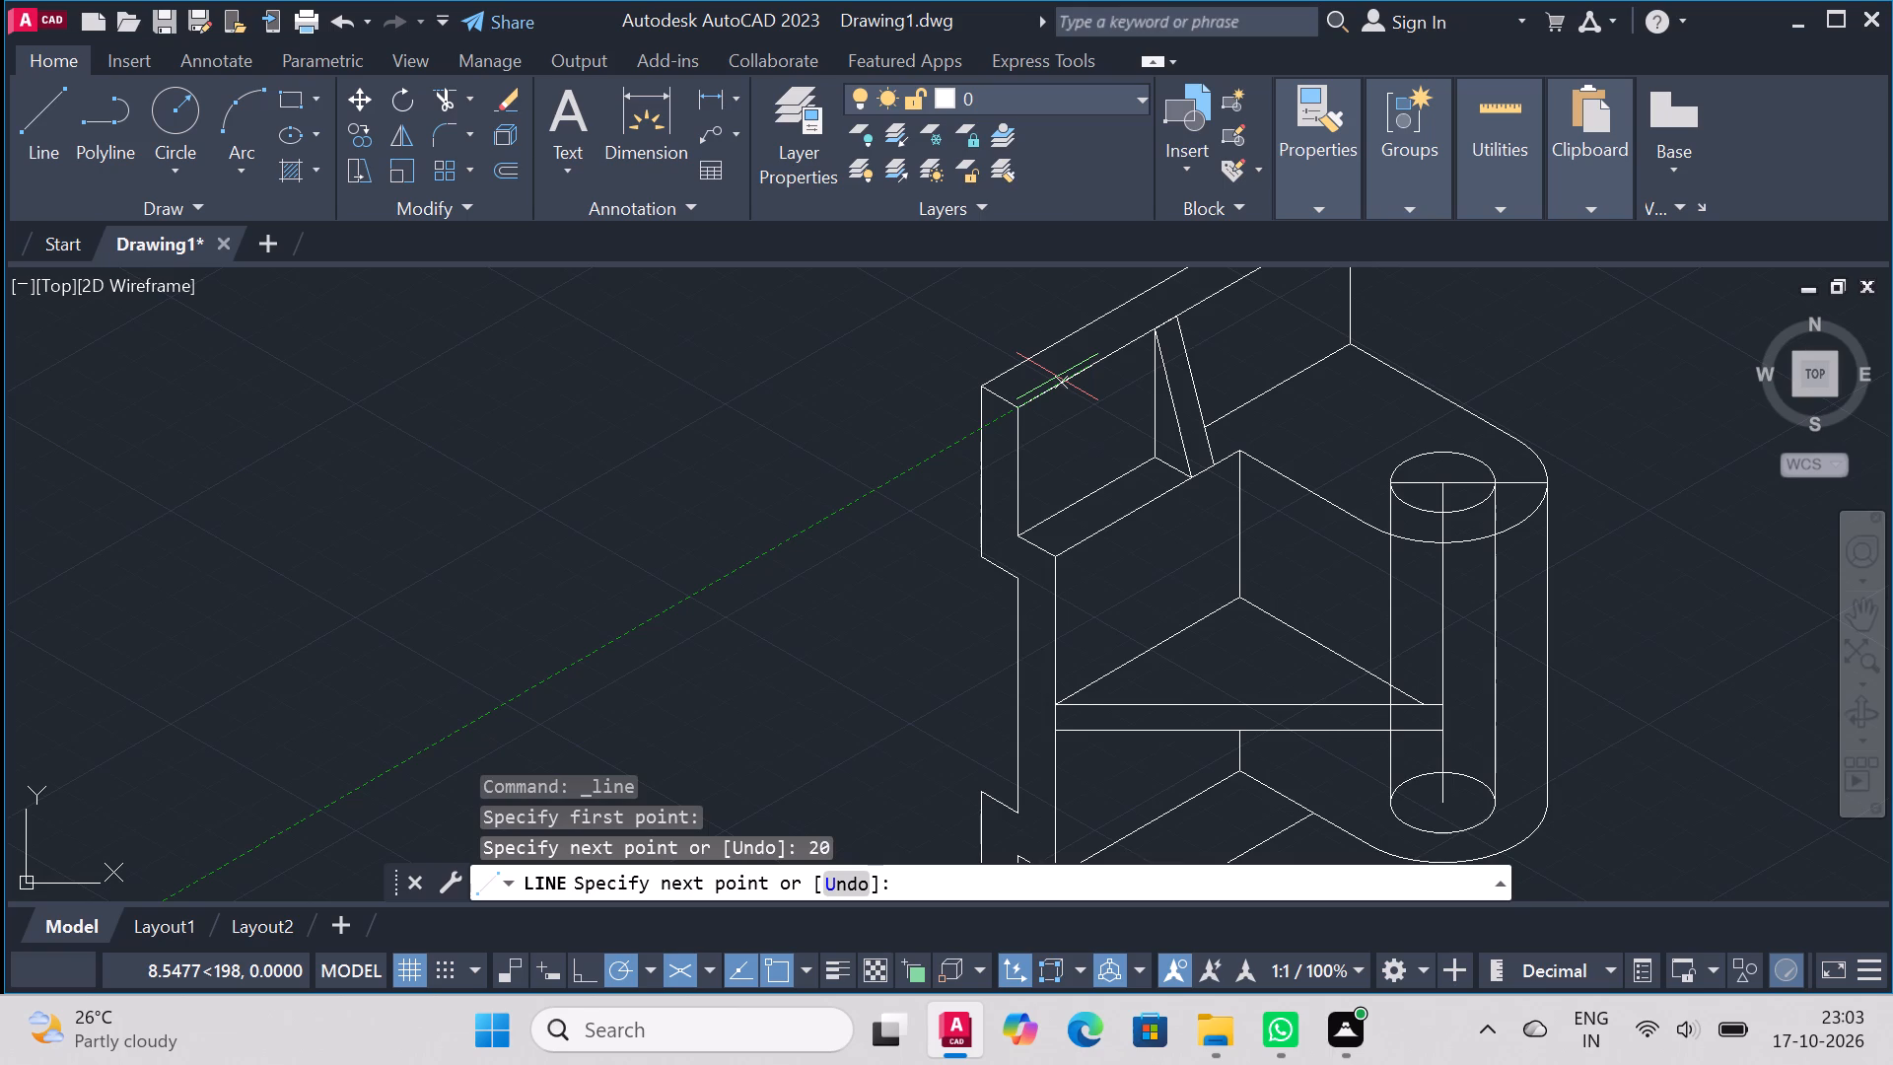
pyautogui.click(1087, 425)
pyautogui.rightClick(1087, 425)
pyautogui.click(1184, 439)
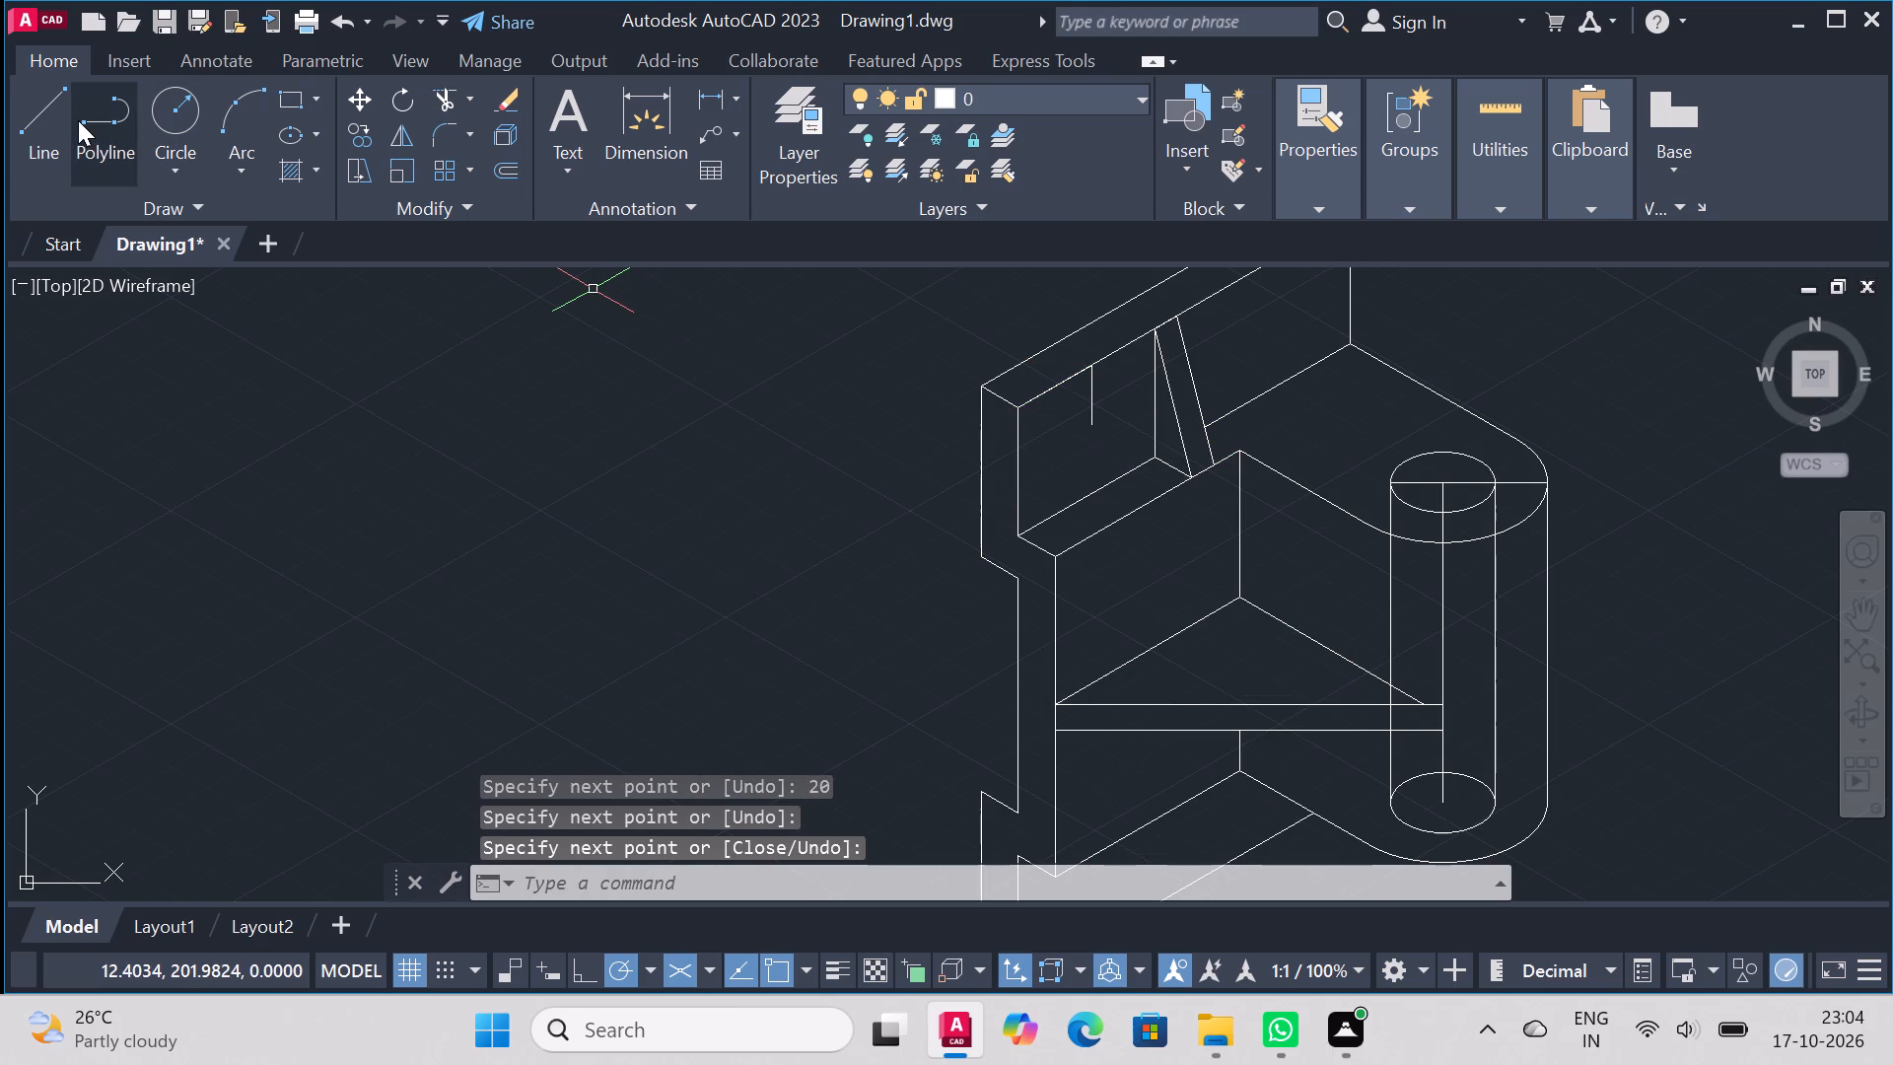
# Measure the left vertical edge of the upright plate's front face with a temporary dimension and delete it.
pyautogui.click(630, 103)
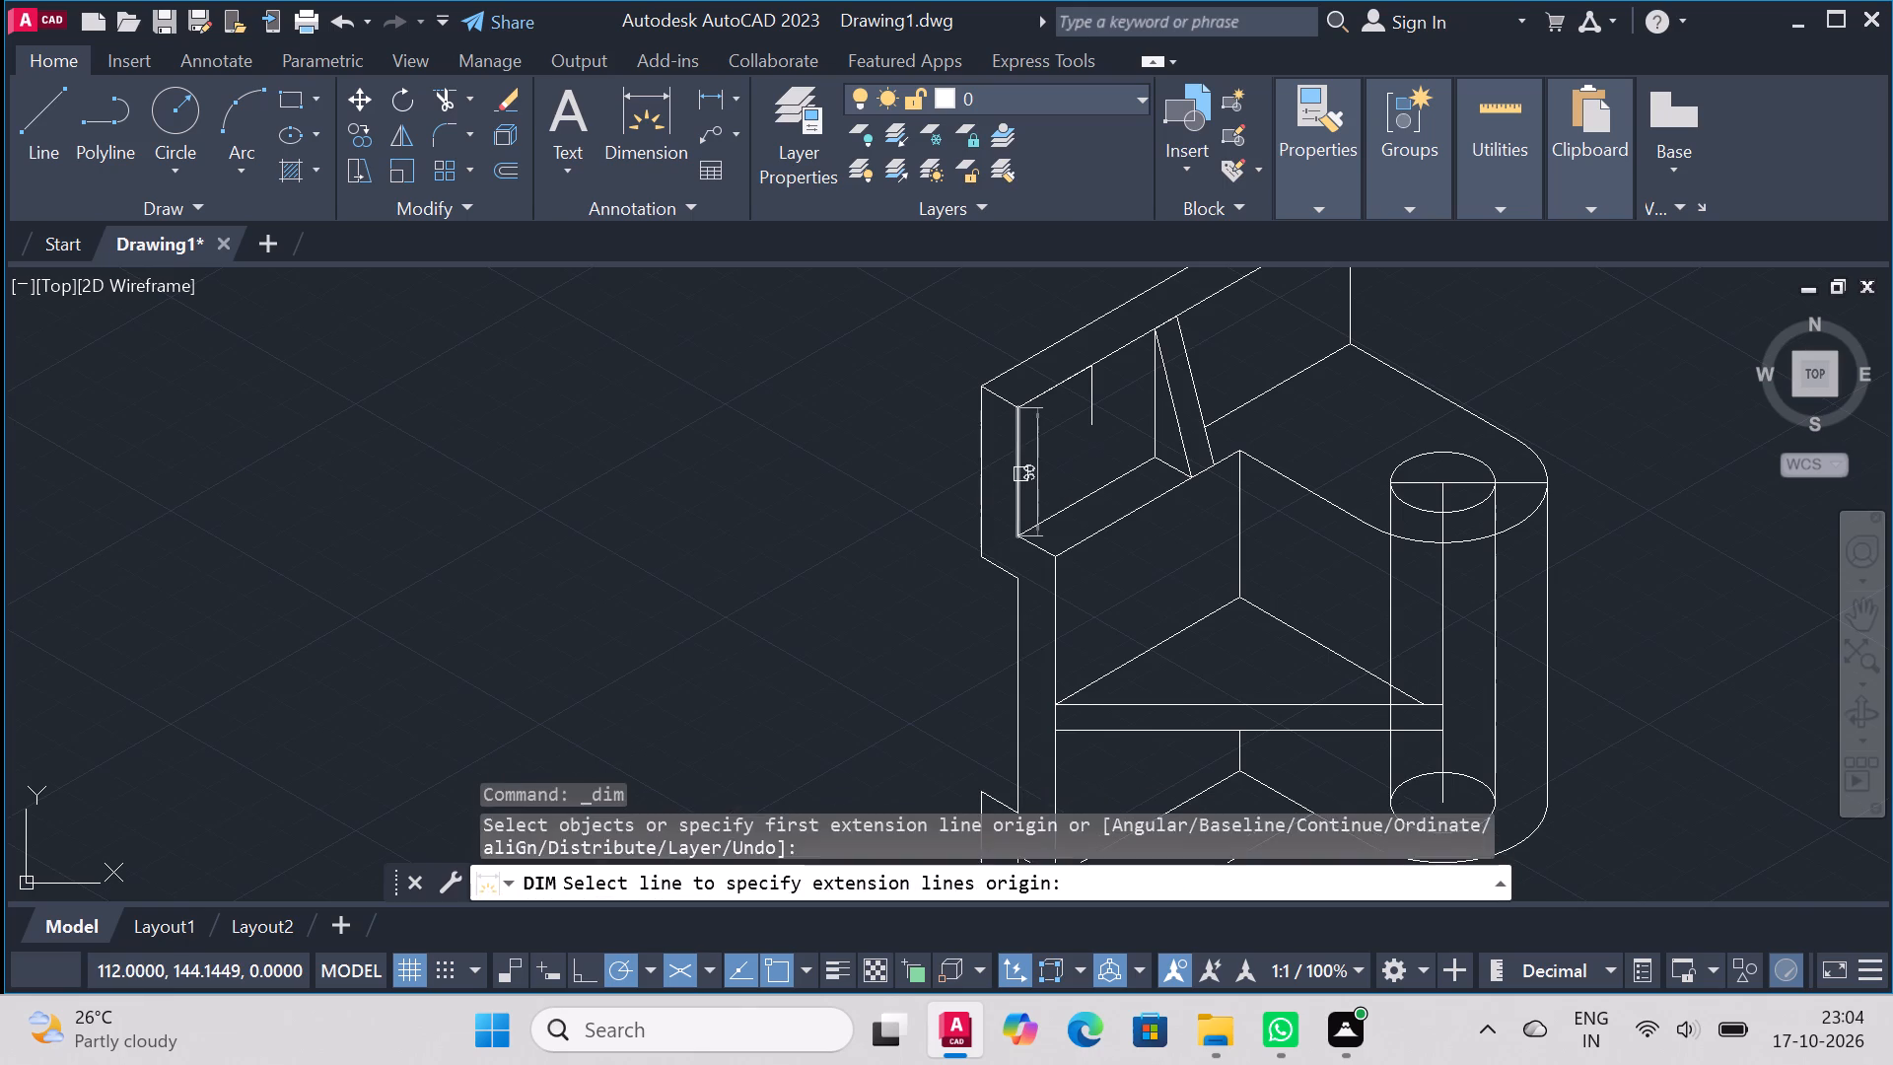
pyautogui.click(1020, 474)
pyautogui.click(1049, 476)
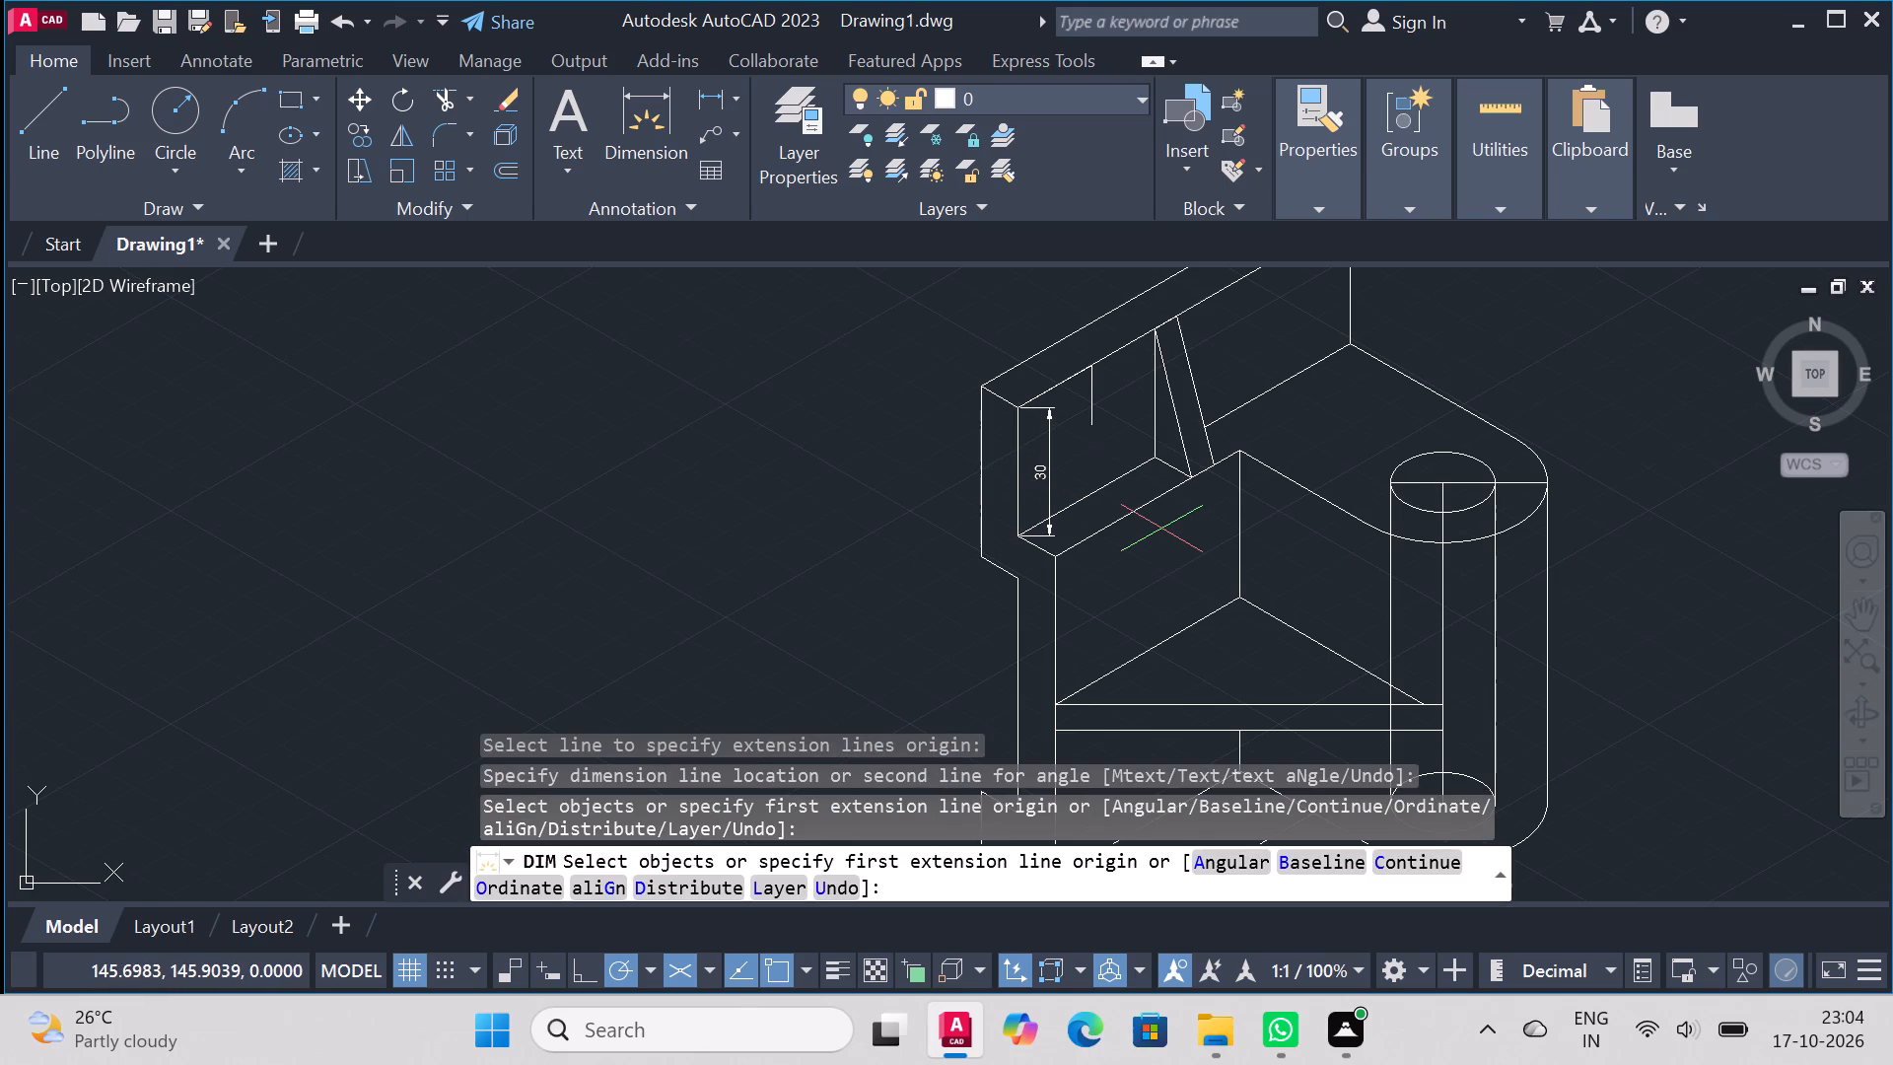
pyautogui.press('Escape')
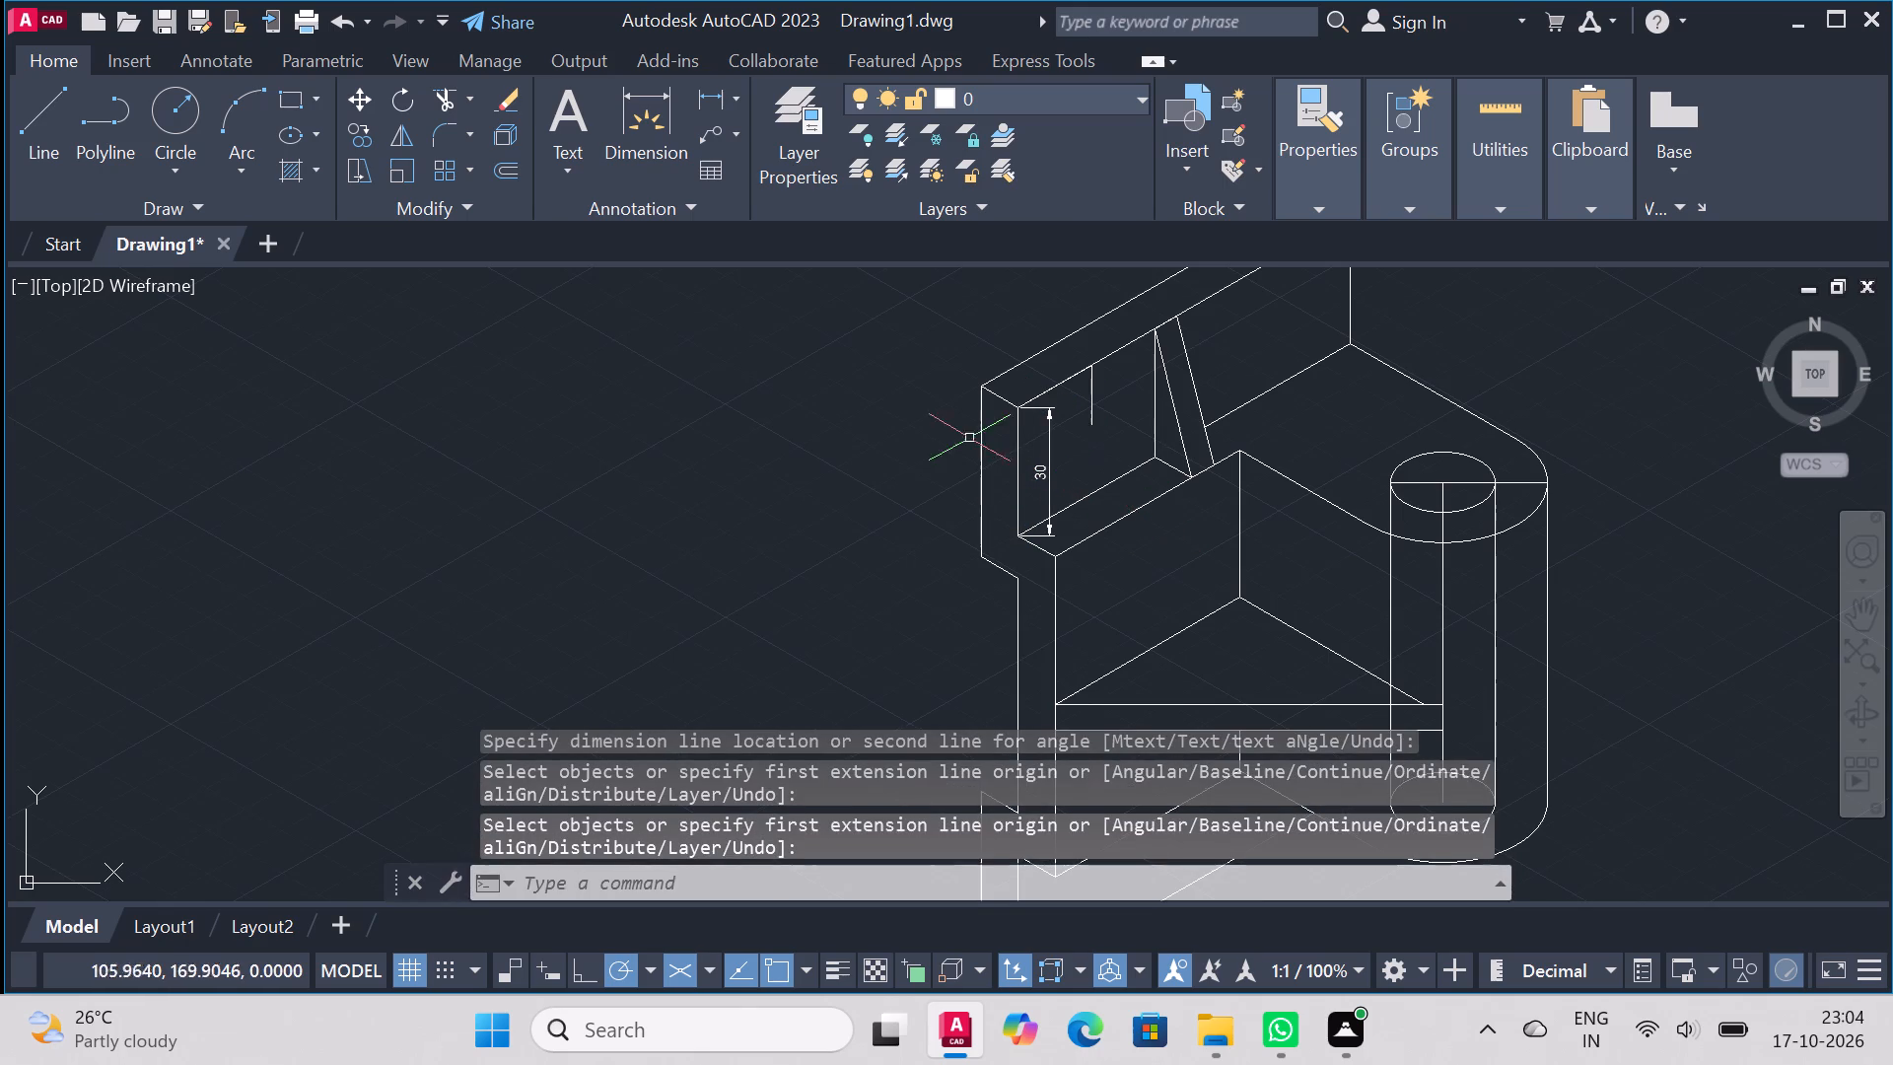
pyautogui.click(1048, 493)
pyautogui.press('Delete')
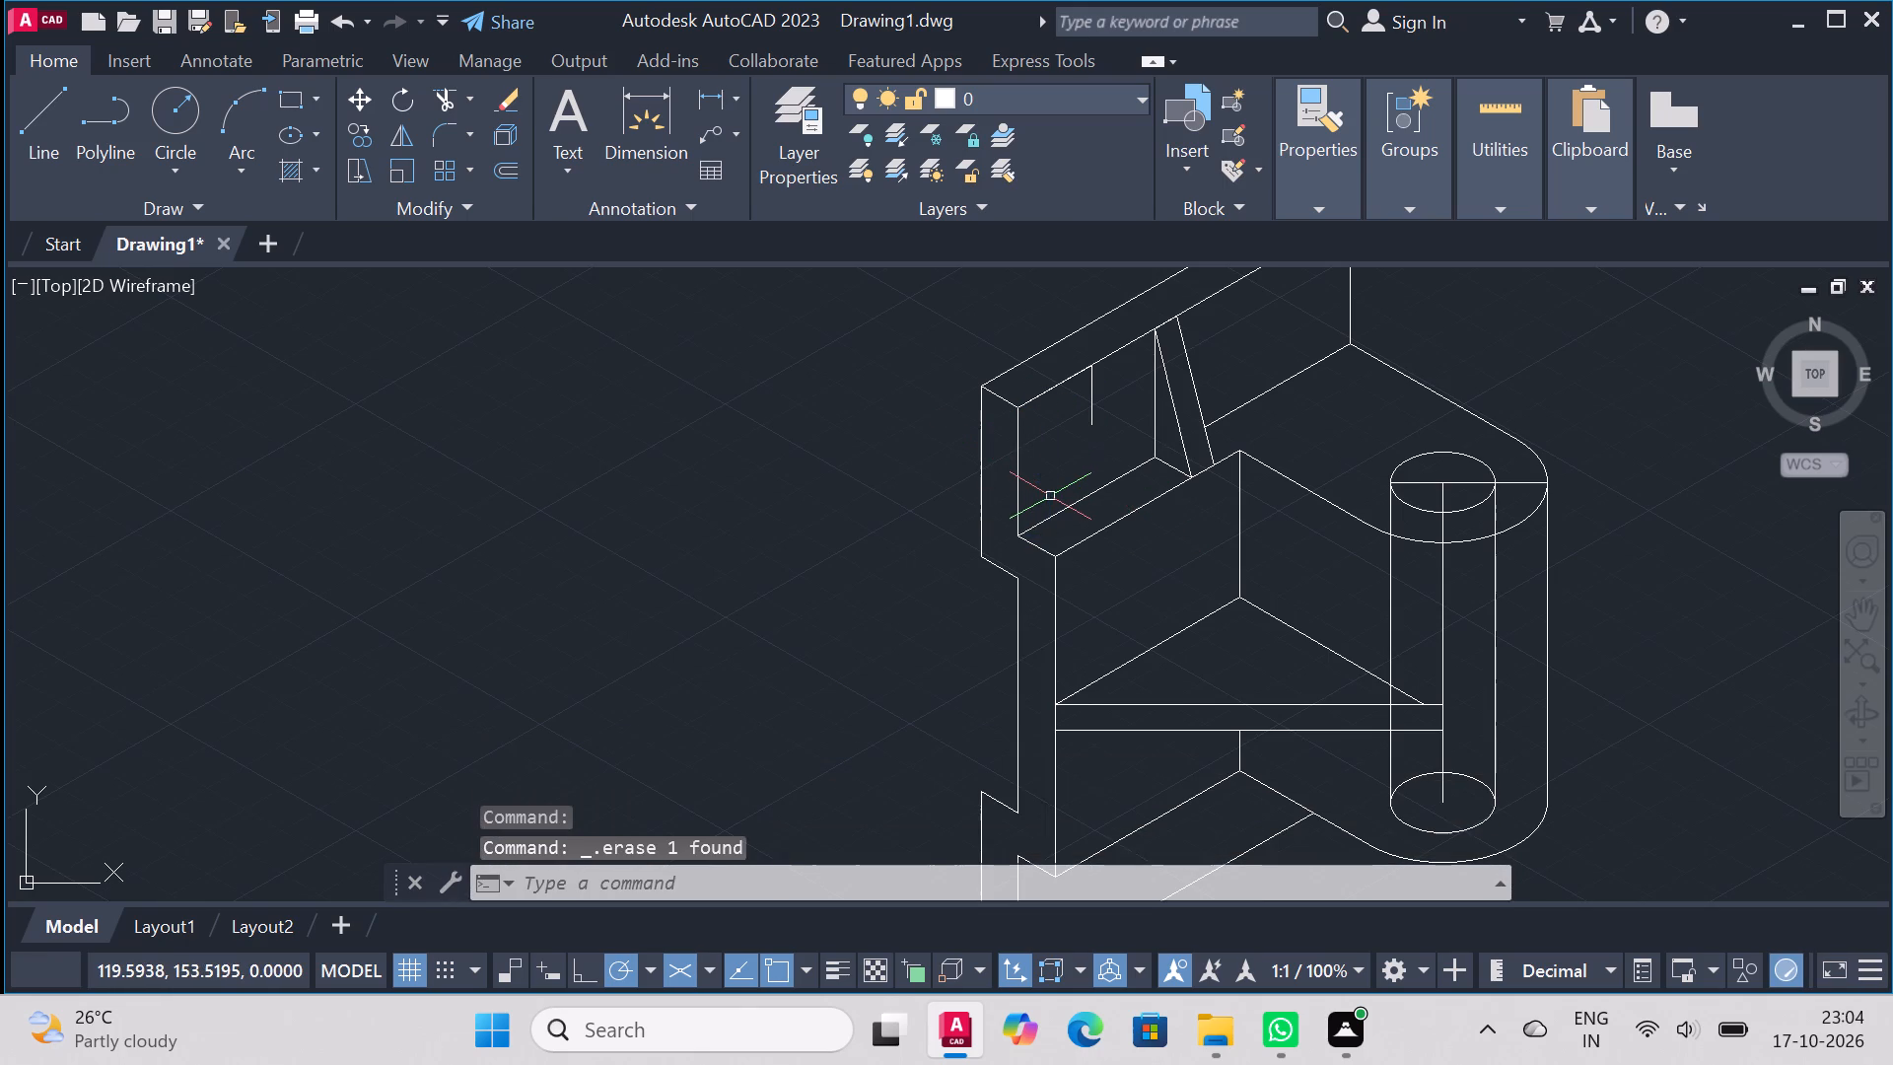
# Delete the short vertical line hanging from the upright plate's front top edge.
pyautogui.click(1089, 399)
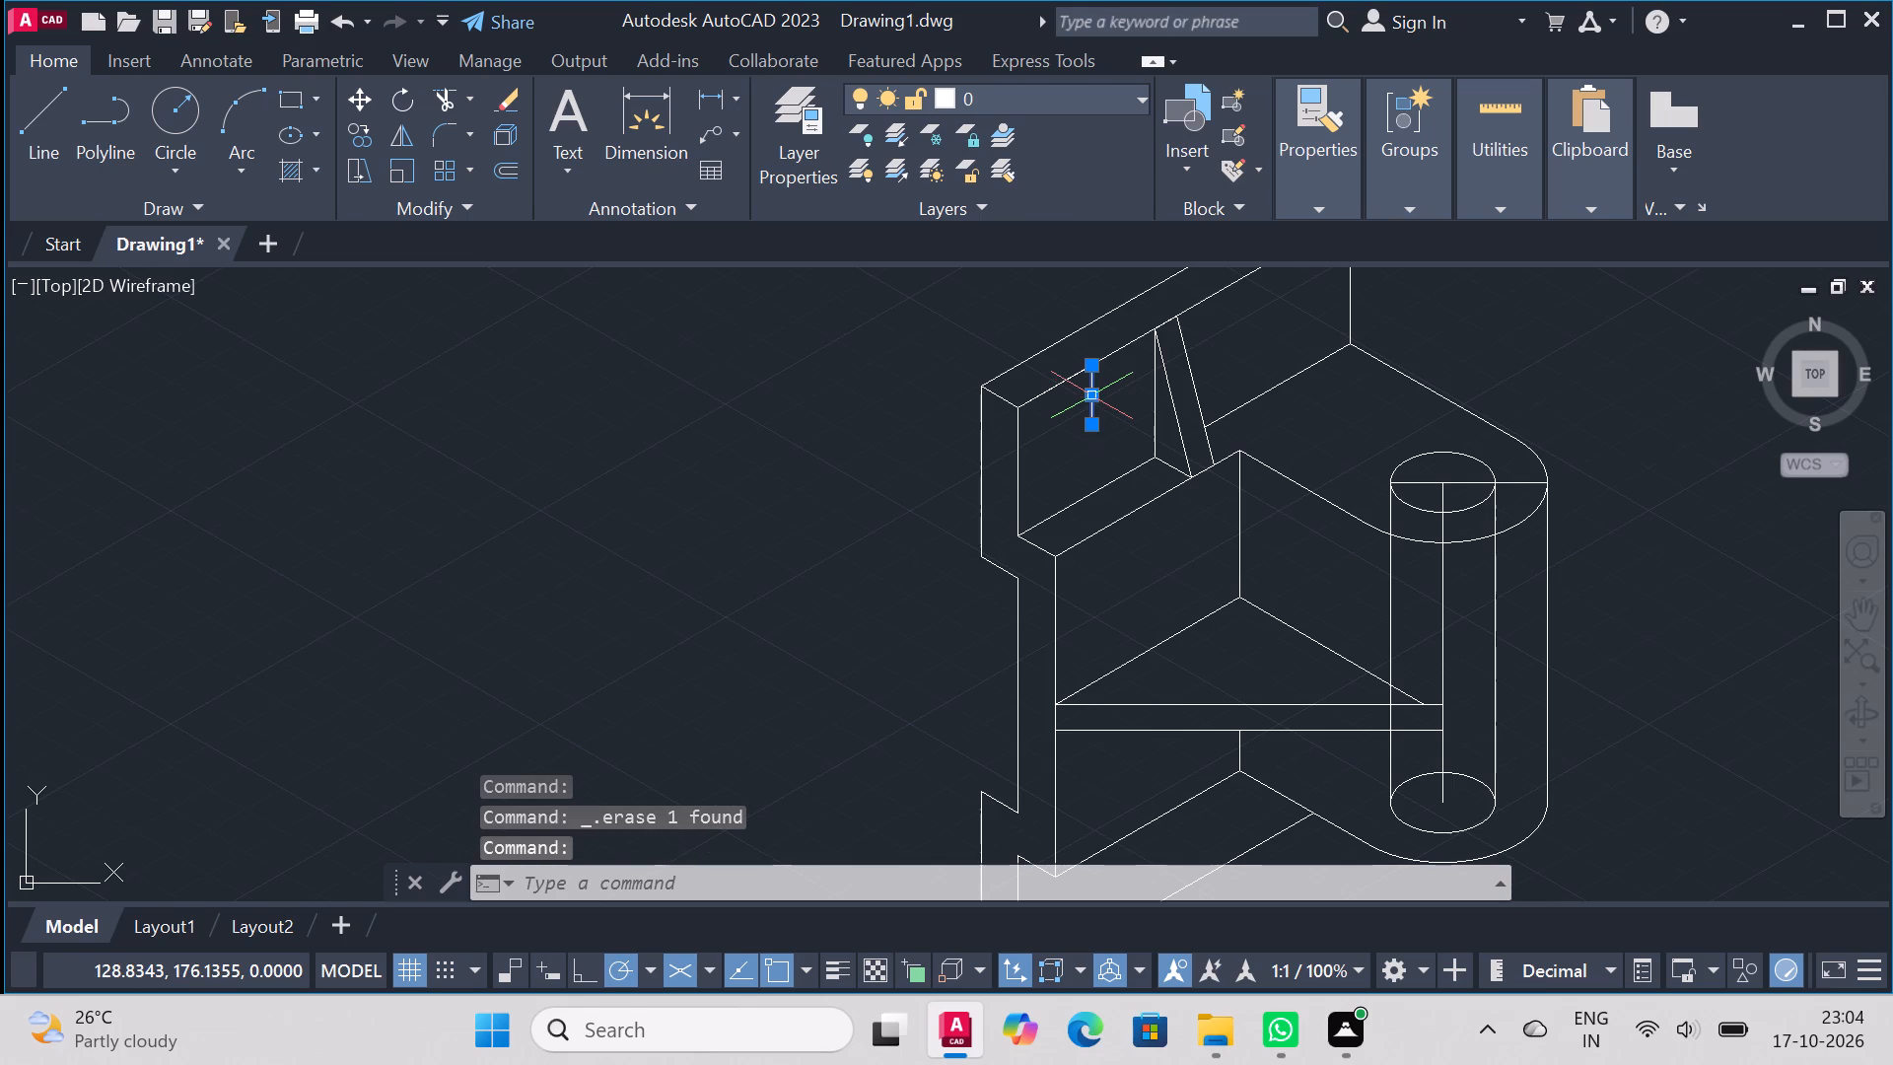
pyautogui.press('Delete')
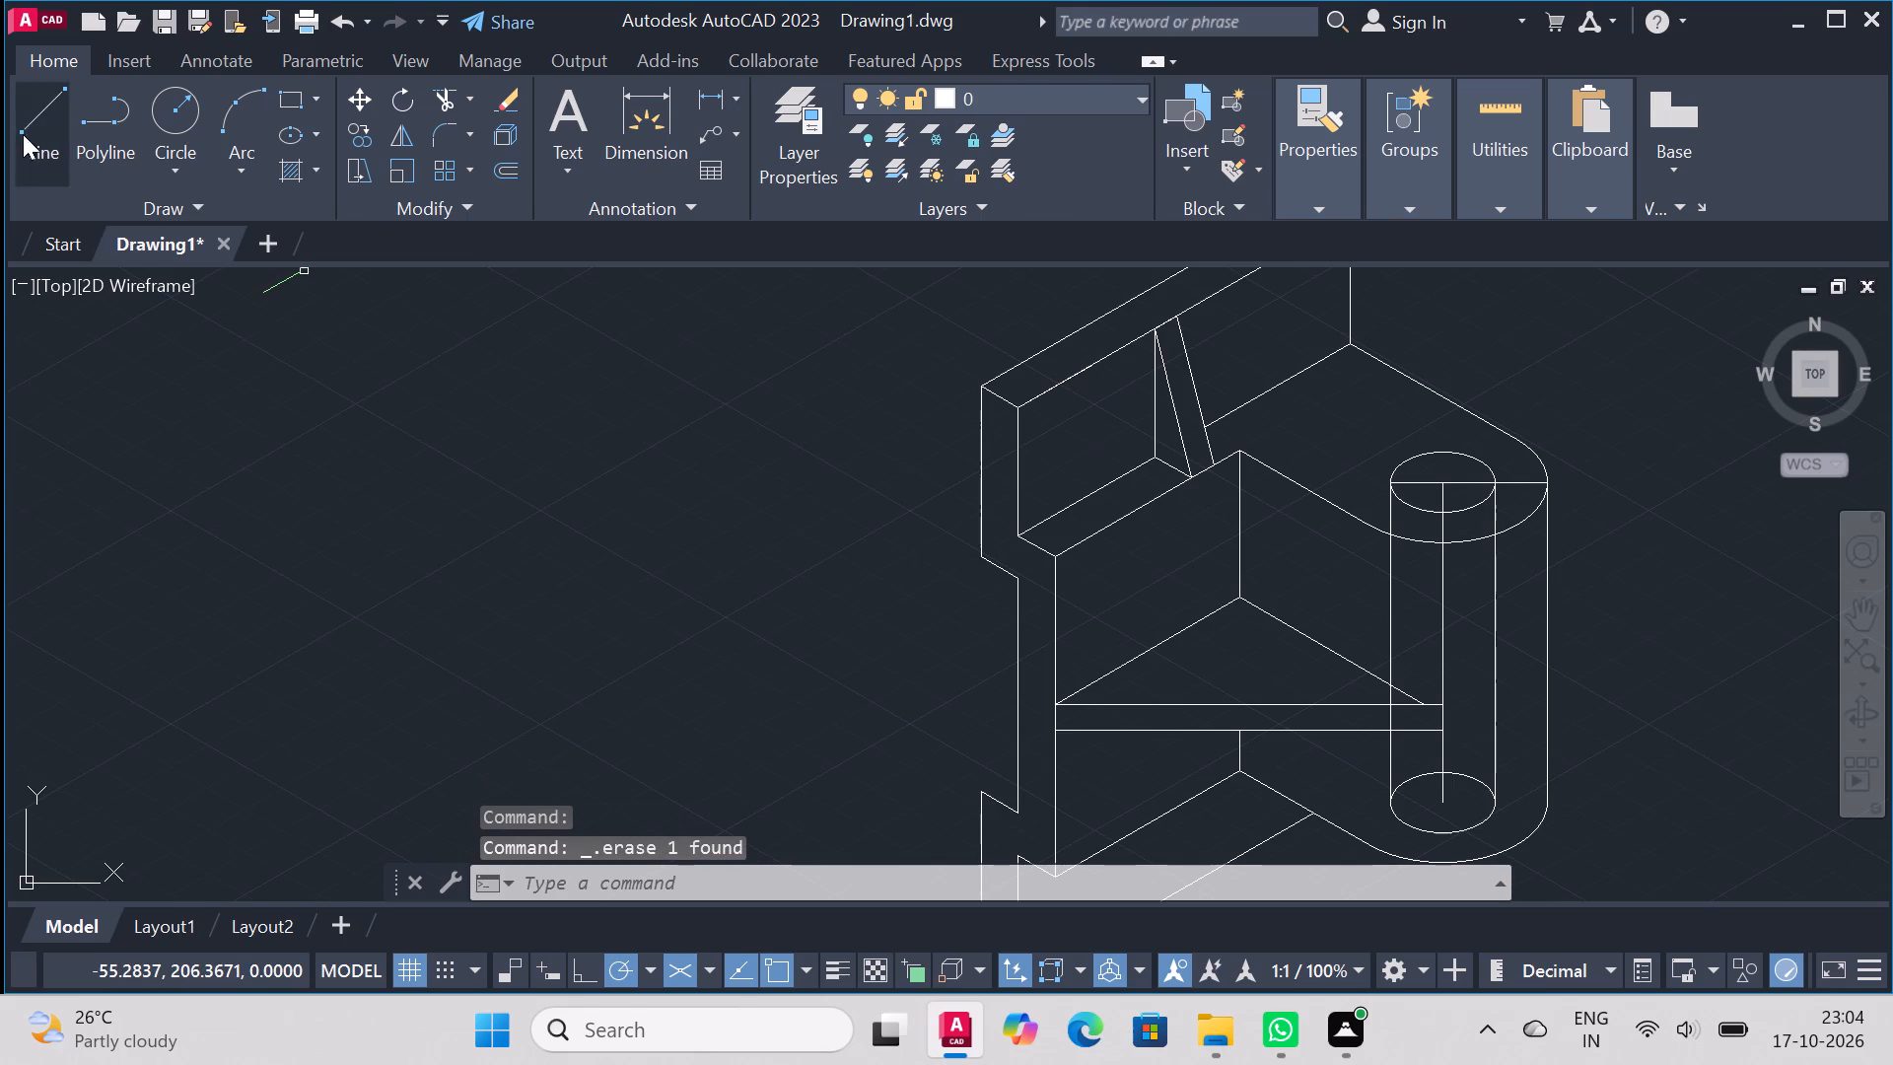
# Draw a 15-long line straight down from the upright plate's front top edge, continuing 50 at 30° along the plate.
pyautogui.click(25, 116)
pyautogui.click(1086, 362)
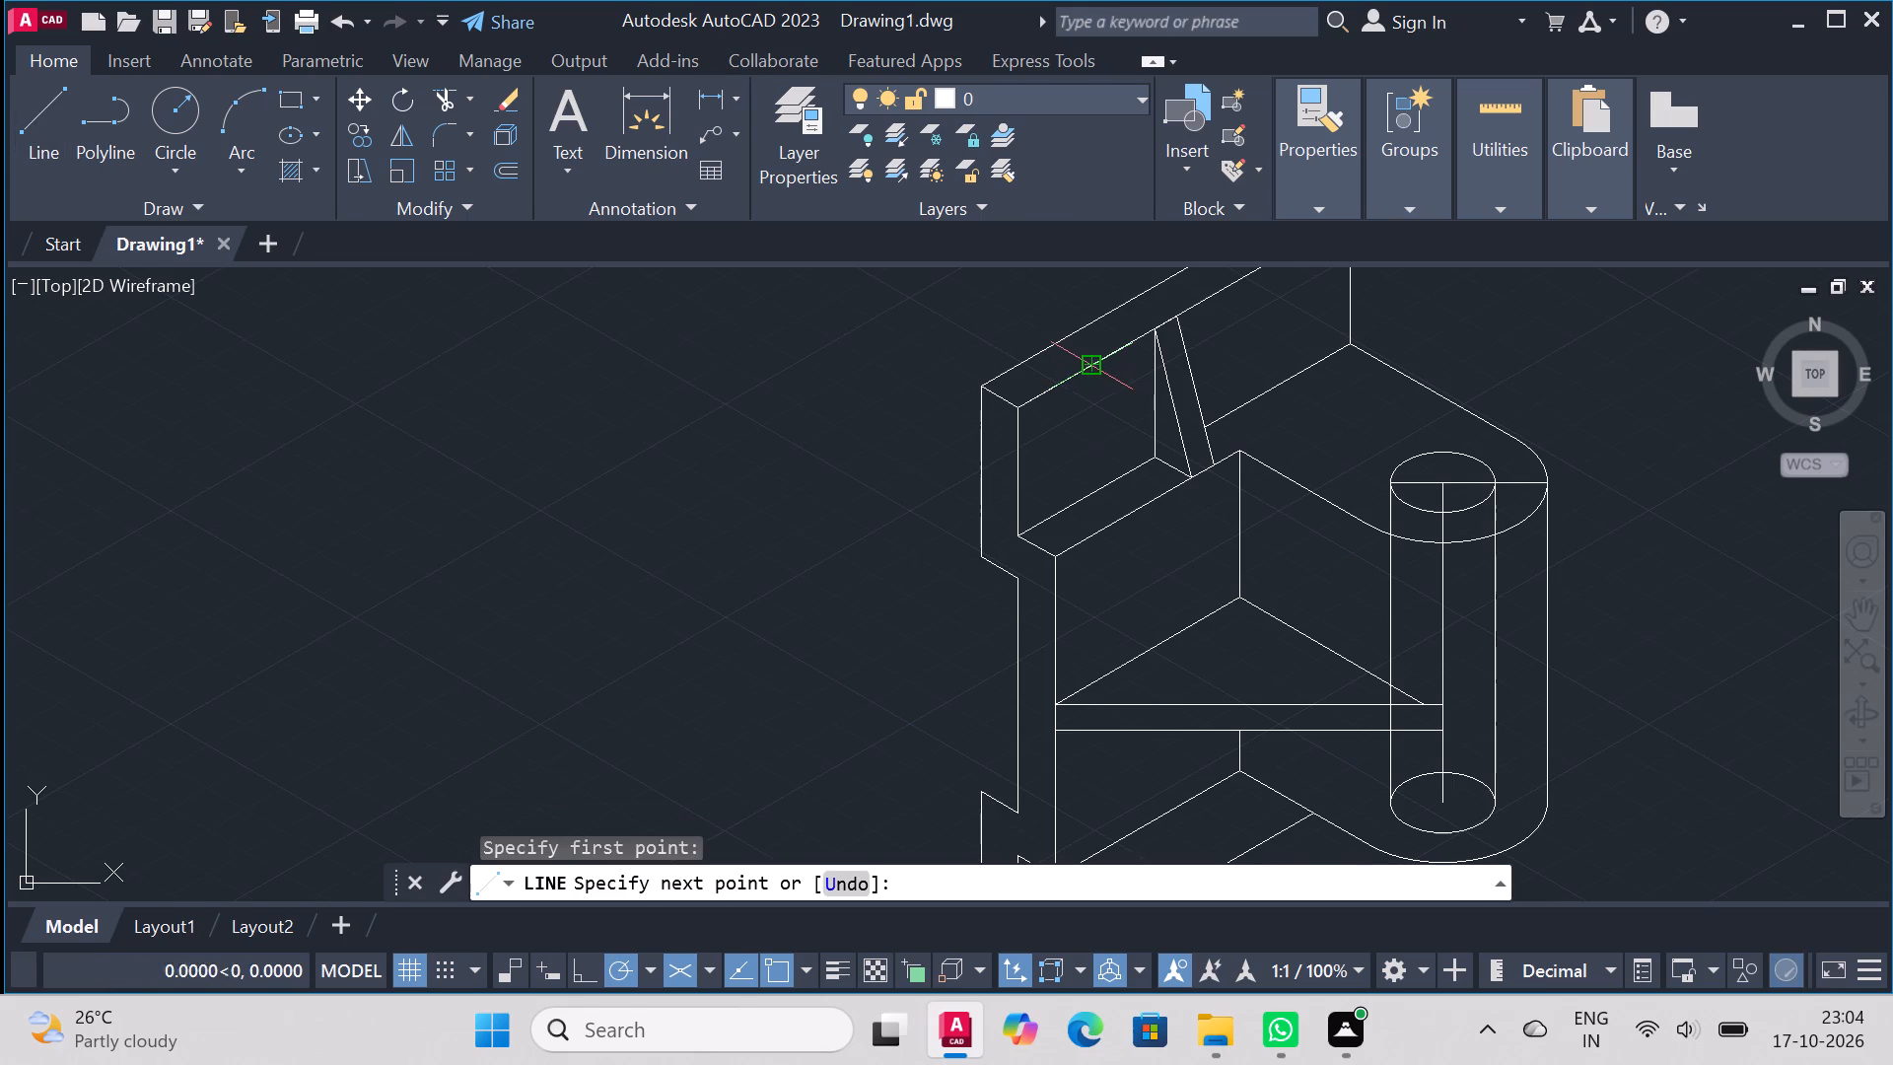
pyautogui.write('15')
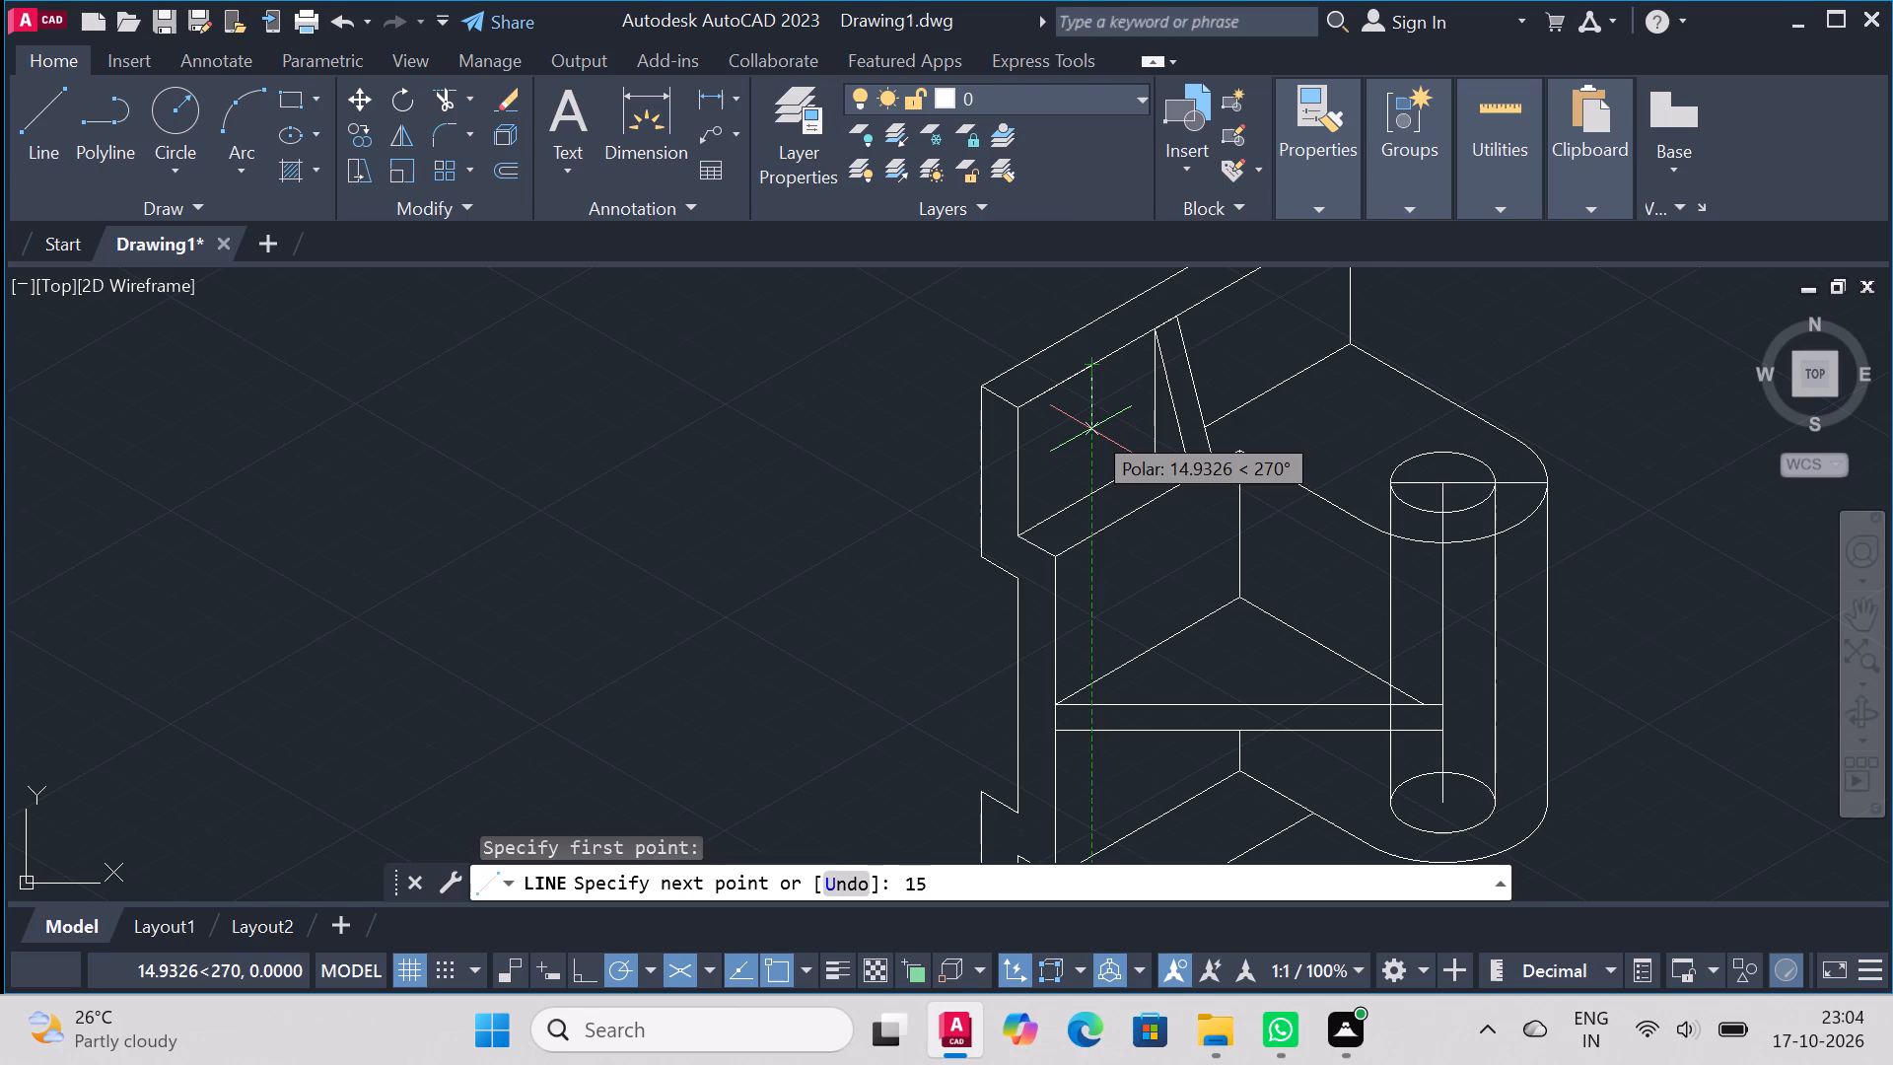
pyautogui.press('Return')
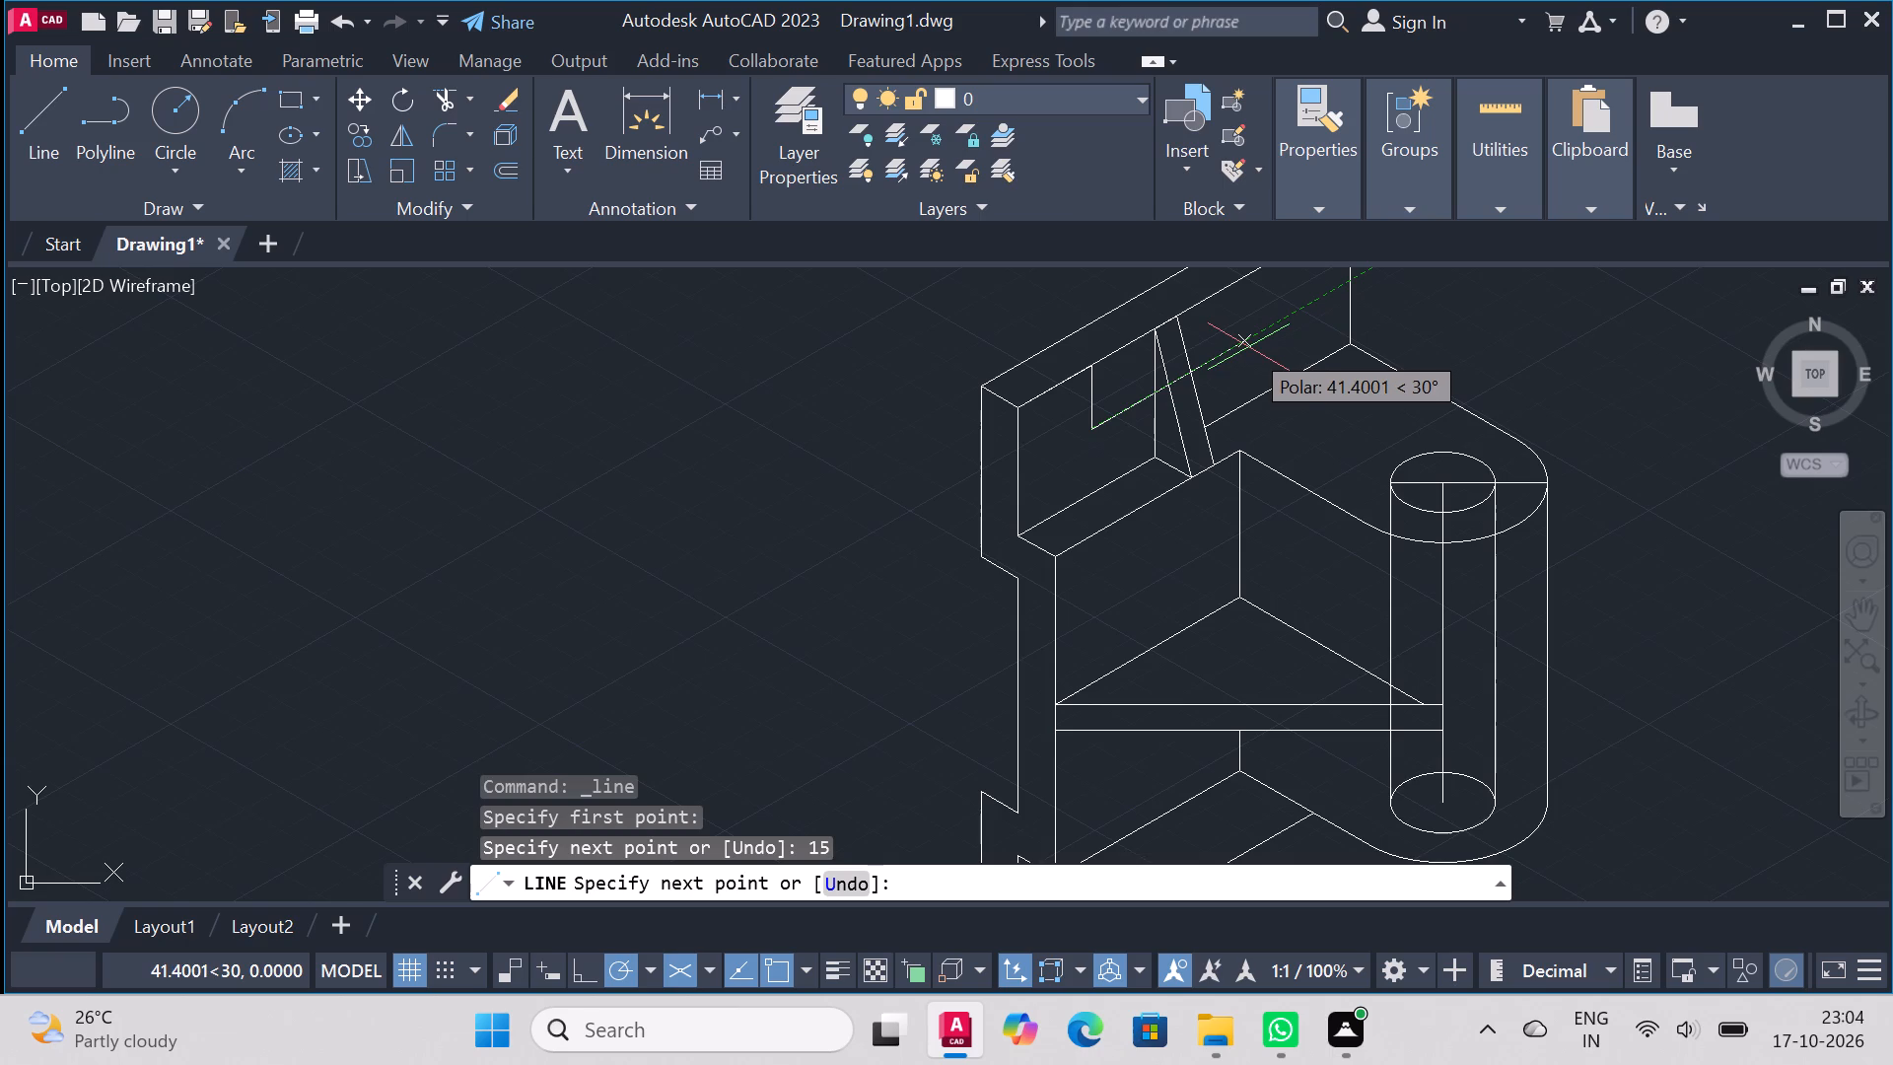
pyautogui.press('5')
pyautogui.press('0')
pyautogui.press('Return')
pyautogui.rightClick(1412, 346)
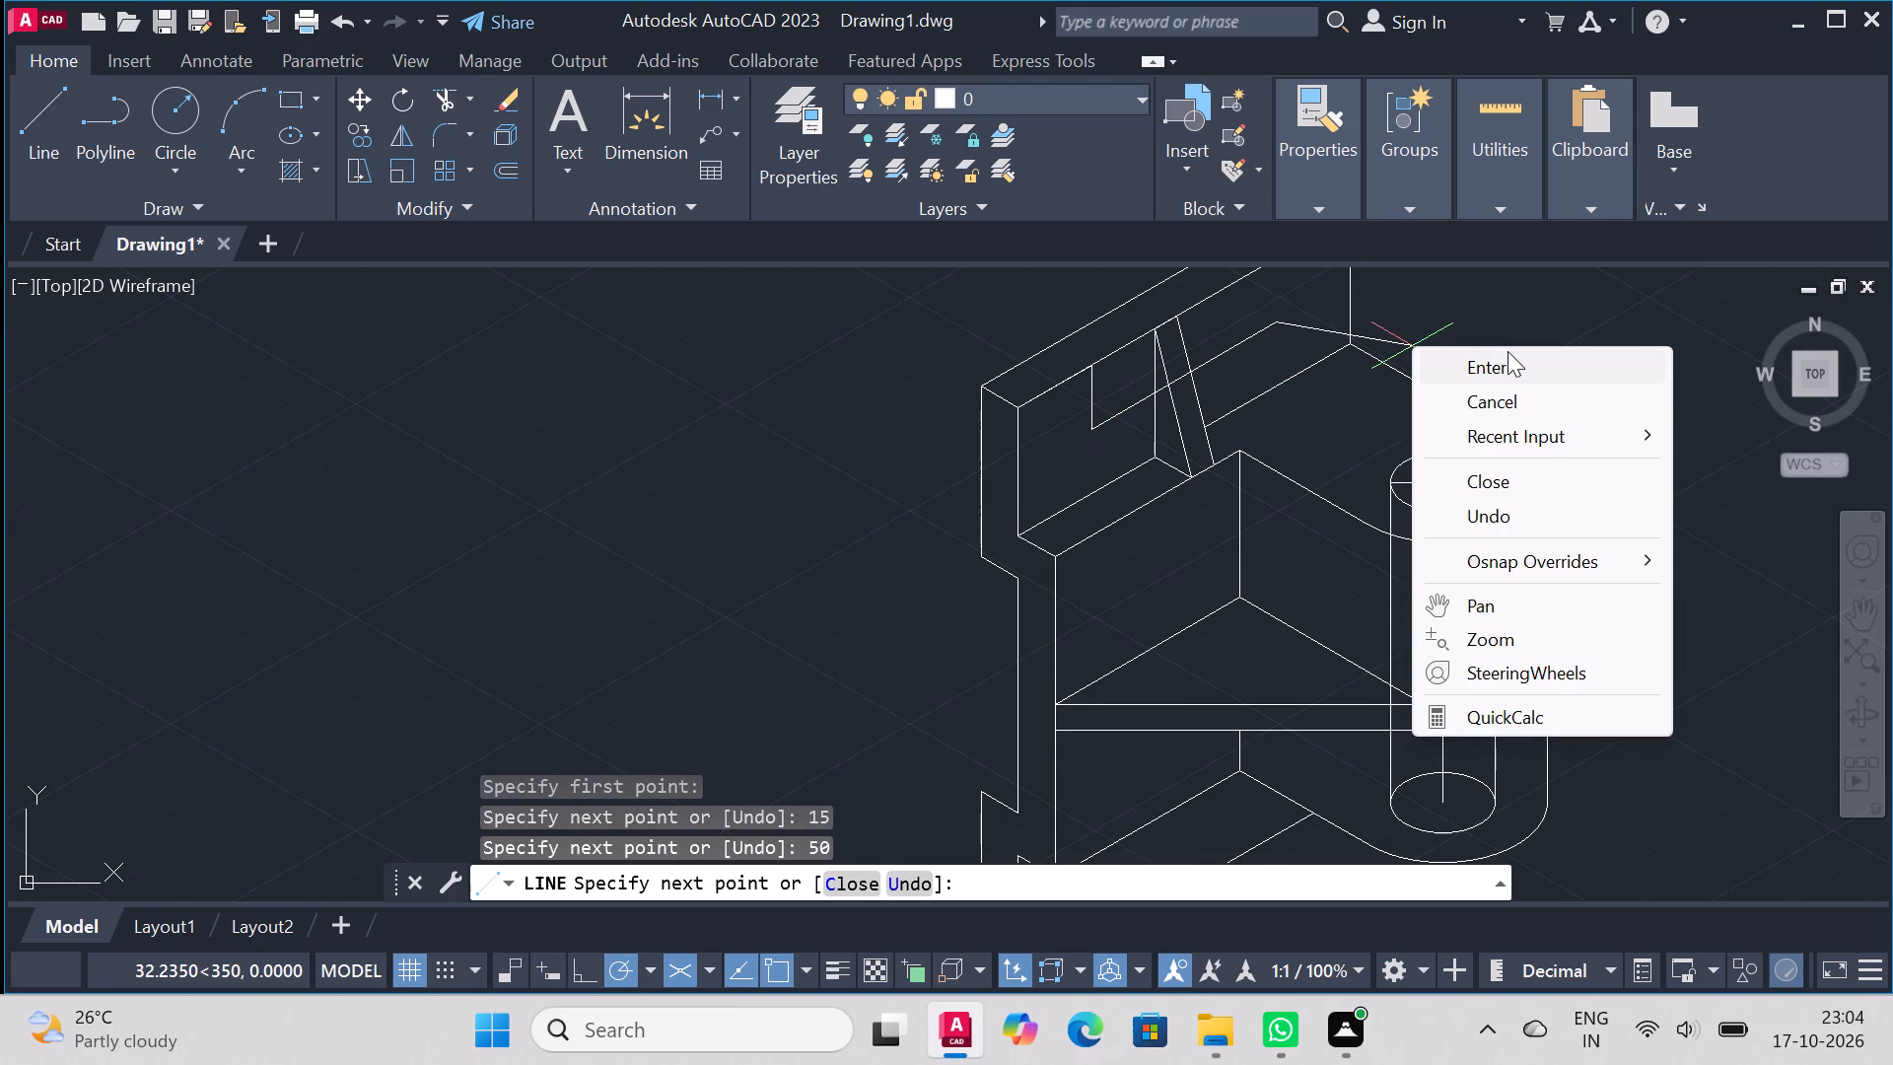
pyautogui.click(1510, 356)
# Draw a 12-diameter isocircle in the right isoplane, centred where the vertical and 50-long construction lines meet.
pyautogui.write('el')
pyautogui.press('Return')
pyautogui.write('iso')
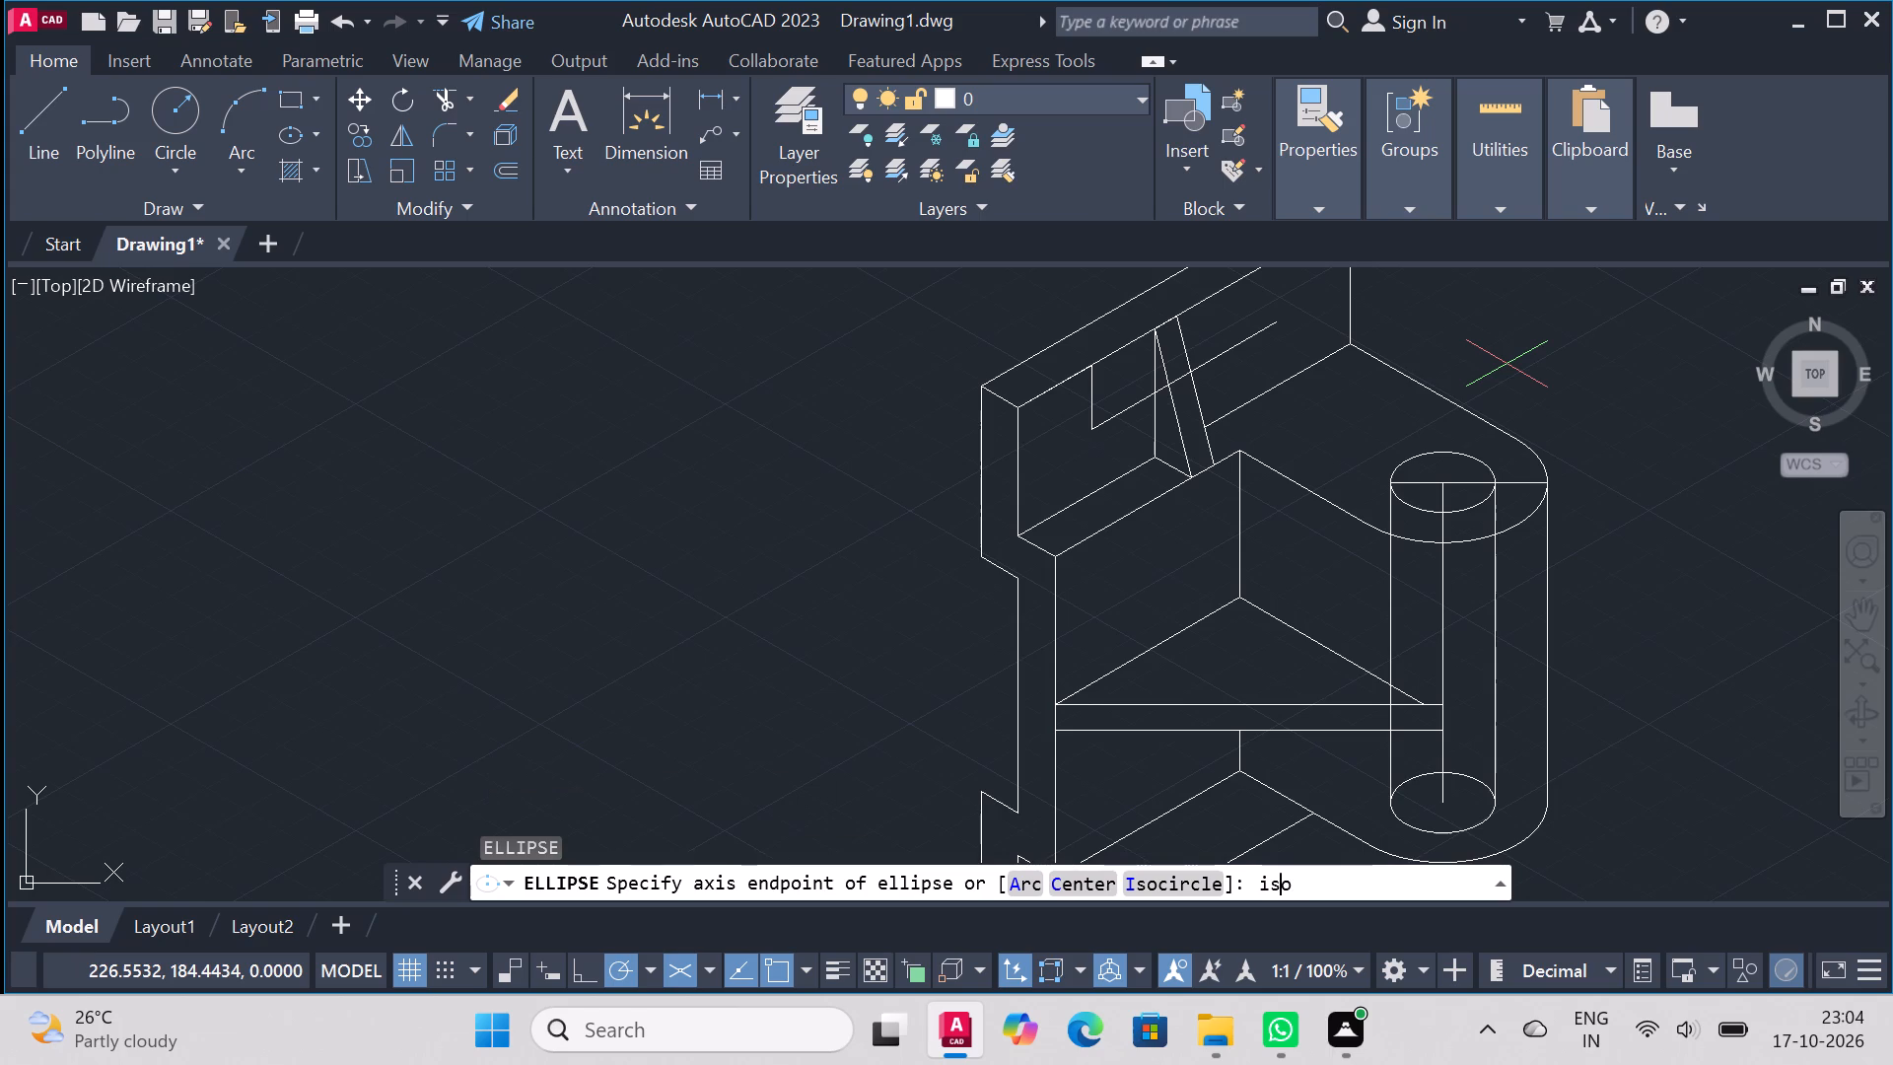
pyautogui.press('Return')
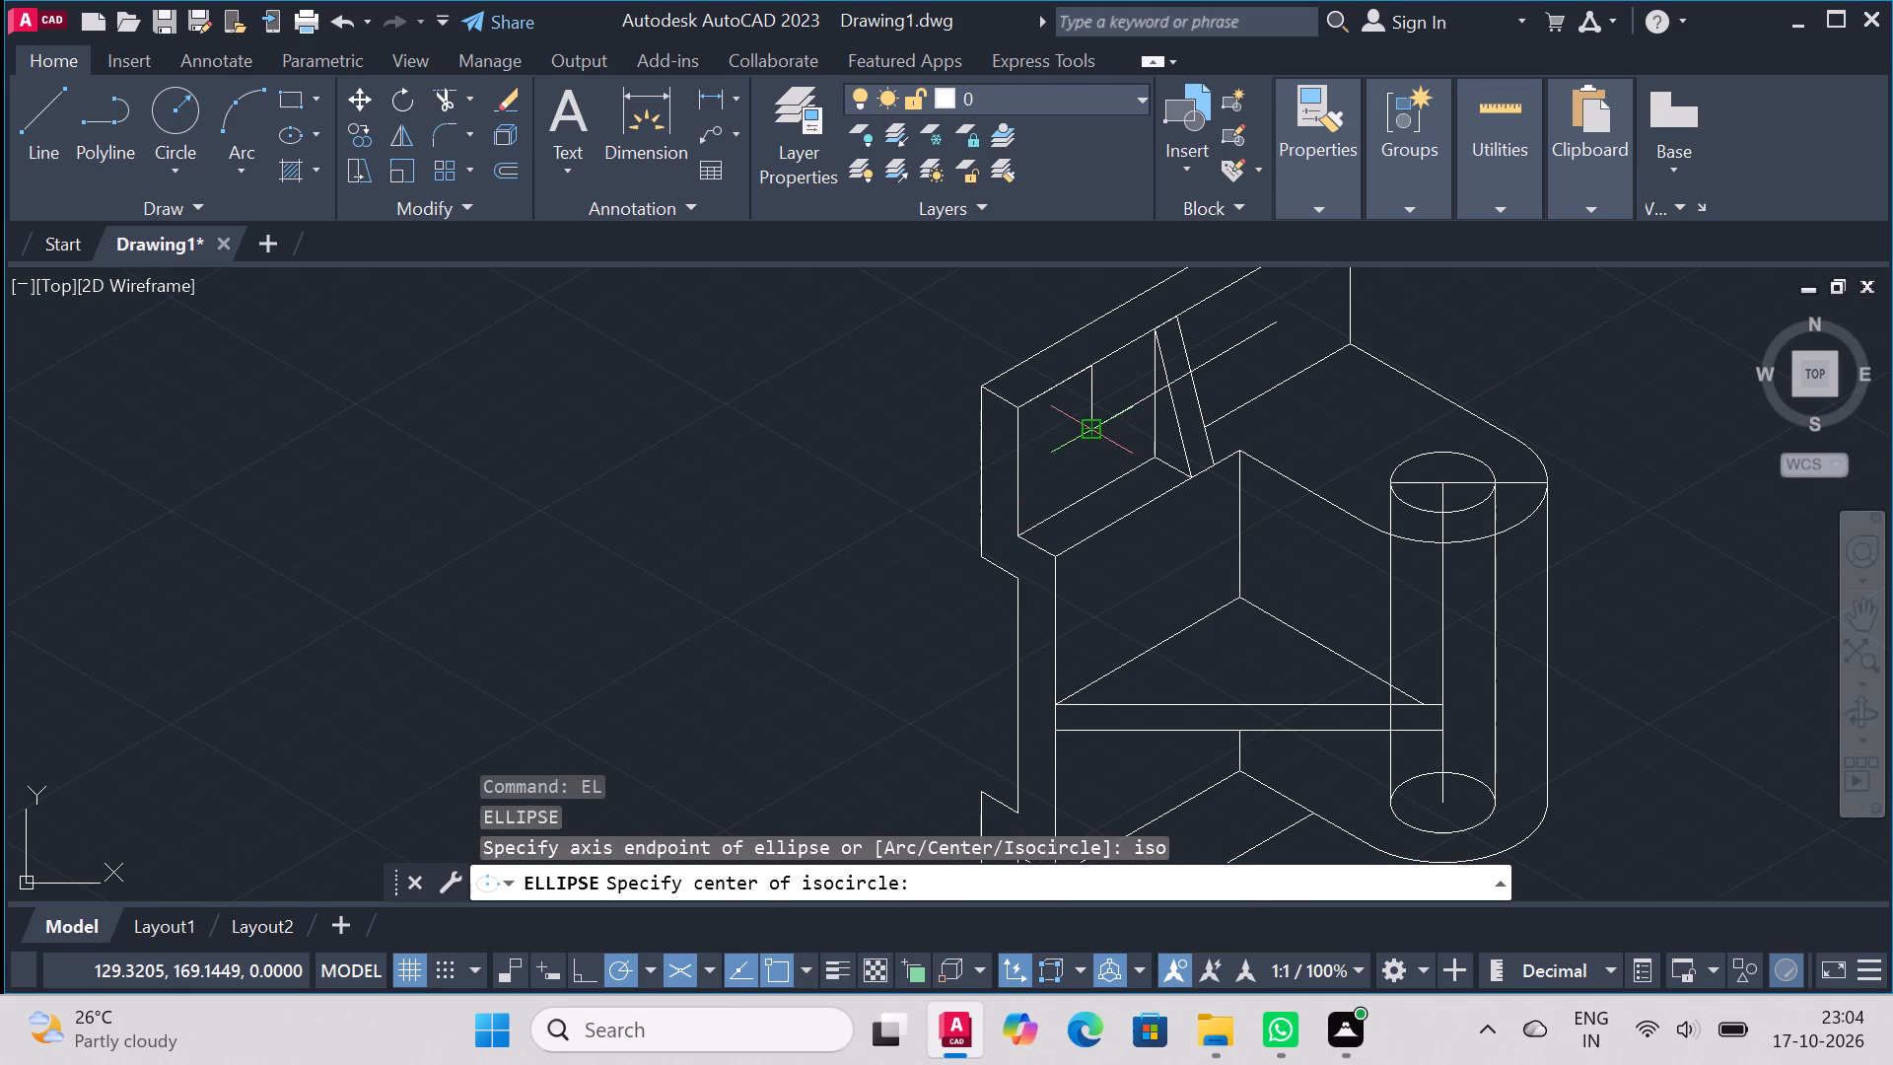
pyautogui.click(1096, 428)
pyautogui.press('F5')
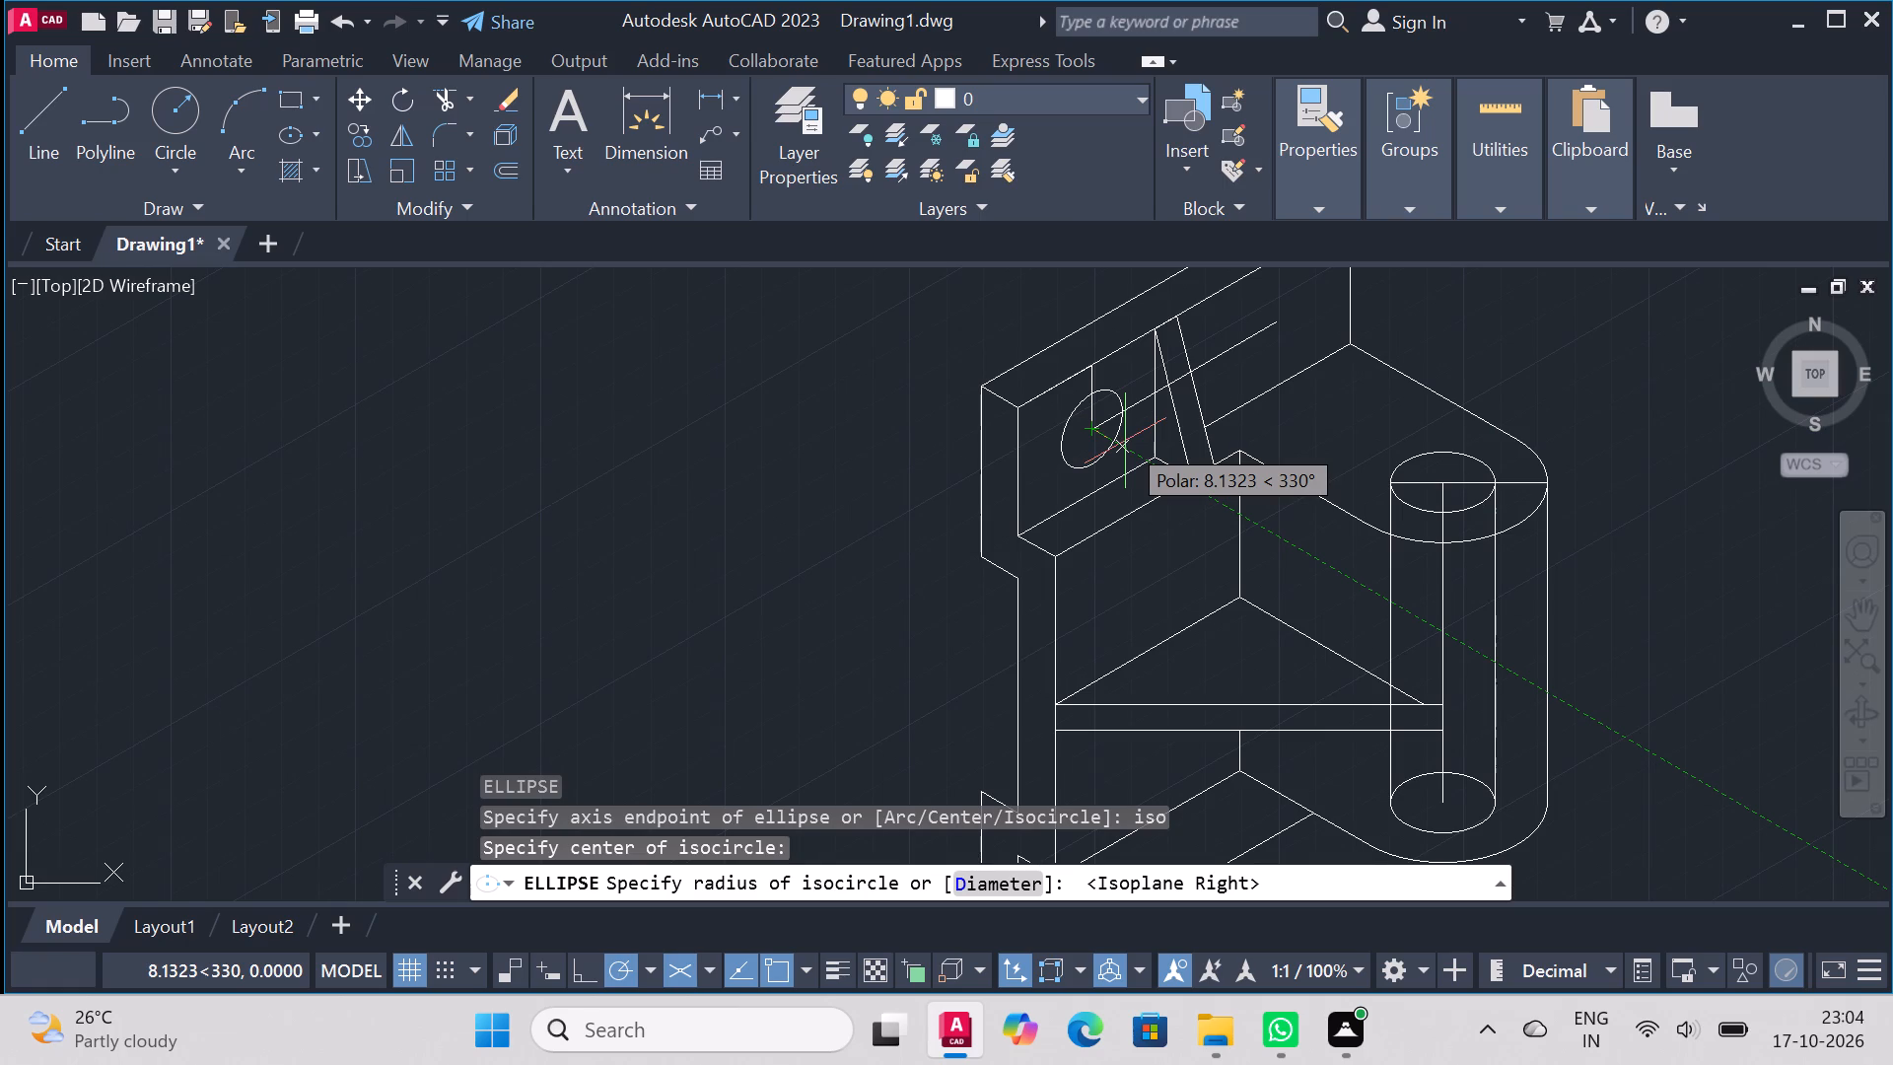
pyautogui.press('d')
pyautogui.press('Return')
pyautogui.write('12')
pyautogui.press('Return')
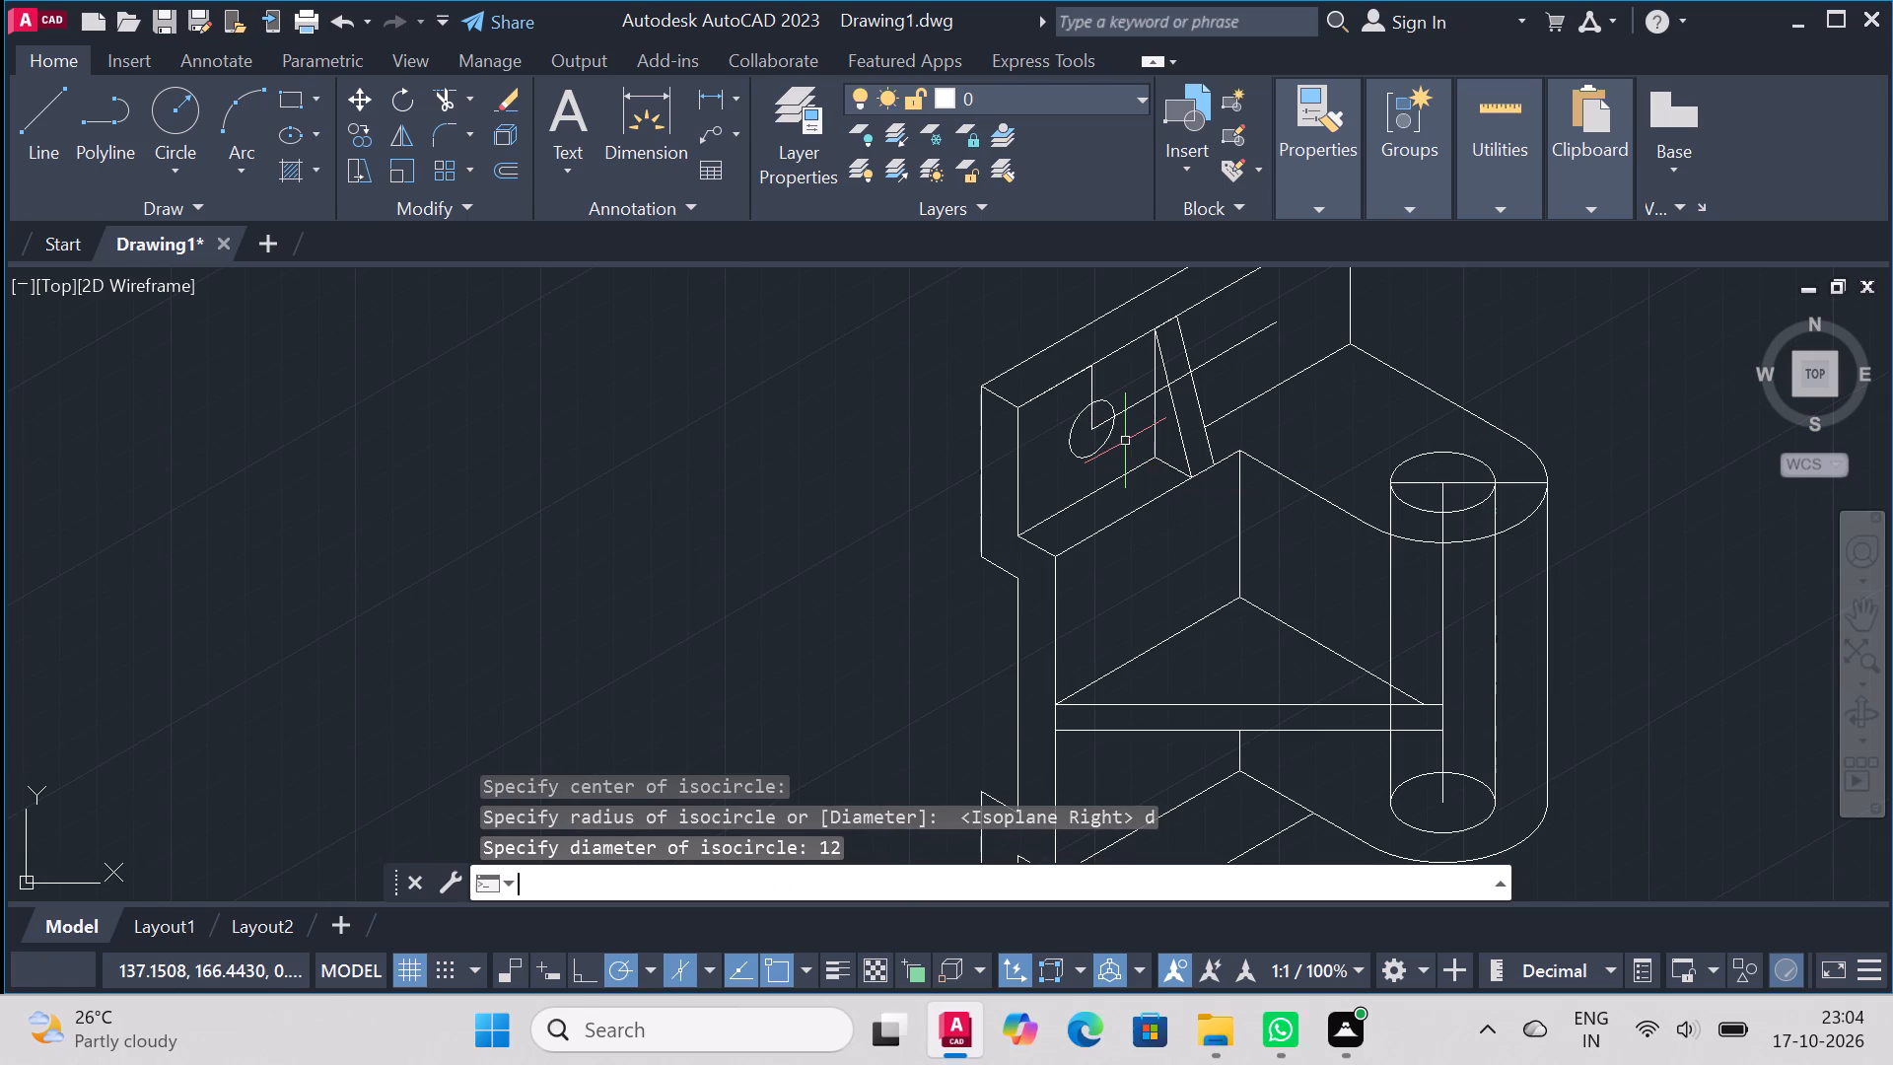
# Draw a second 12-diameter isocircle centred on the far end of the 50-long construction line.
pyautogui.rightClick(444, 492)
pyautogui.click(551, 421)
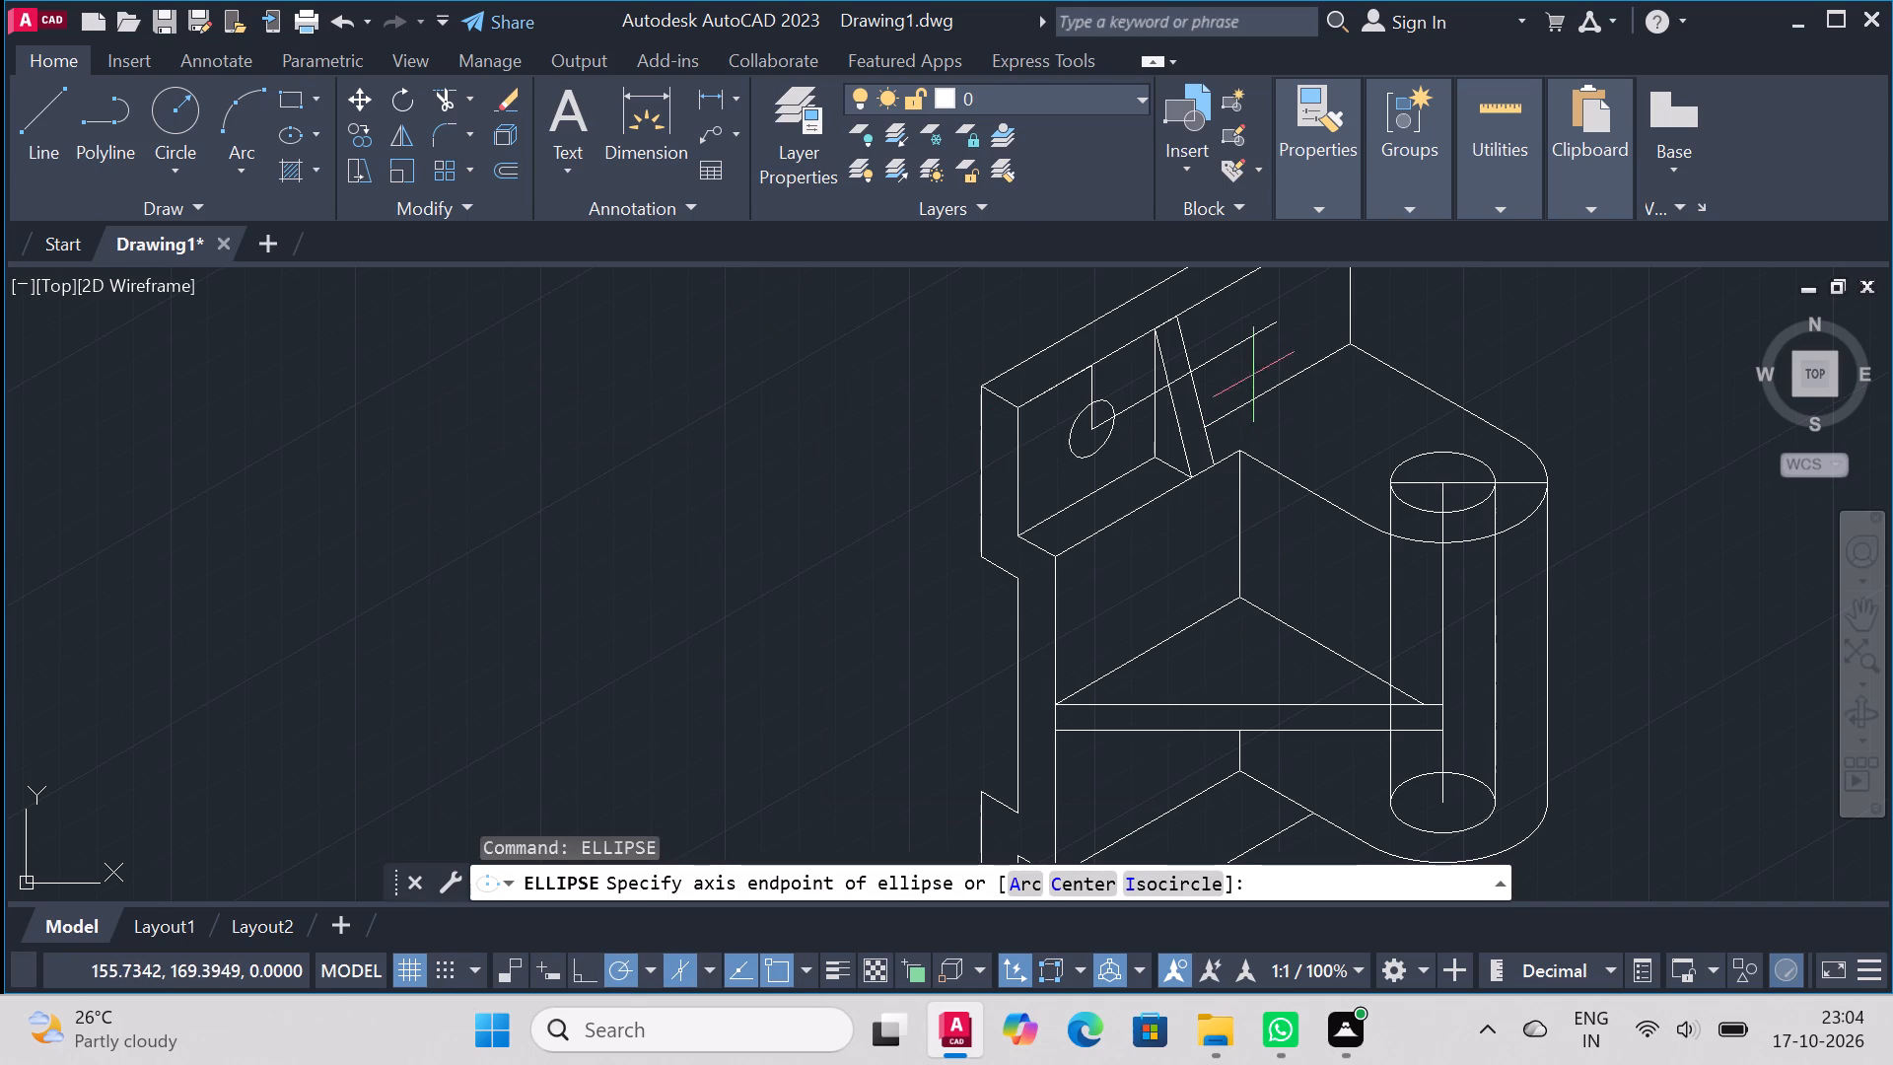
pyautogui.write('iso')
pyautogui.press('Return')
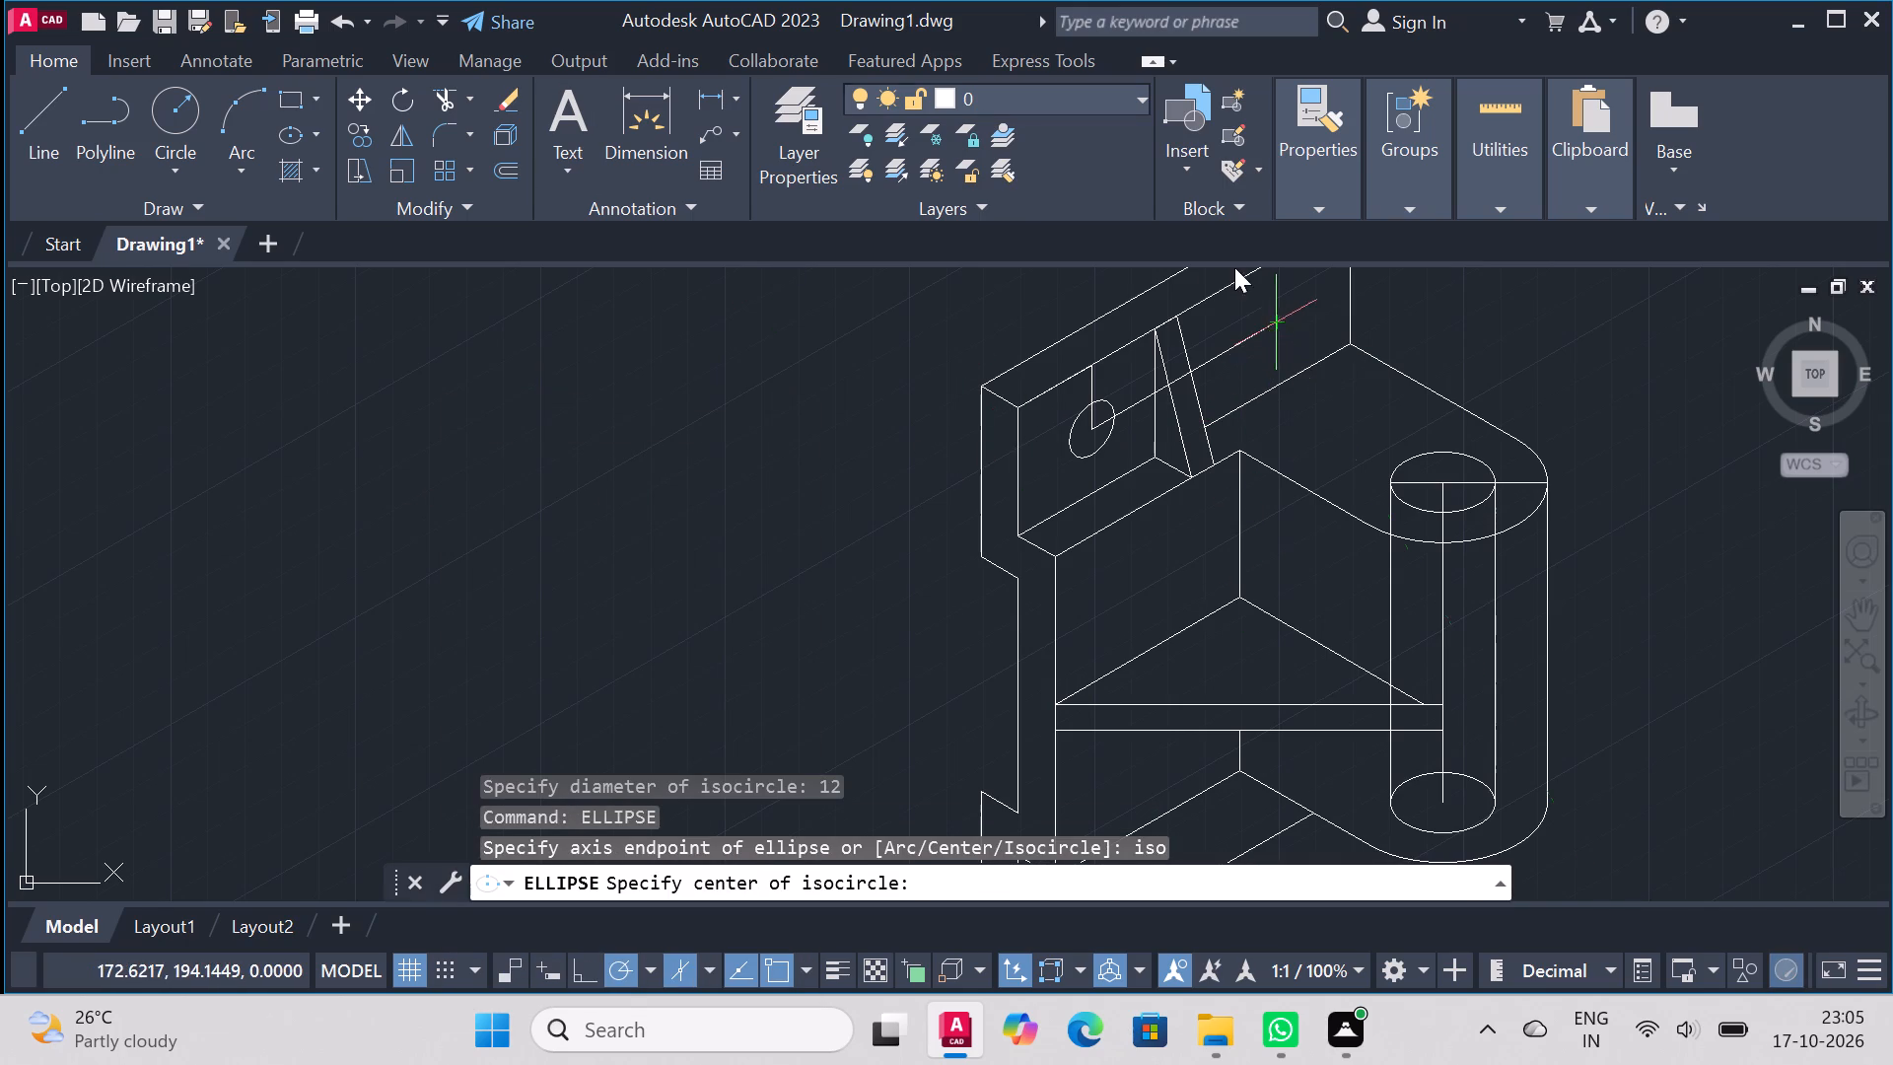
pyautogui.click(1279, 324)
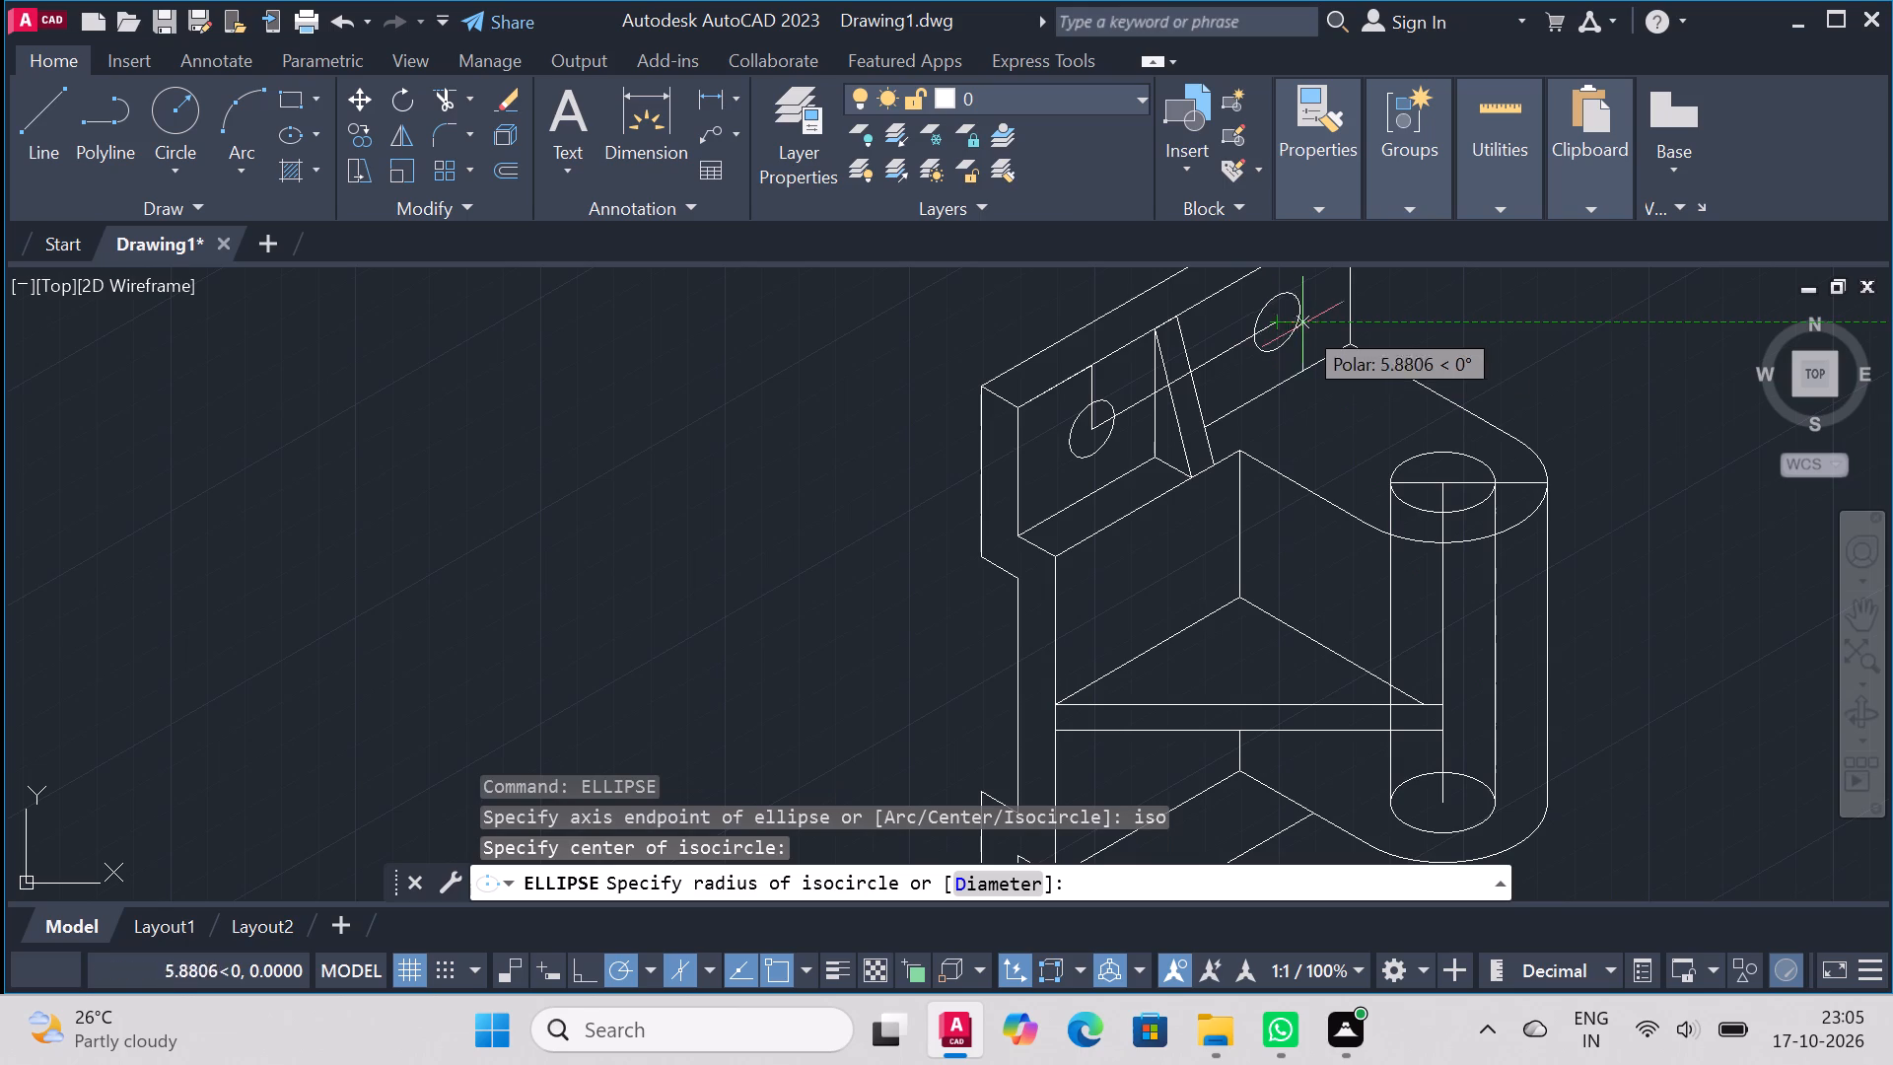
pyautogui.press('d')
pyautogui.press('Return')
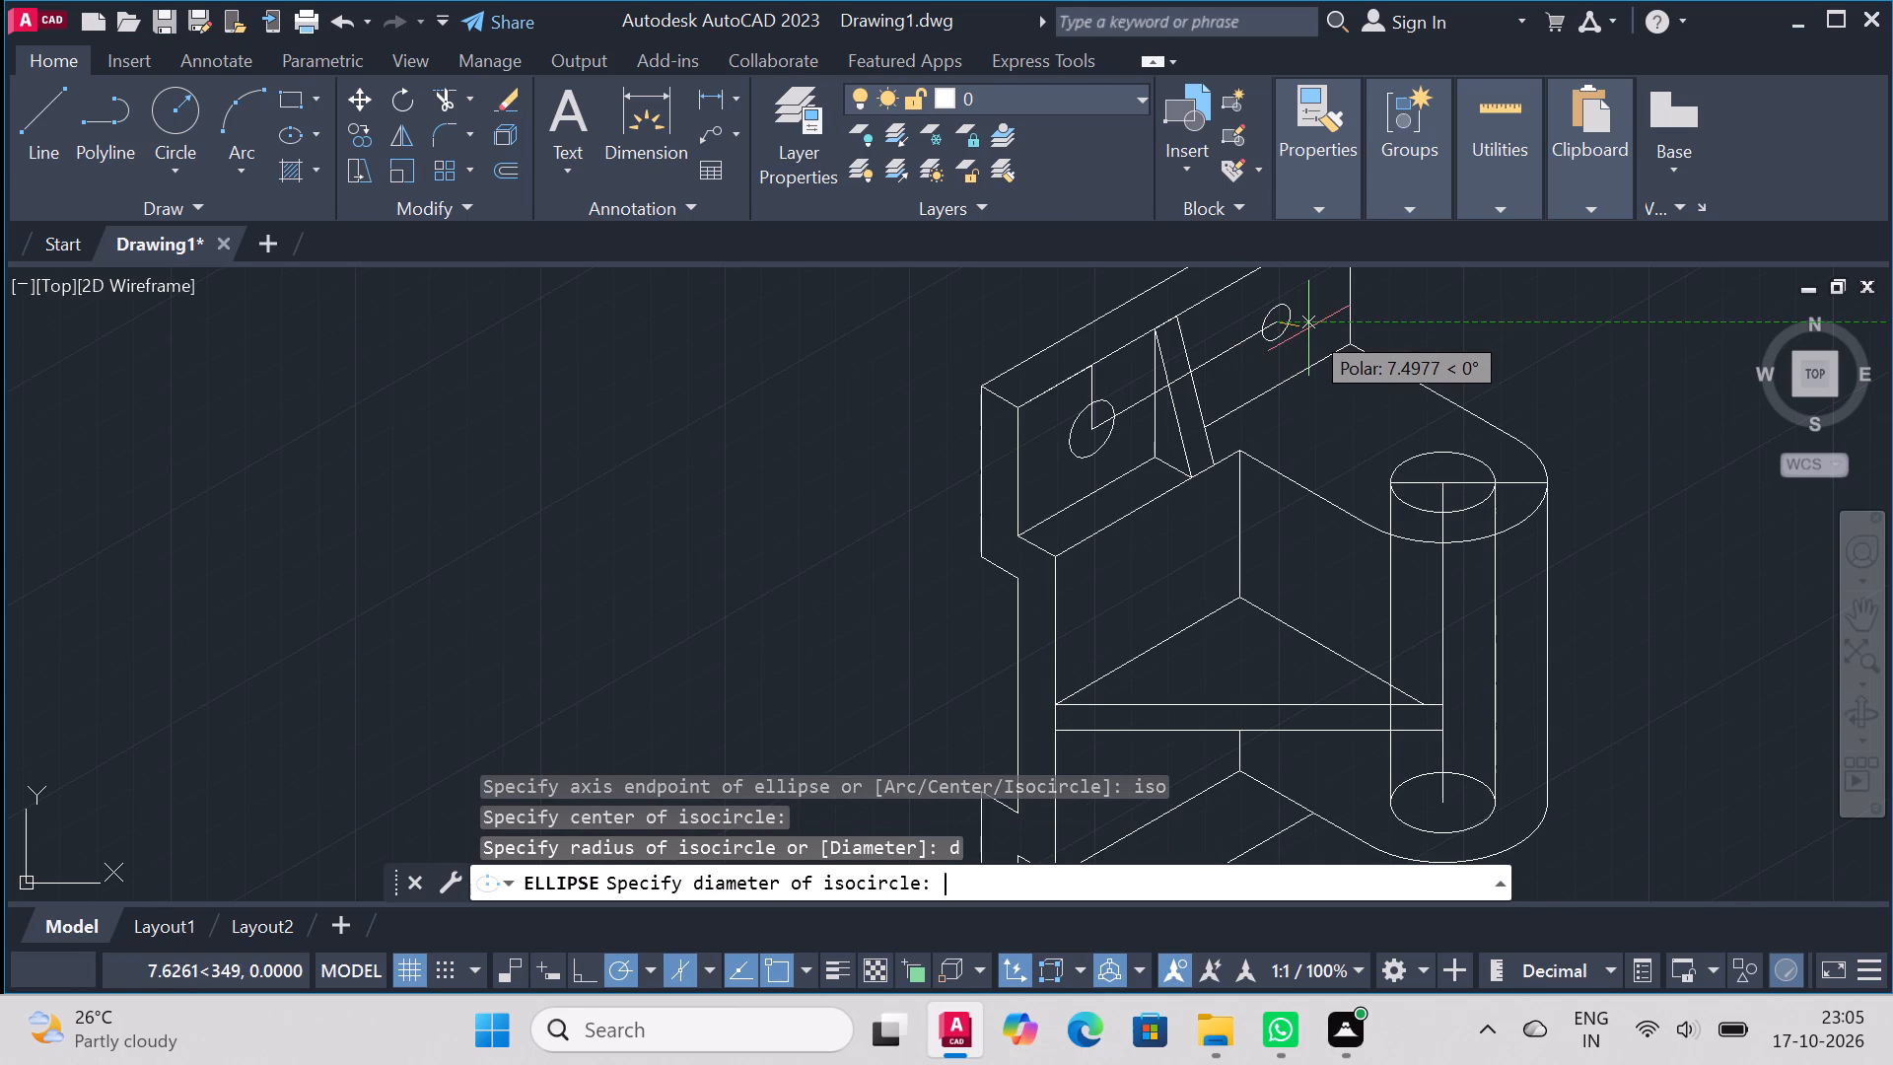
pyautogui.write('12')
pyautogui.press('Return')
# Trim away all of the vertical and 50-long construction lines inside, above and between the plate's two isocircles.
pyautogui.scroll(-2, 1442, 448)
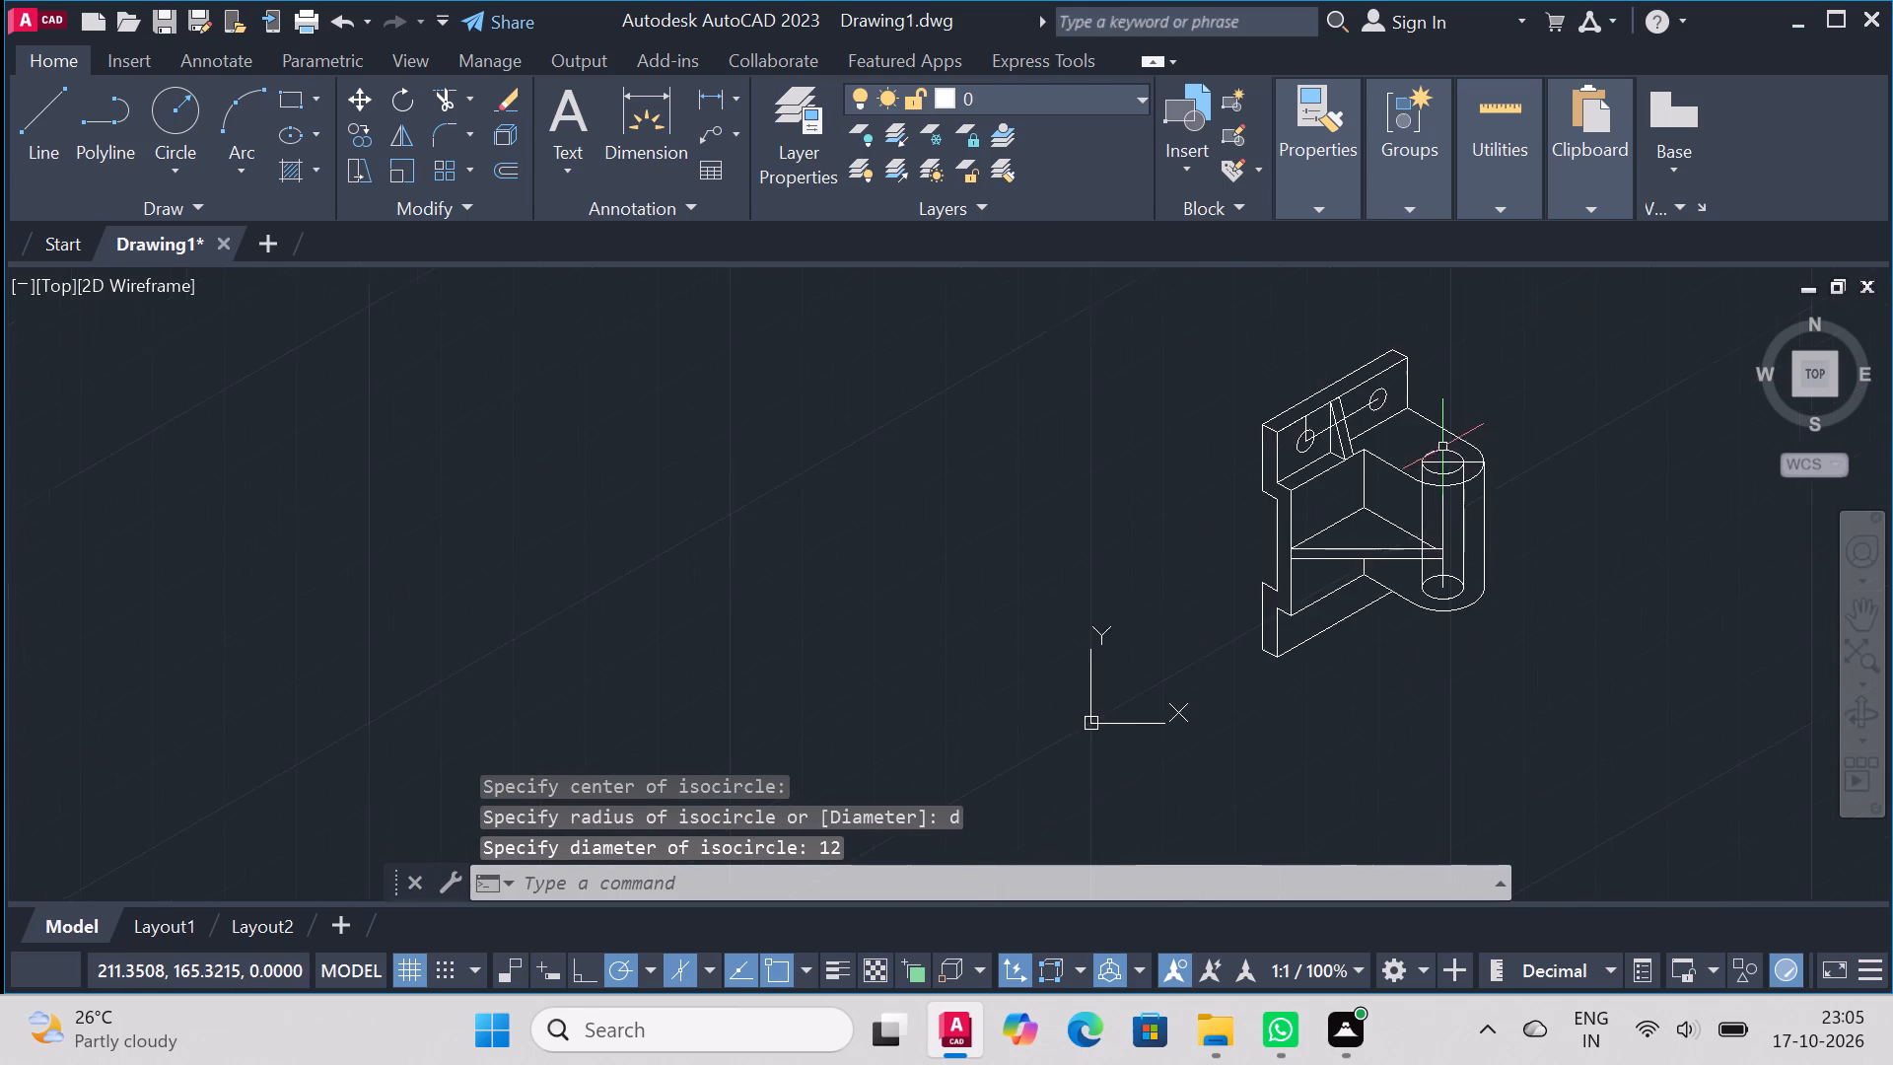
pyautogui.scroll(2, 1442, 447)
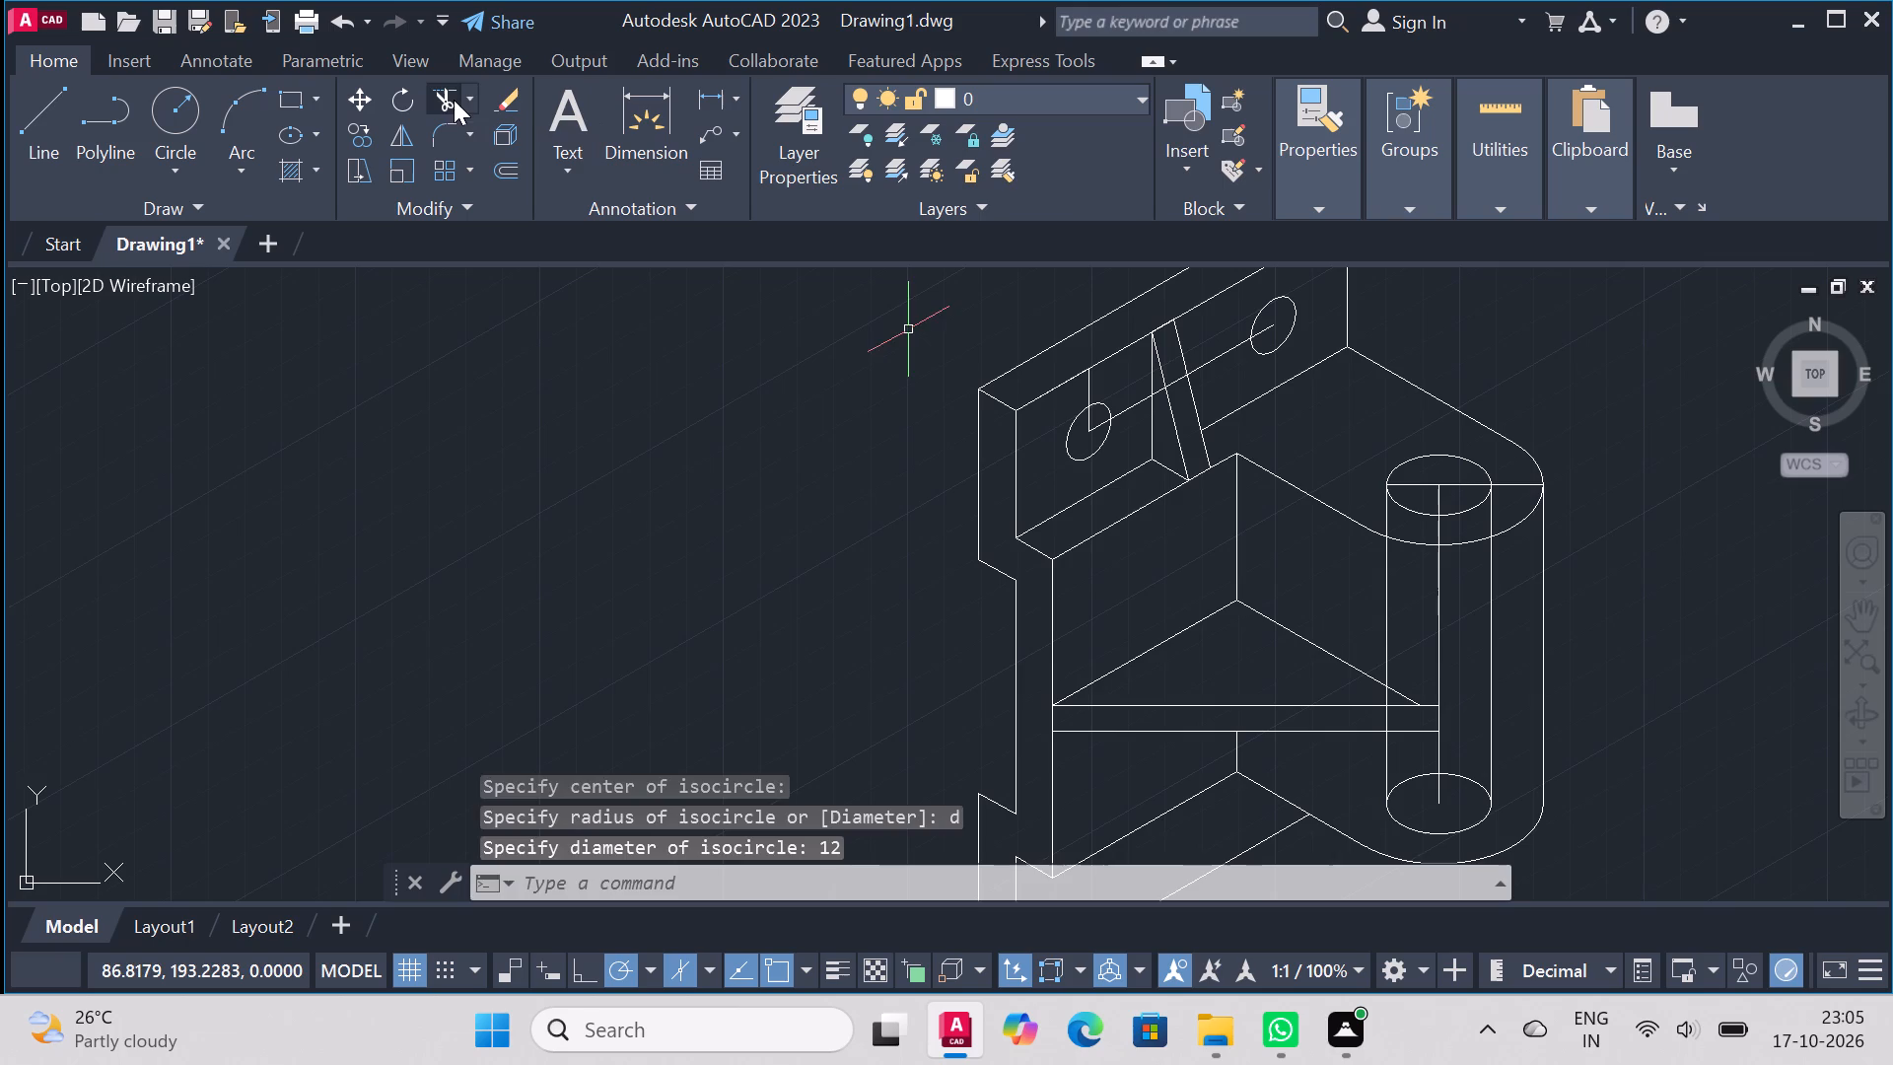
pyautogui.click(454, 100)
pyautogui.click(1126, 406)
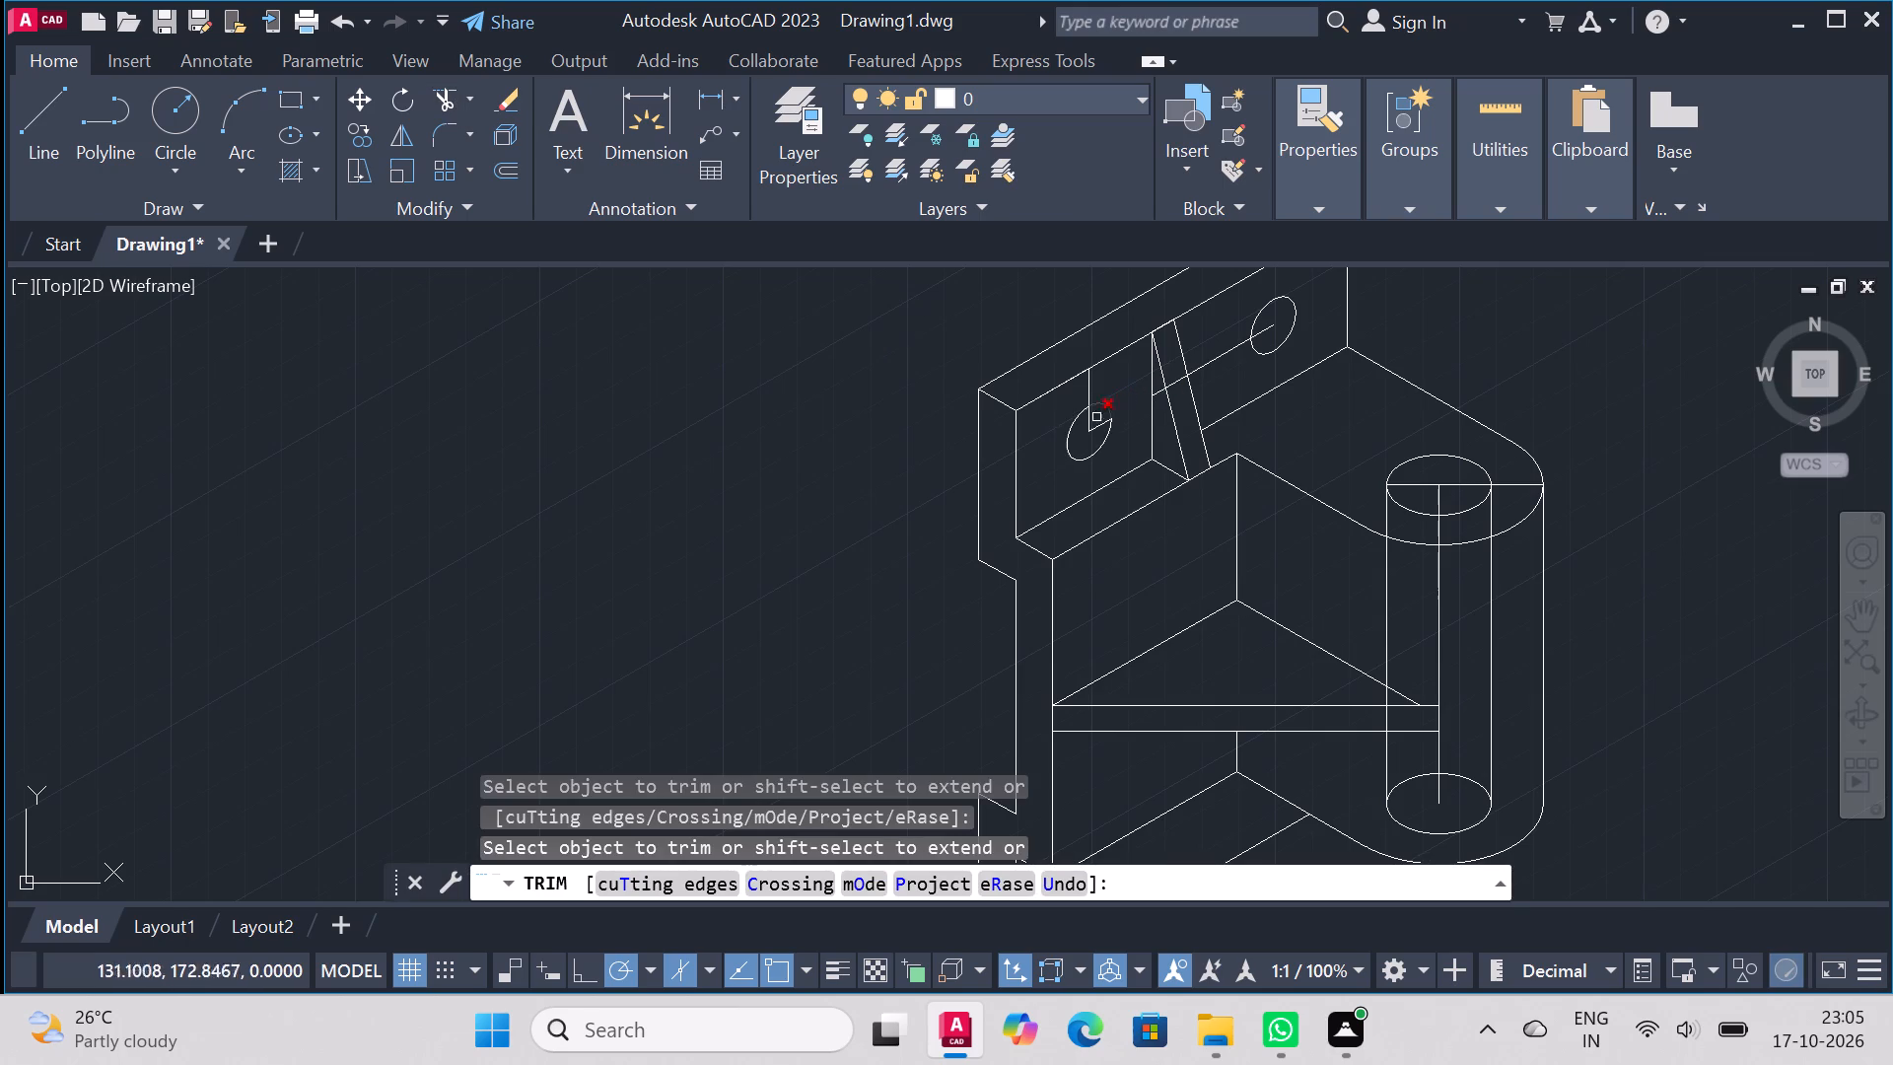
pyautogui.click(1091, 427)
pyautogui.click(1090, 420)
pyautogui.click(1090, 391)
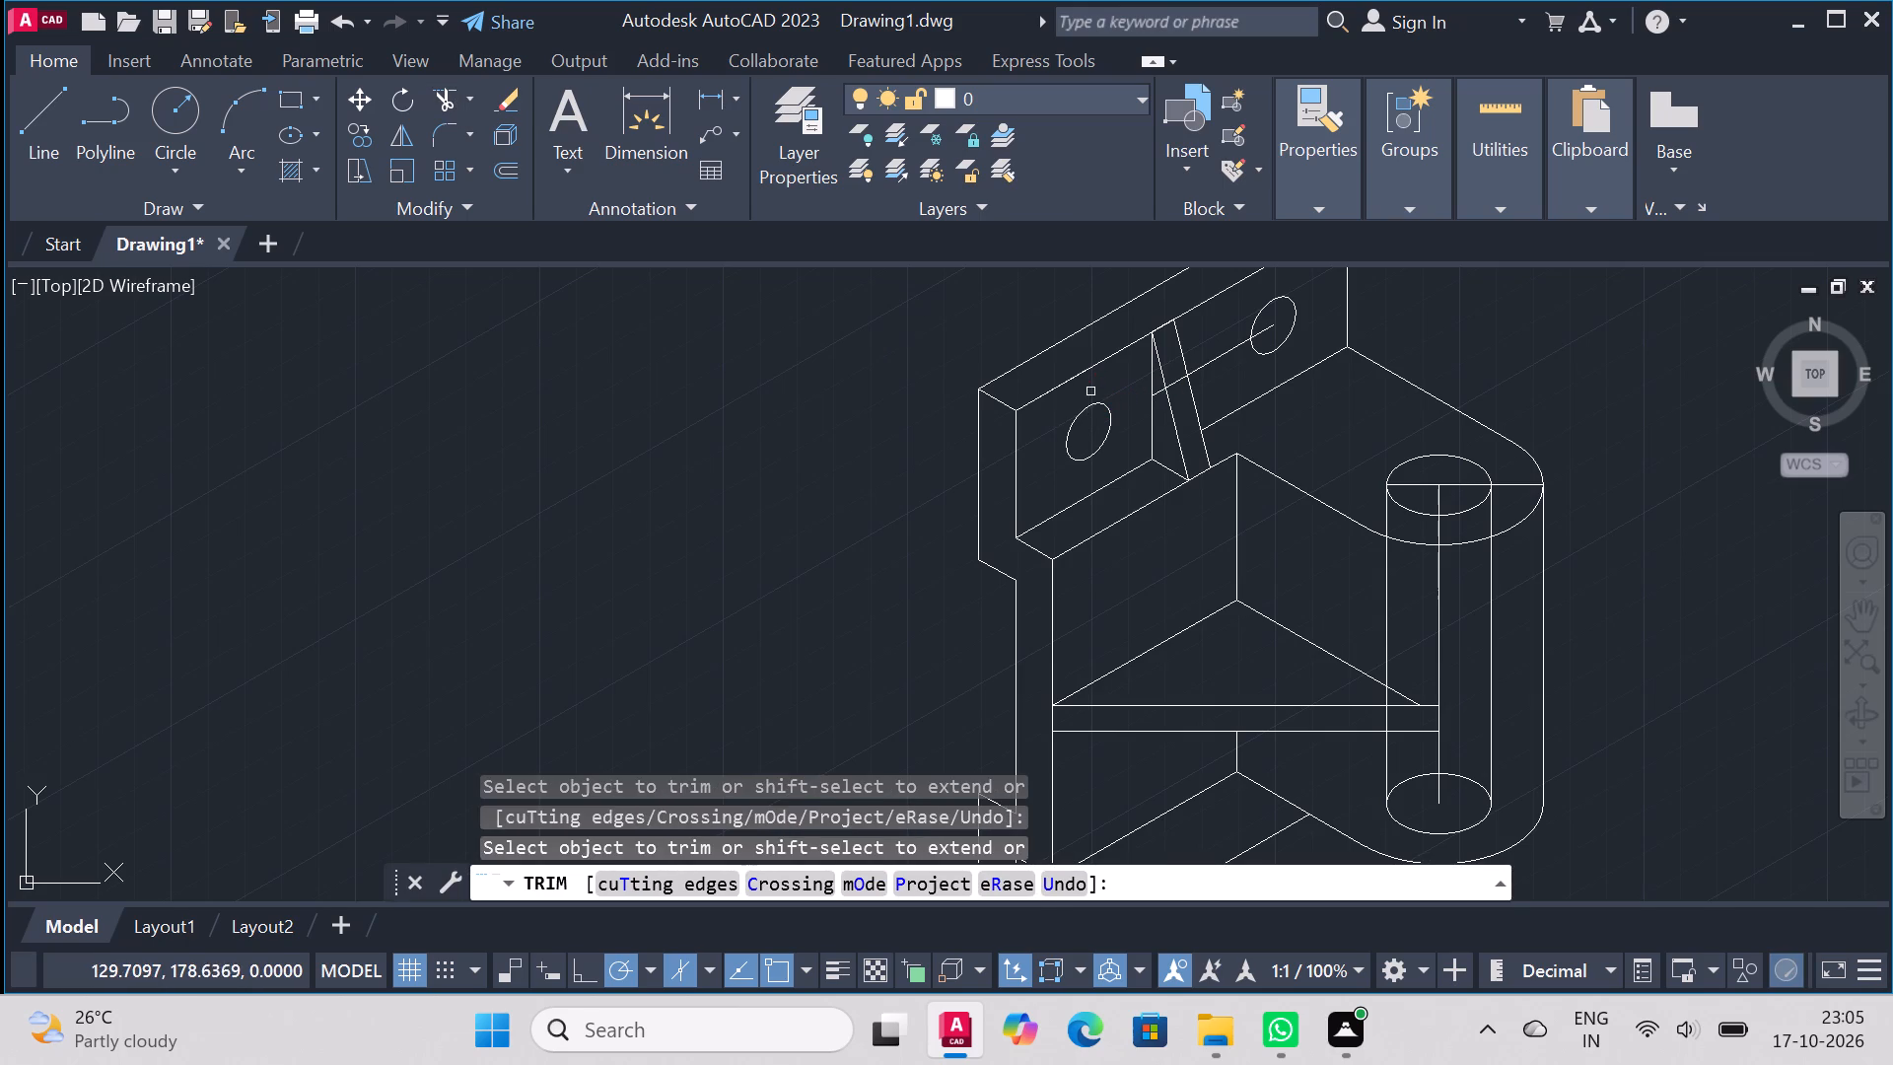
pyautogui.click(1162, 392)
pyautogui.click(1172, 384)
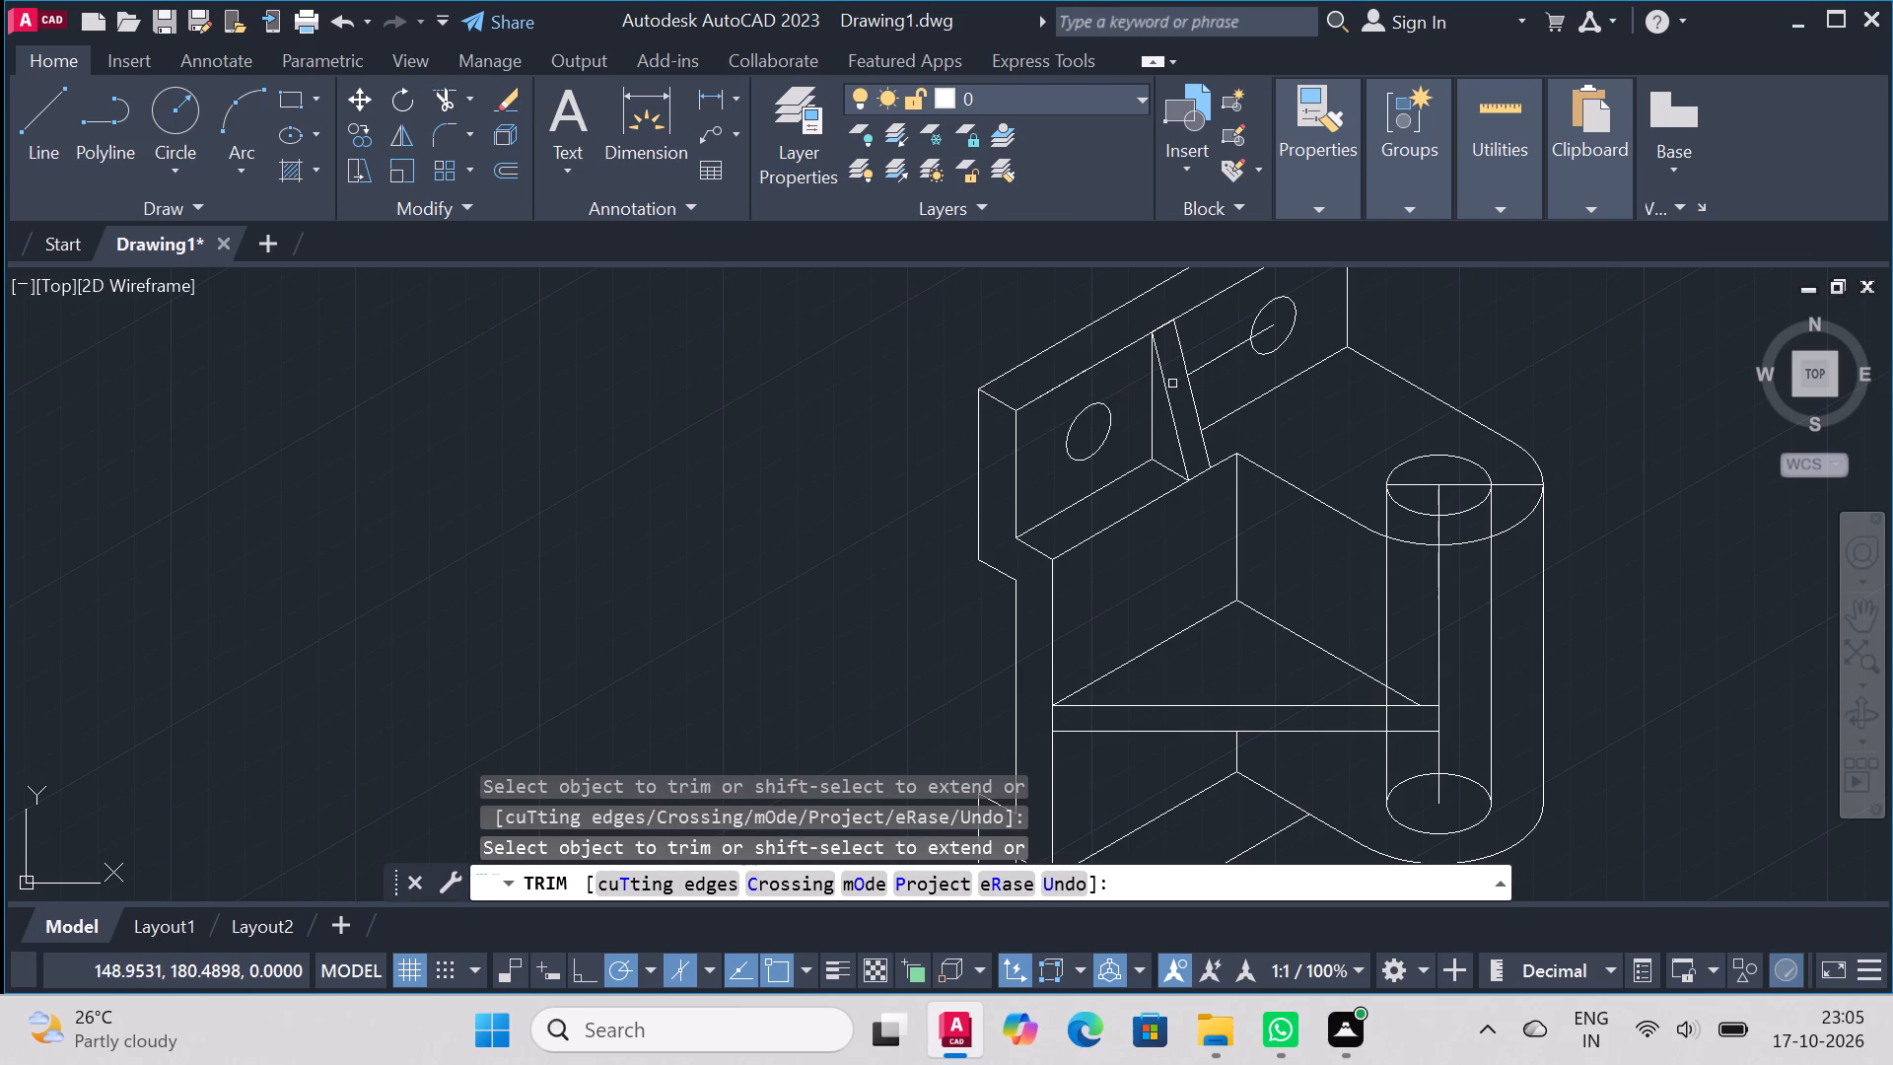
pyautogui.click(1207, 365)
pyautogui.click(1261, 334)
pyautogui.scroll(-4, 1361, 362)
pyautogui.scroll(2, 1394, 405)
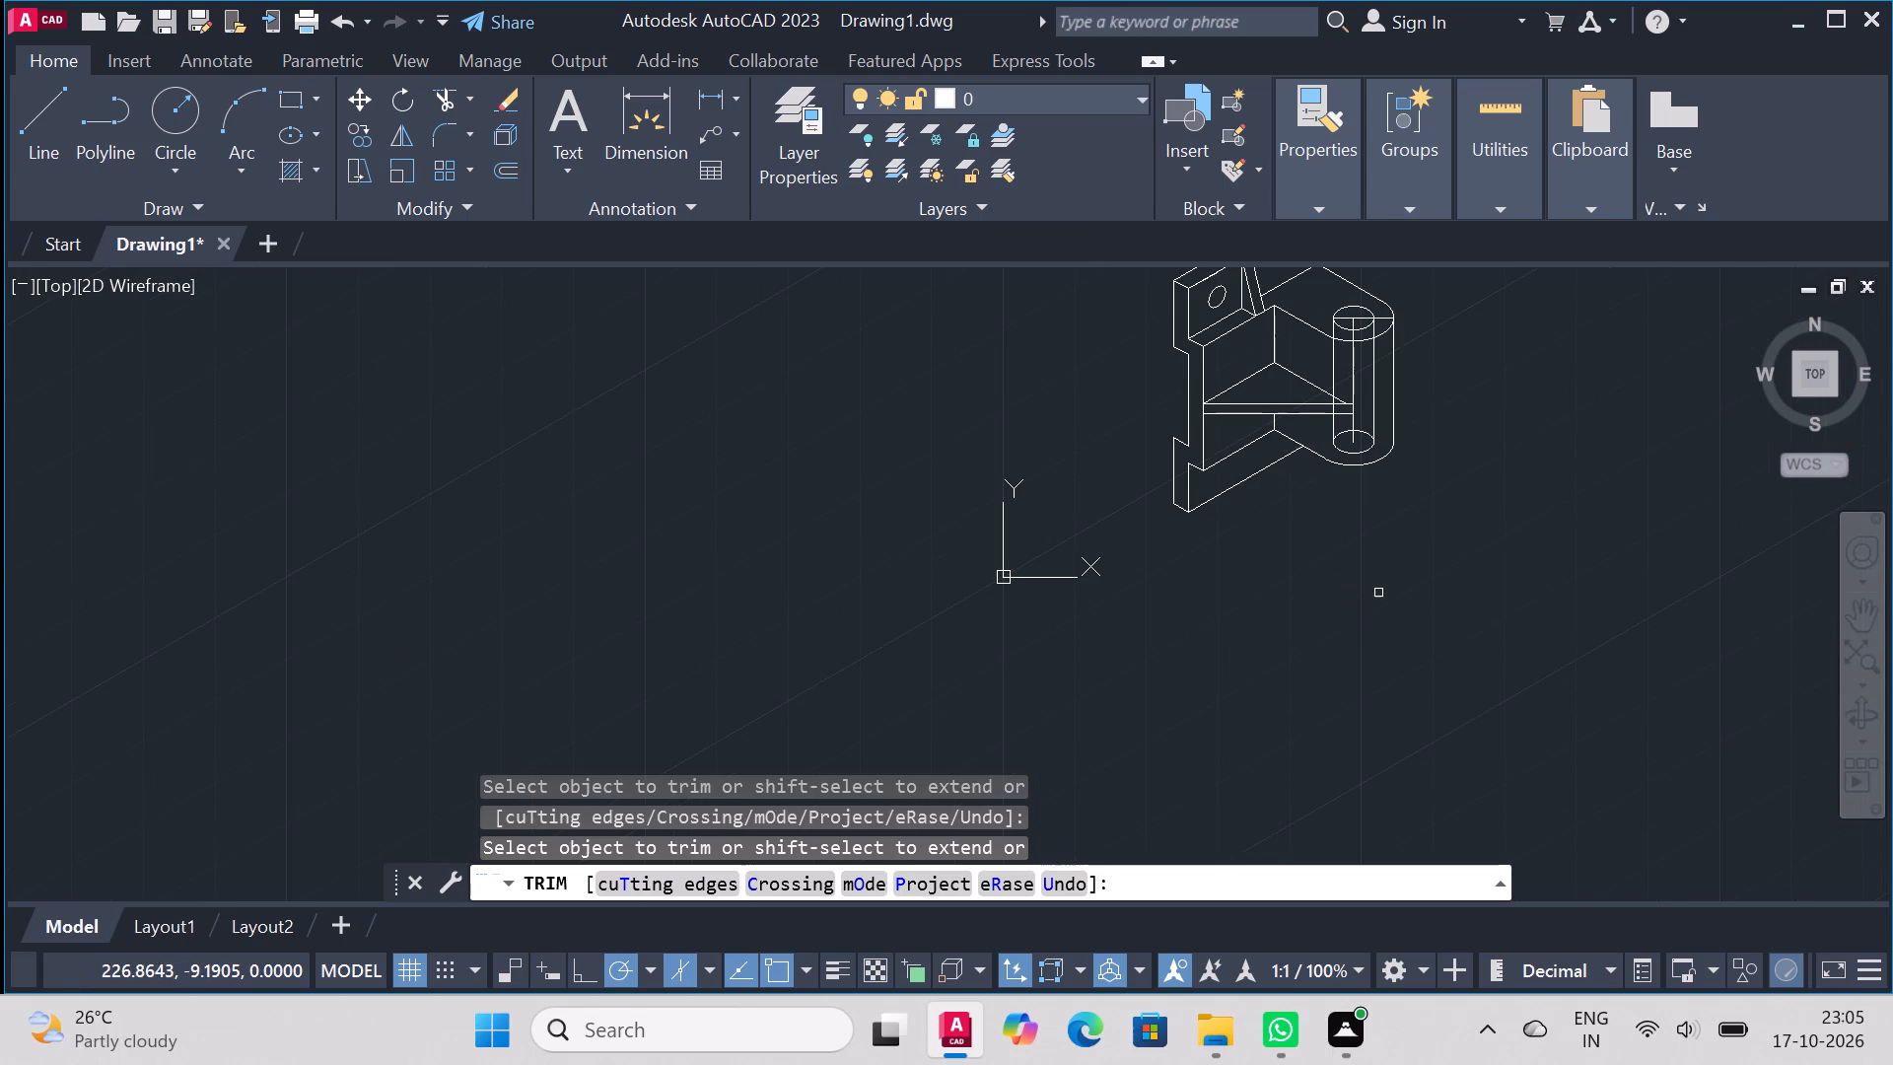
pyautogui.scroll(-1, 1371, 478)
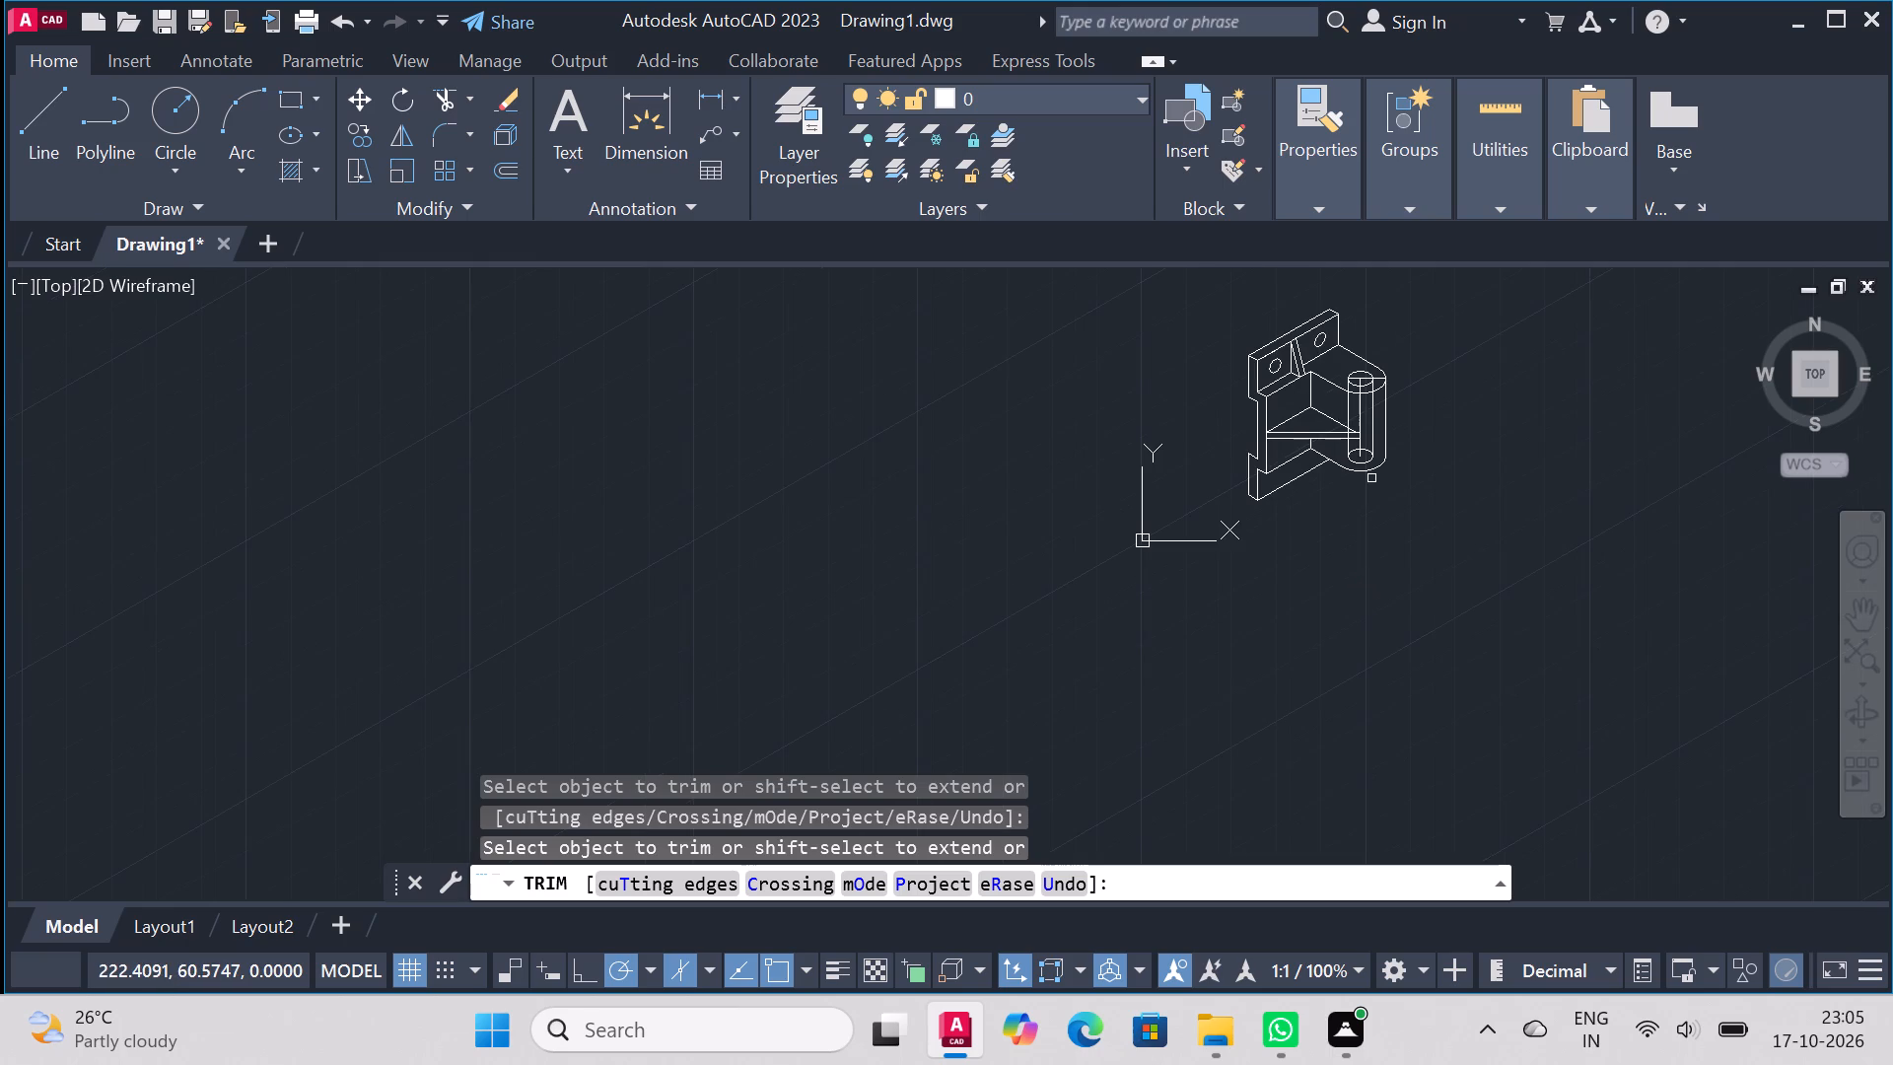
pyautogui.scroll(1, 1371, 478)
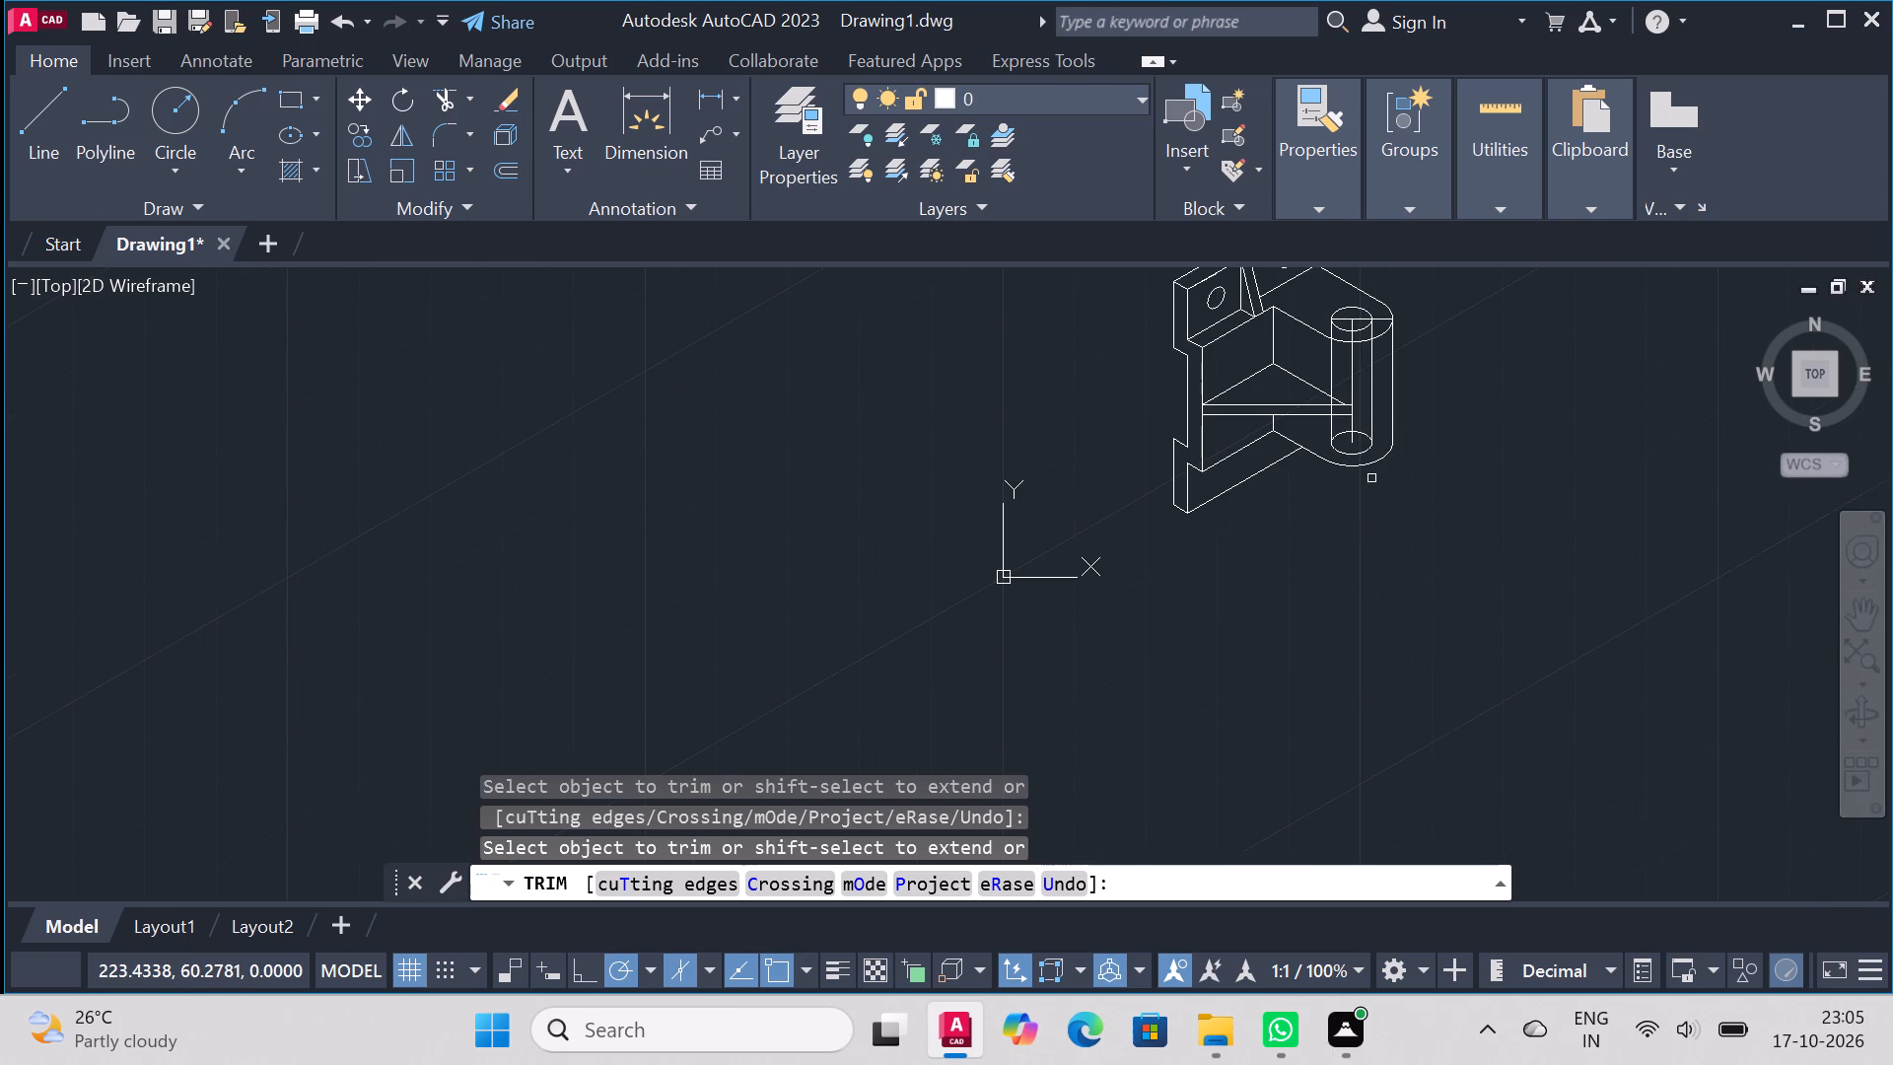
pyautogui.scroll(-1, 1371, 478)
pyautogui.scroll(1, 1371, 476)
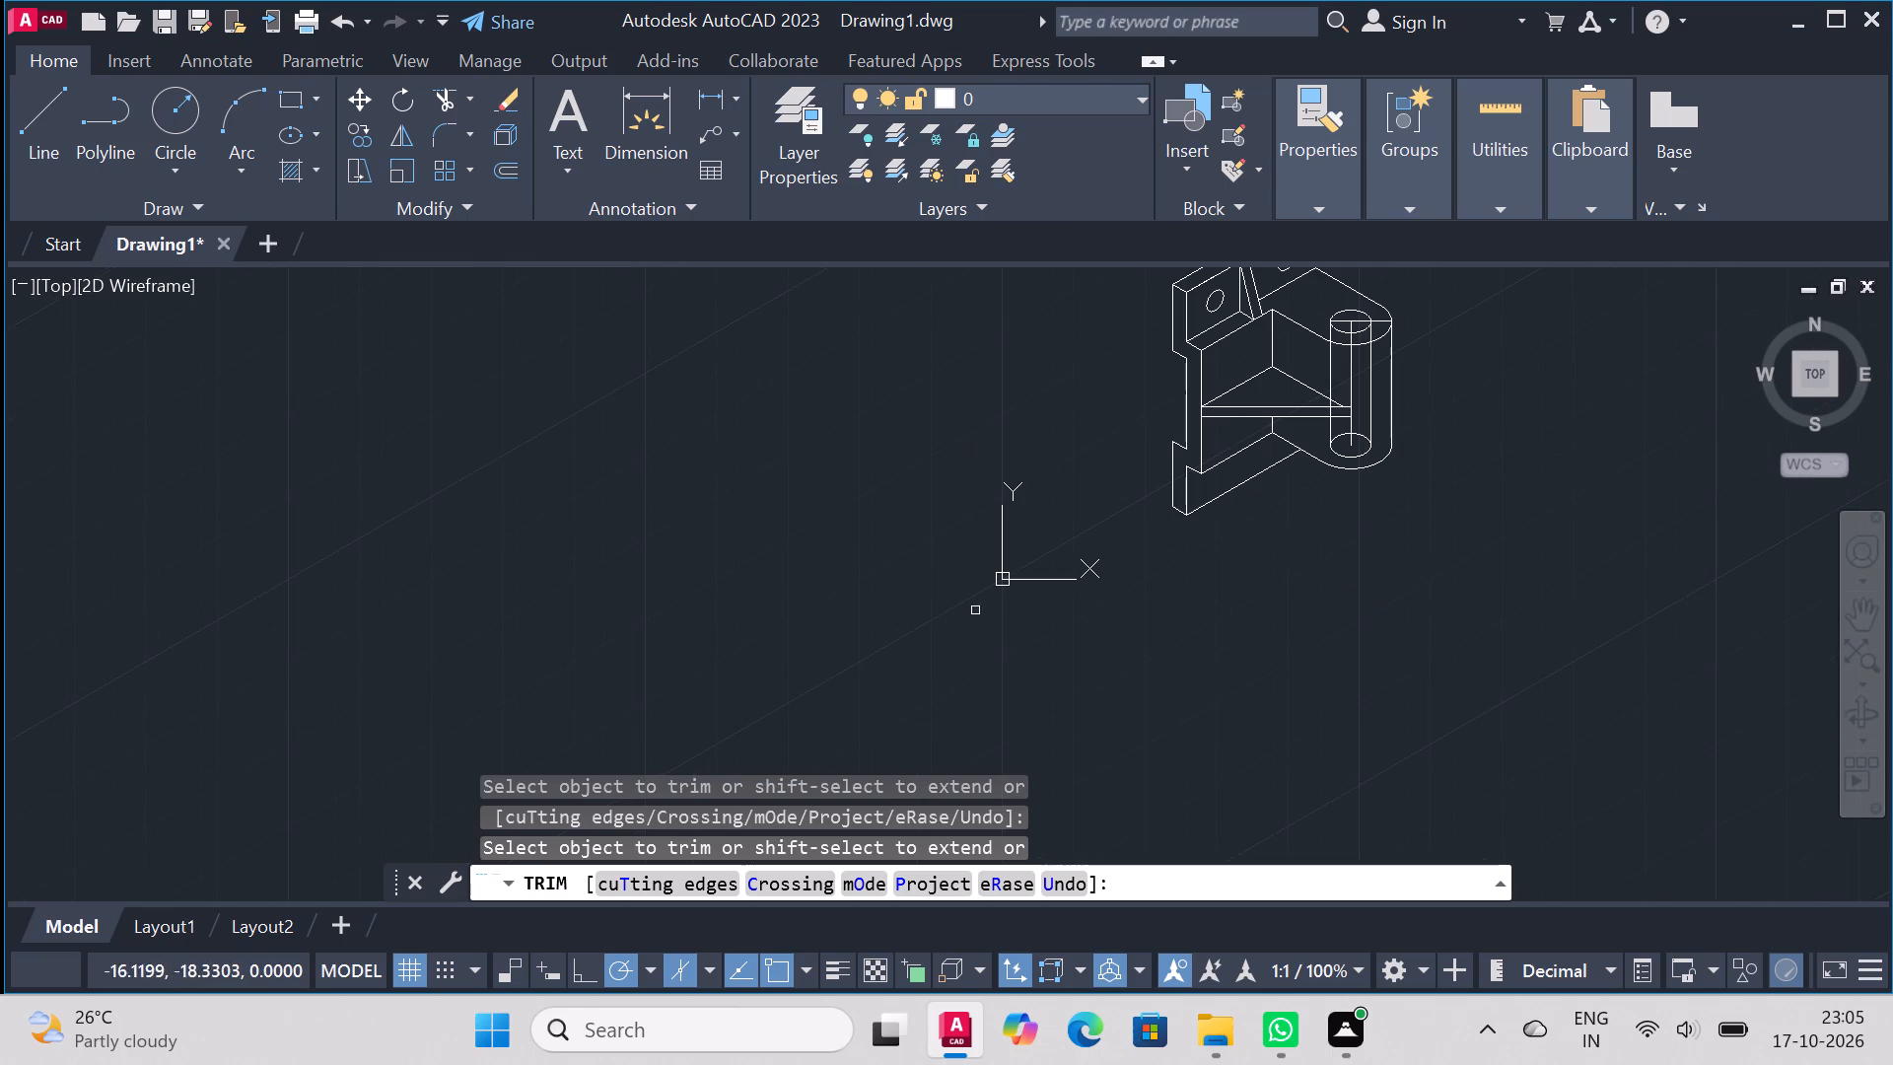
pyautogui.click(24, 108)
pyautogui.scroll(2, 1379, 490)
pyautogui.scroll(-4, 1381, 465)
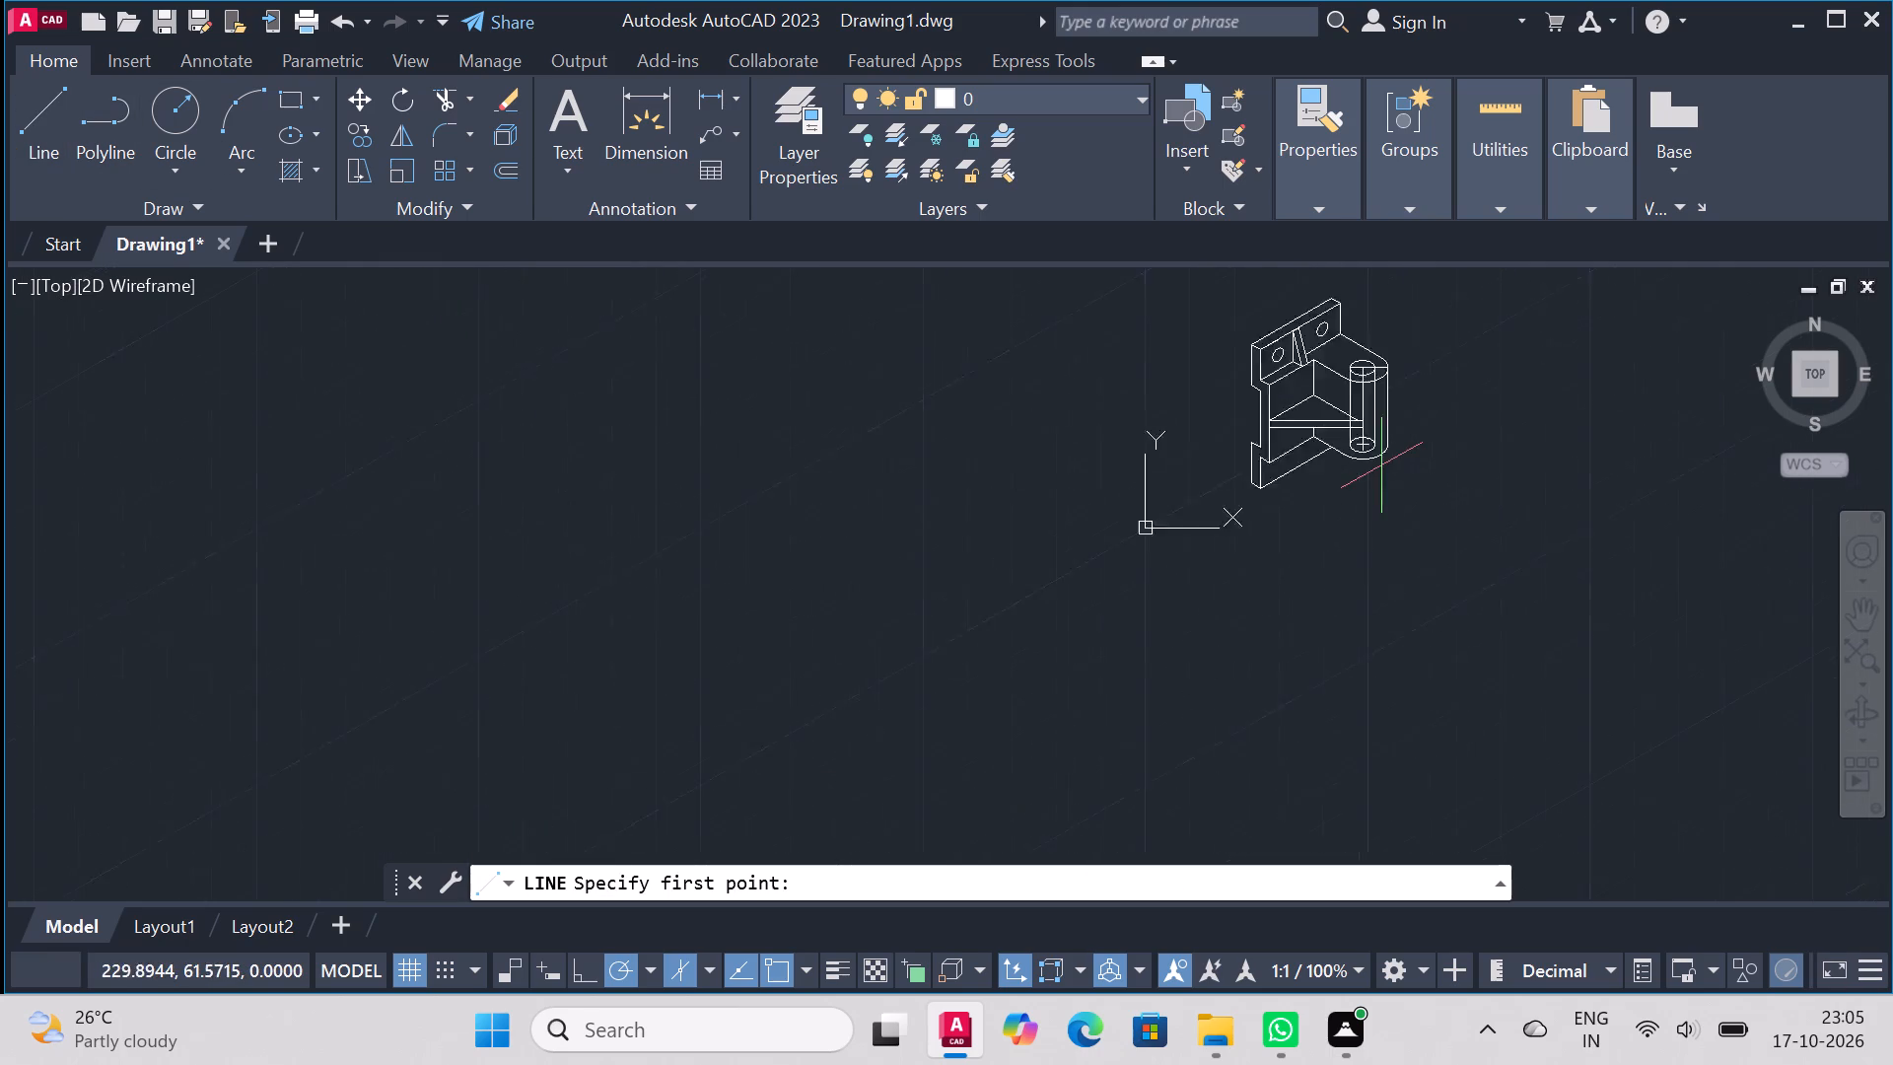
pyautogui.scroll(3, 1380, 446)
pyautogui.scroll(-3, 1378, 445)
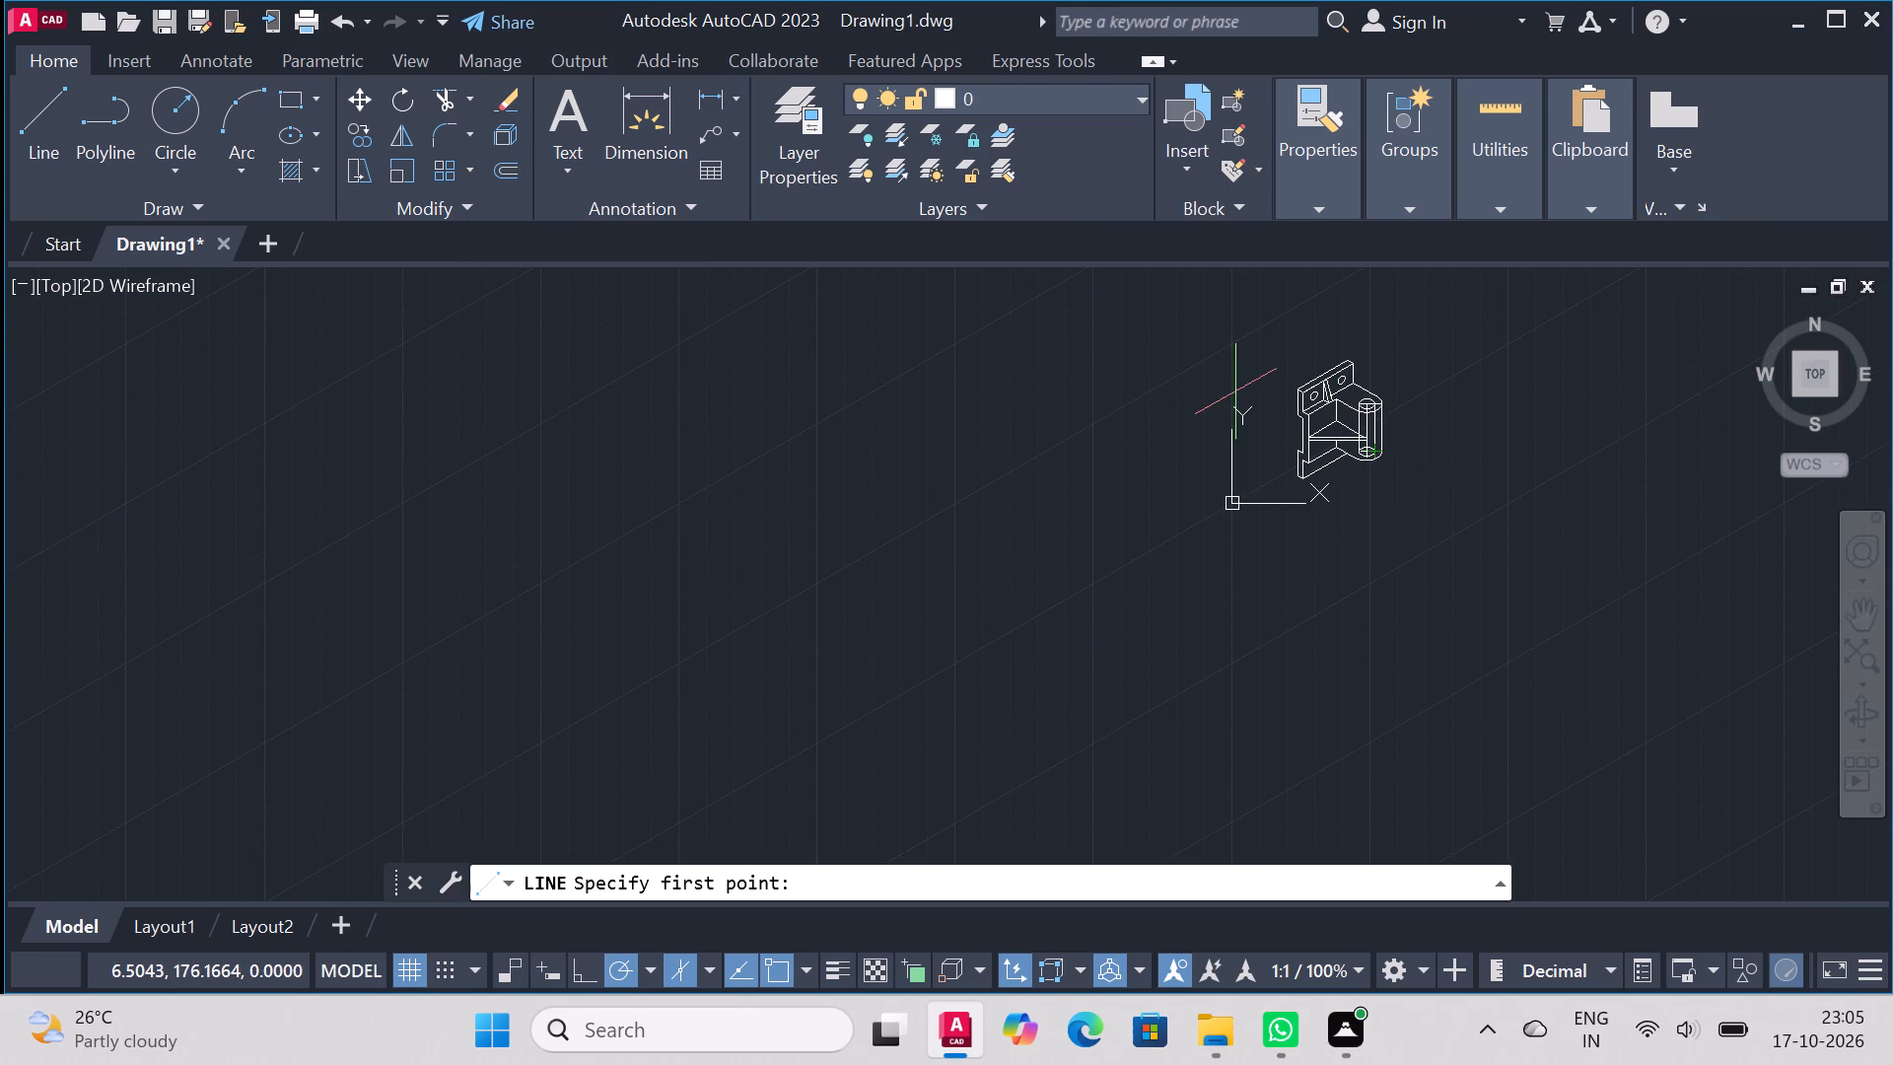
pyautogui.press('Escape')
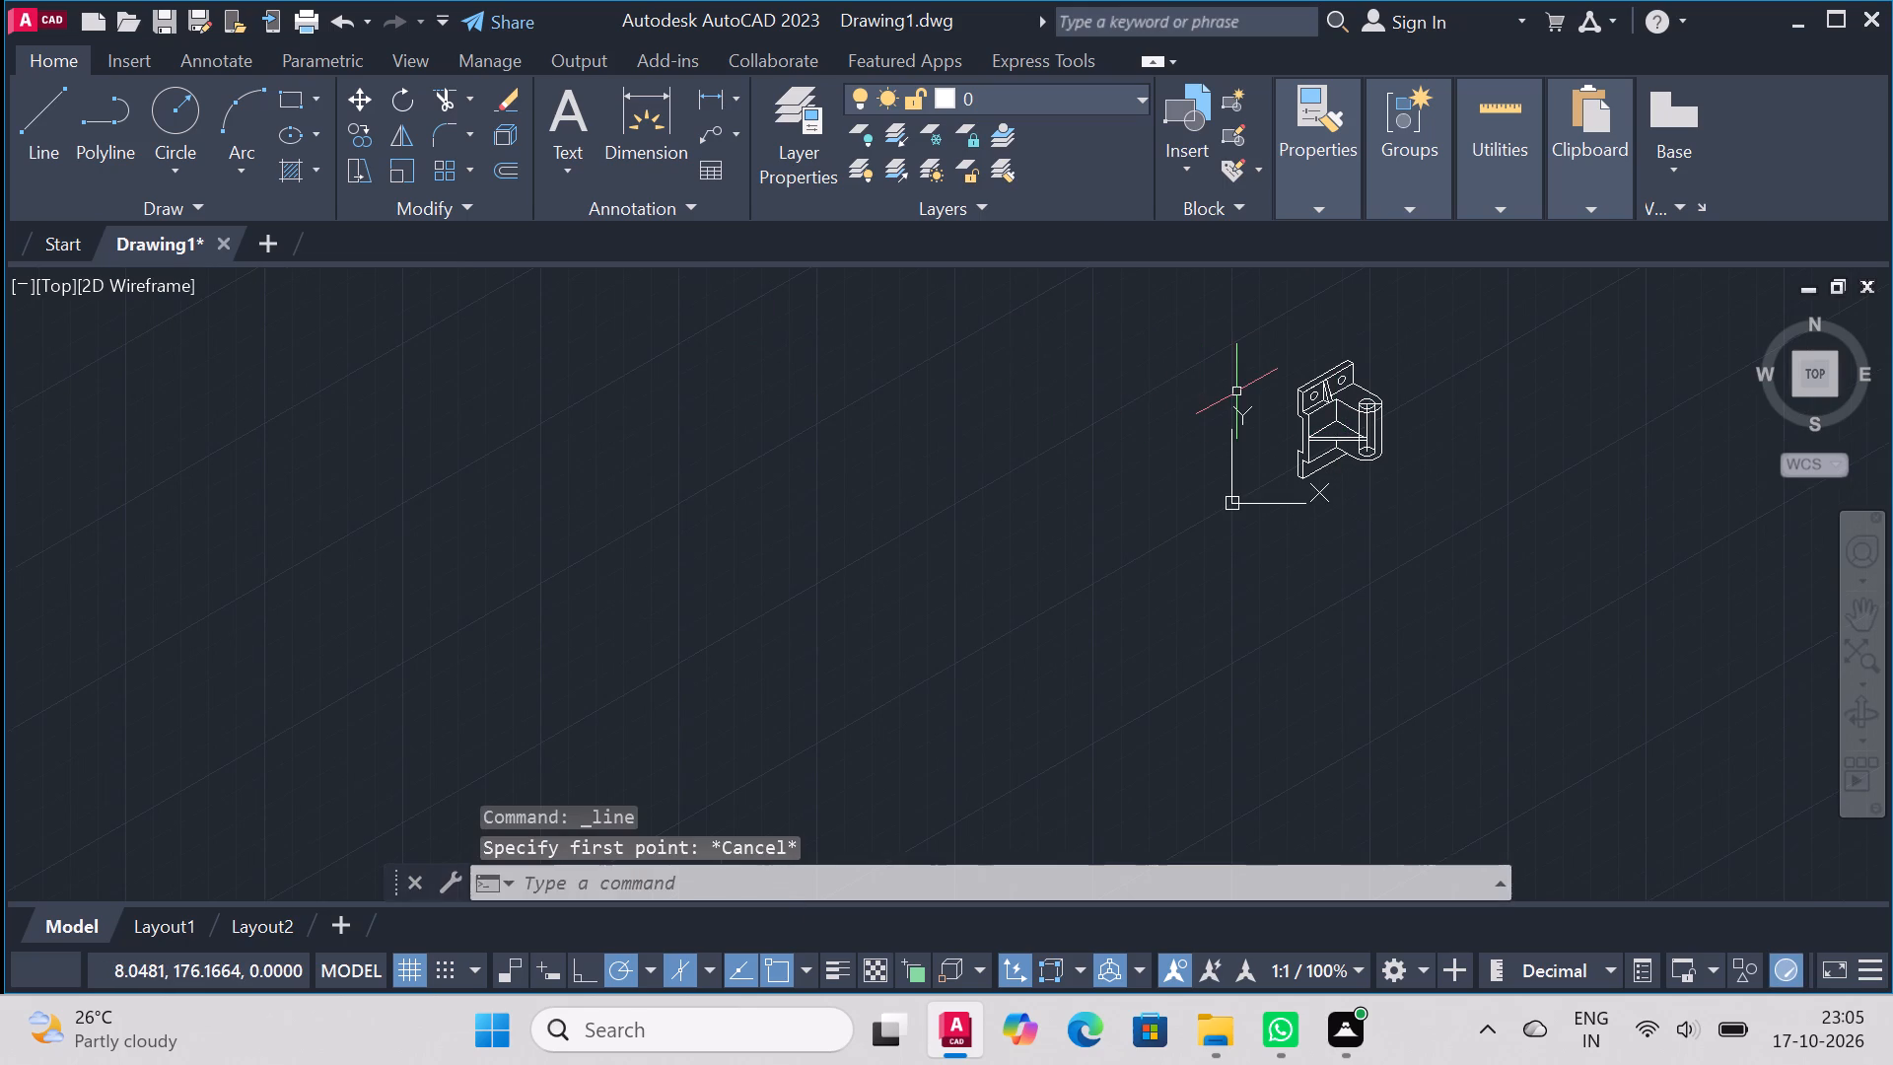
# Draw a vertical line about 75 long from the rib's lower front corner down to the body's lower inner edge.
pyautogui.press('z')
pyautogui.press('Return')
pyautogui.press('a')
pyautogui.press('Return')
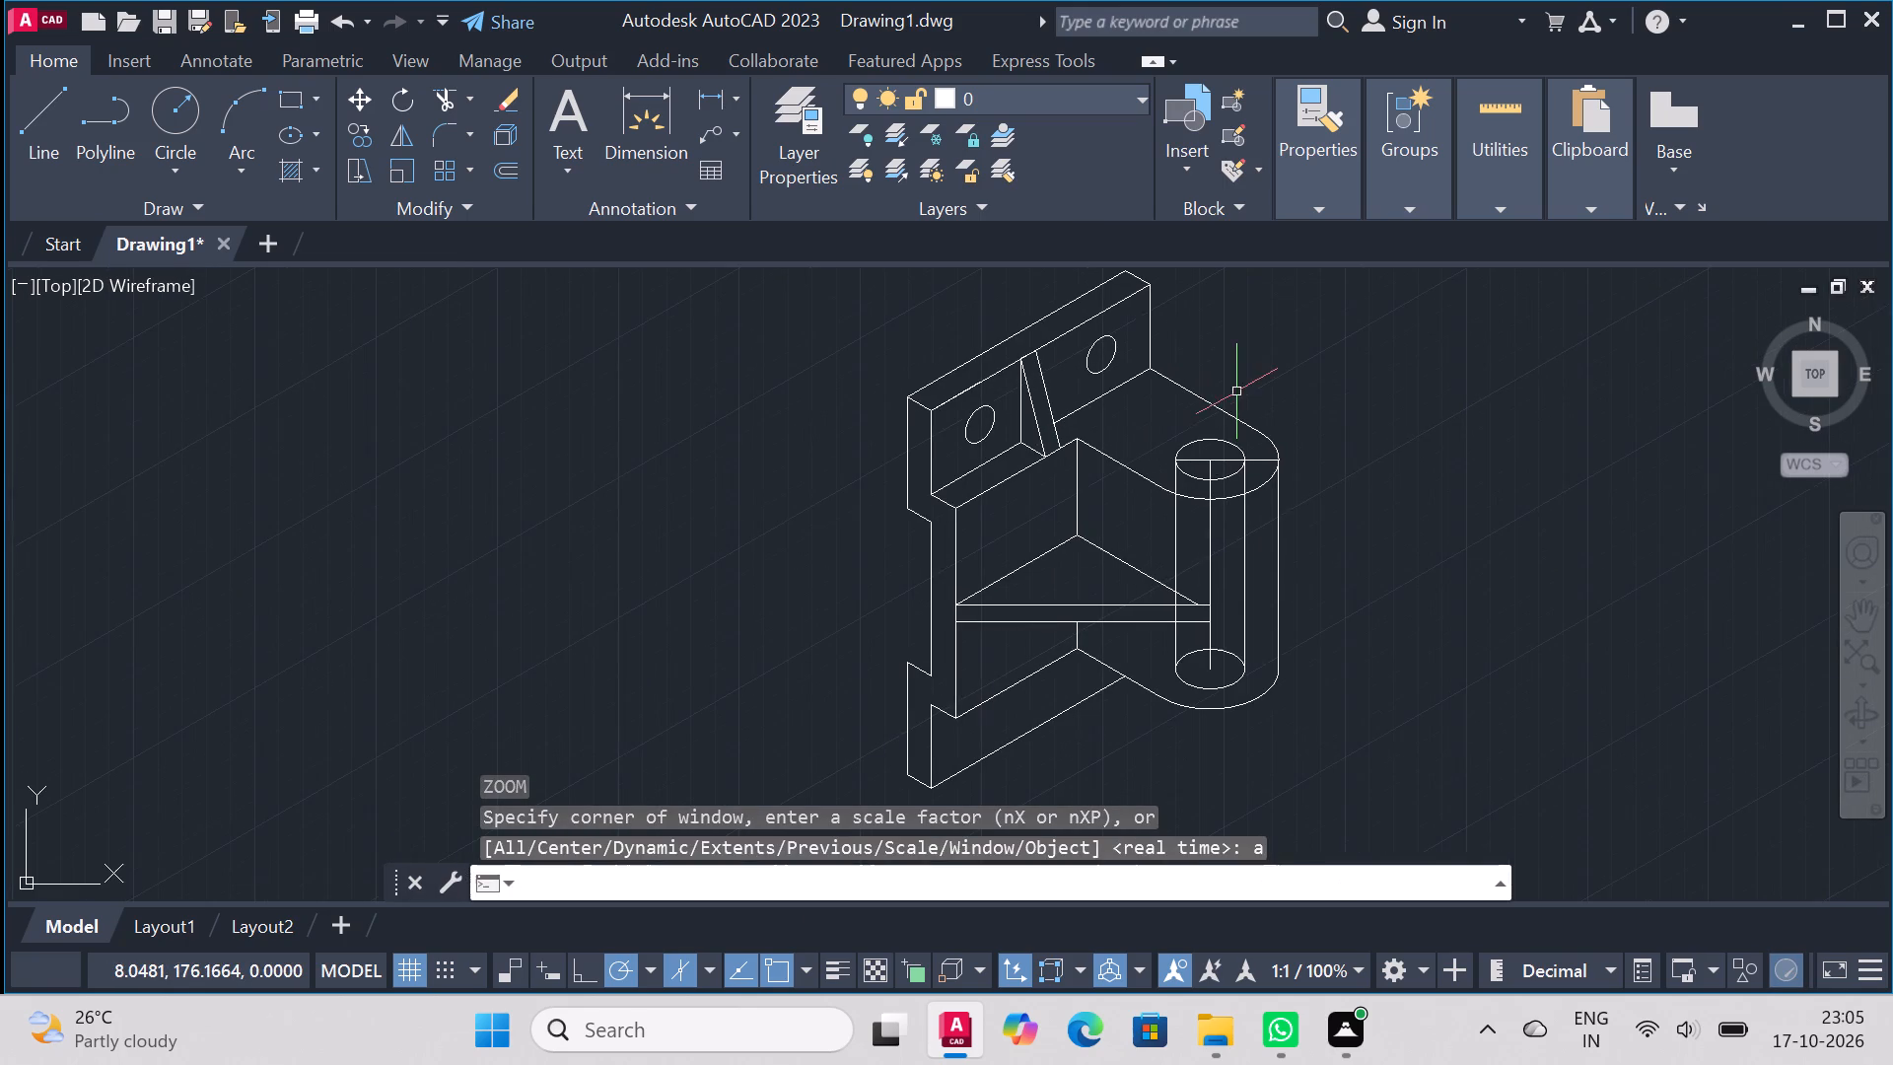
pyautogui.click(26, 112)
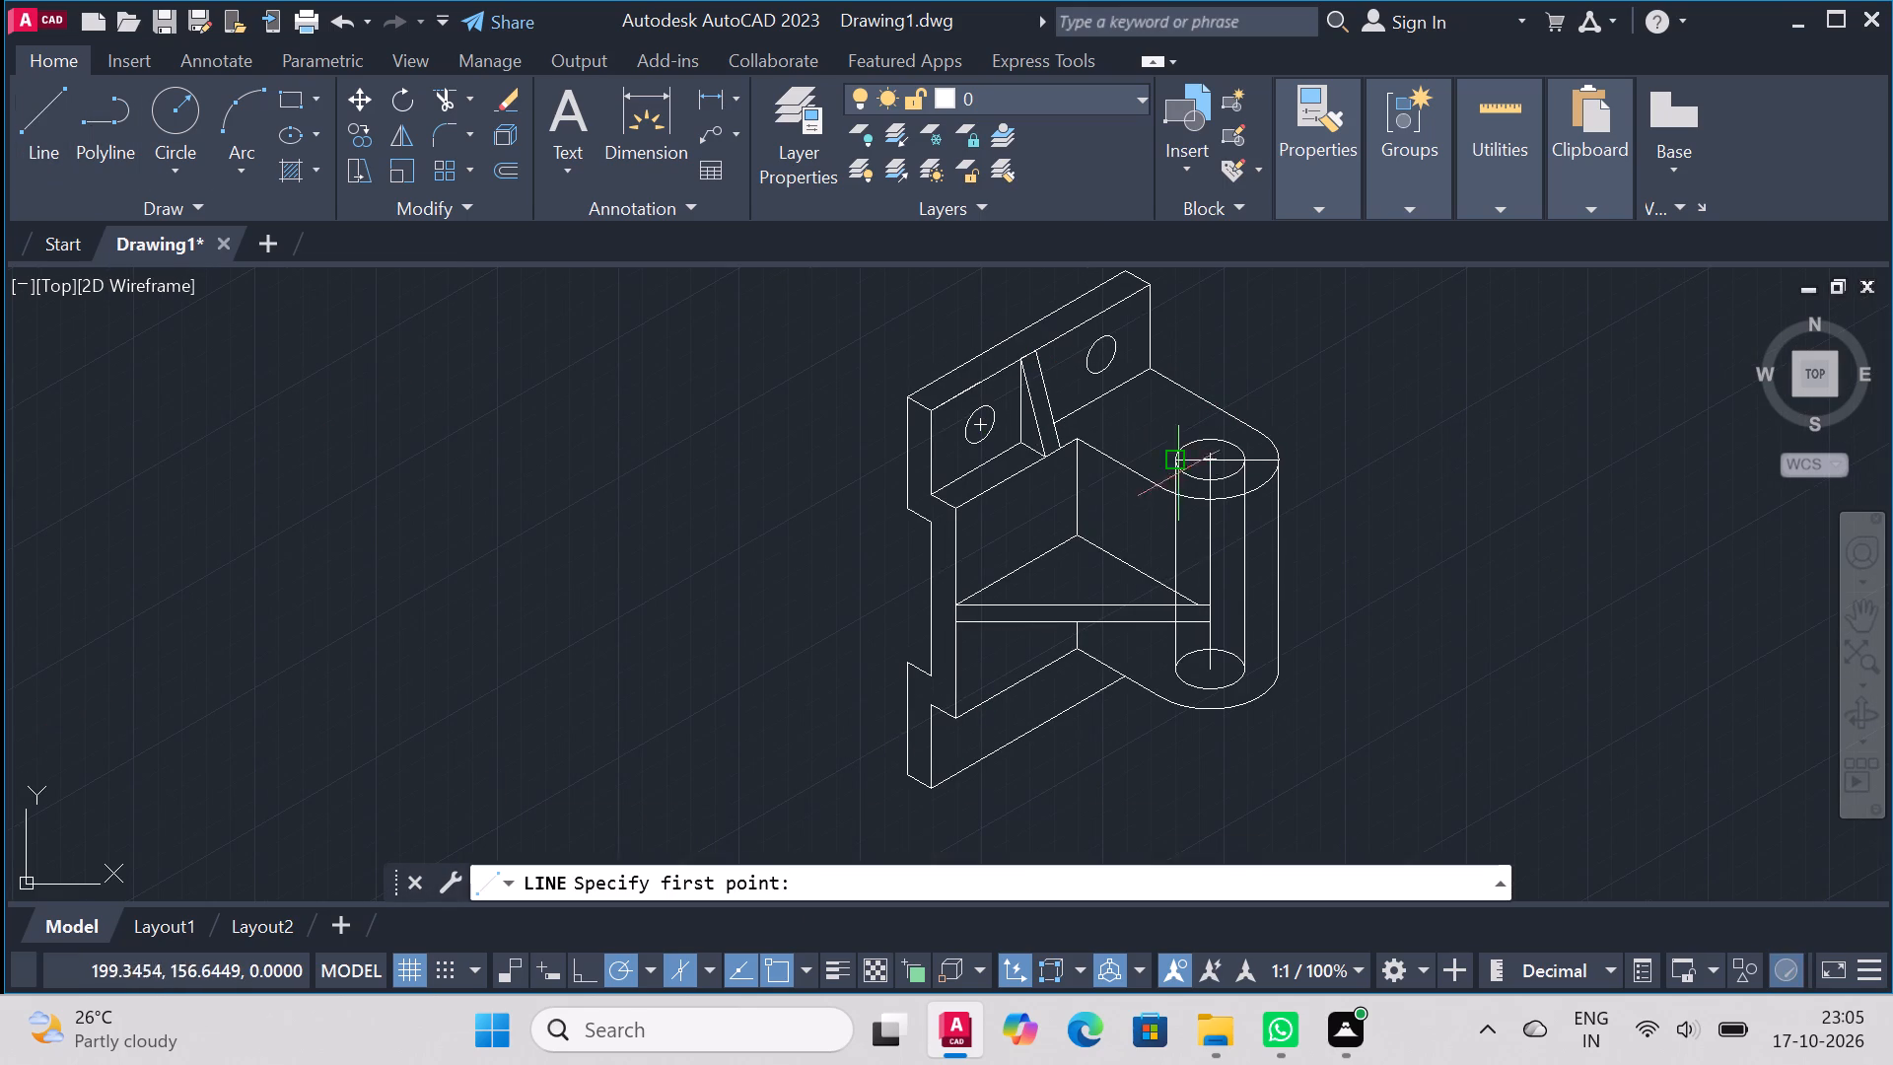
pyautogui.click(1044, 453)
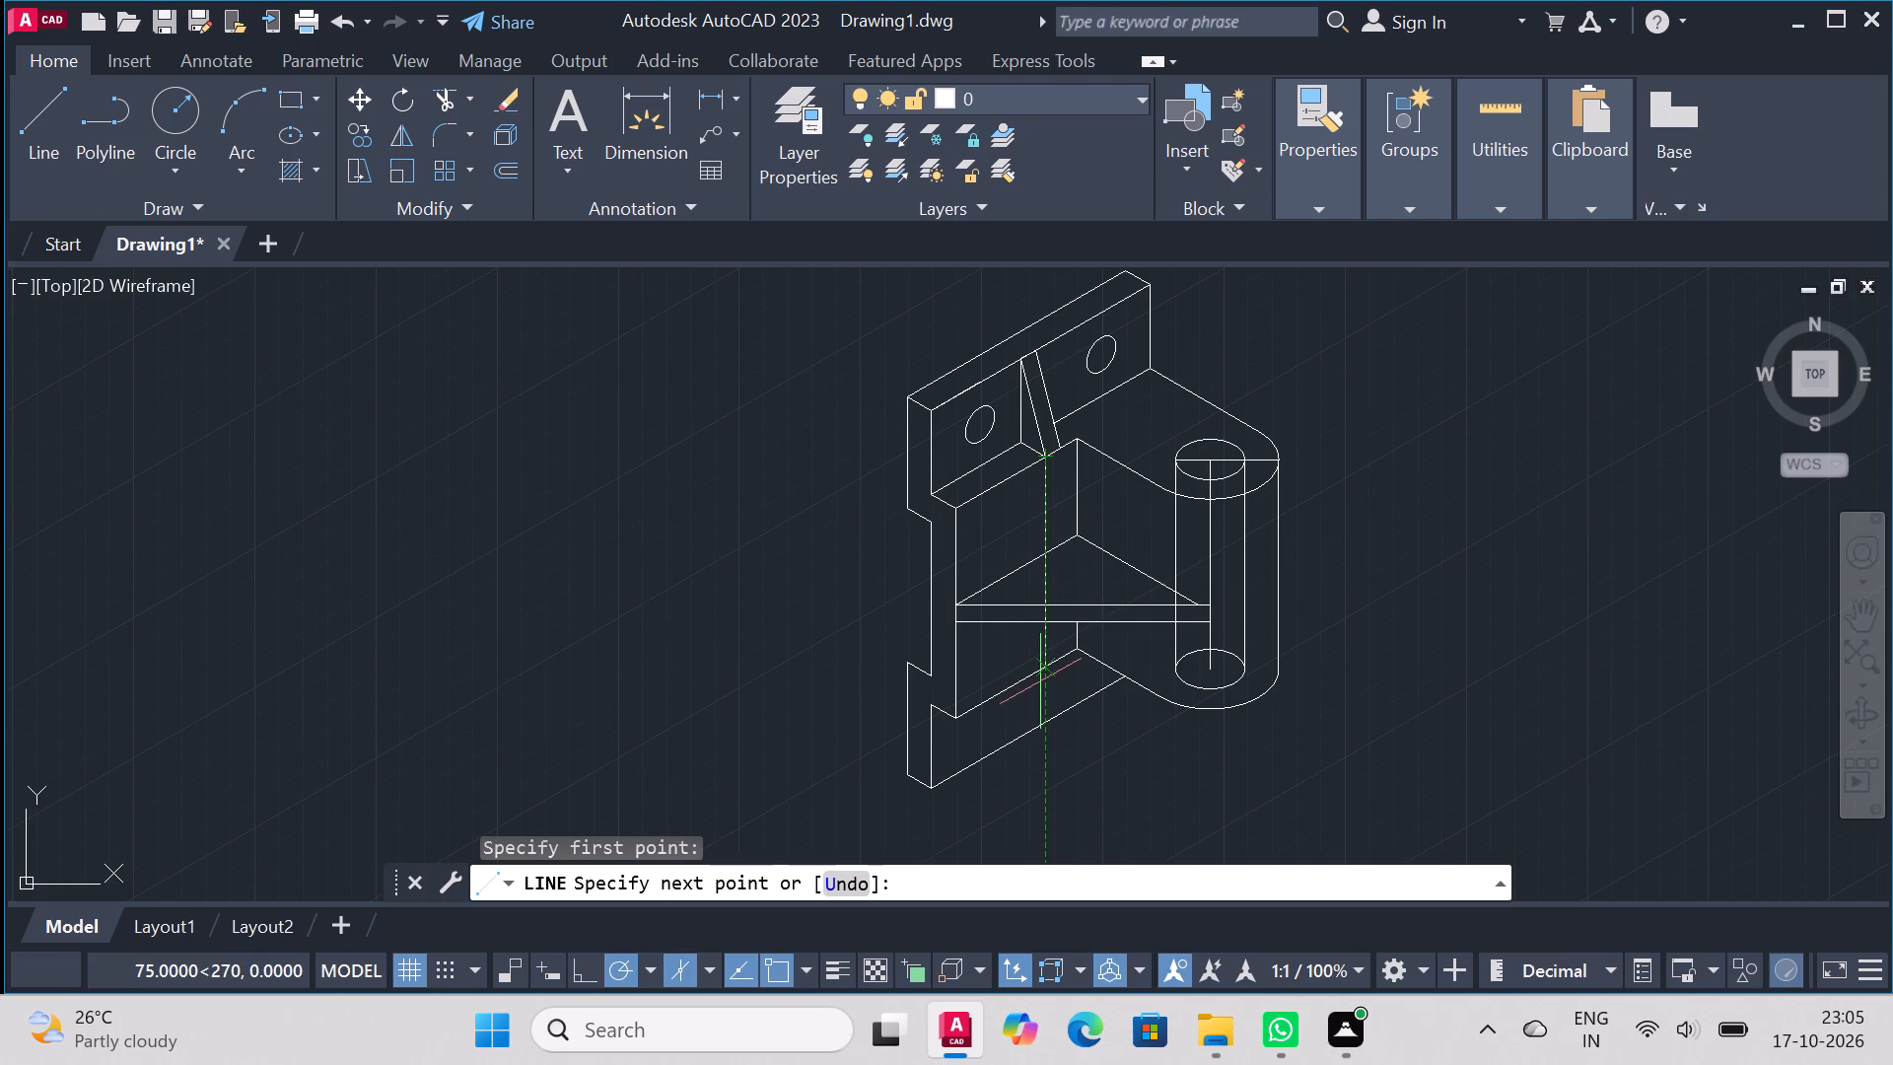
pyautogui.click(1043, 664)
pyautogui.rightClick(1043, 664)
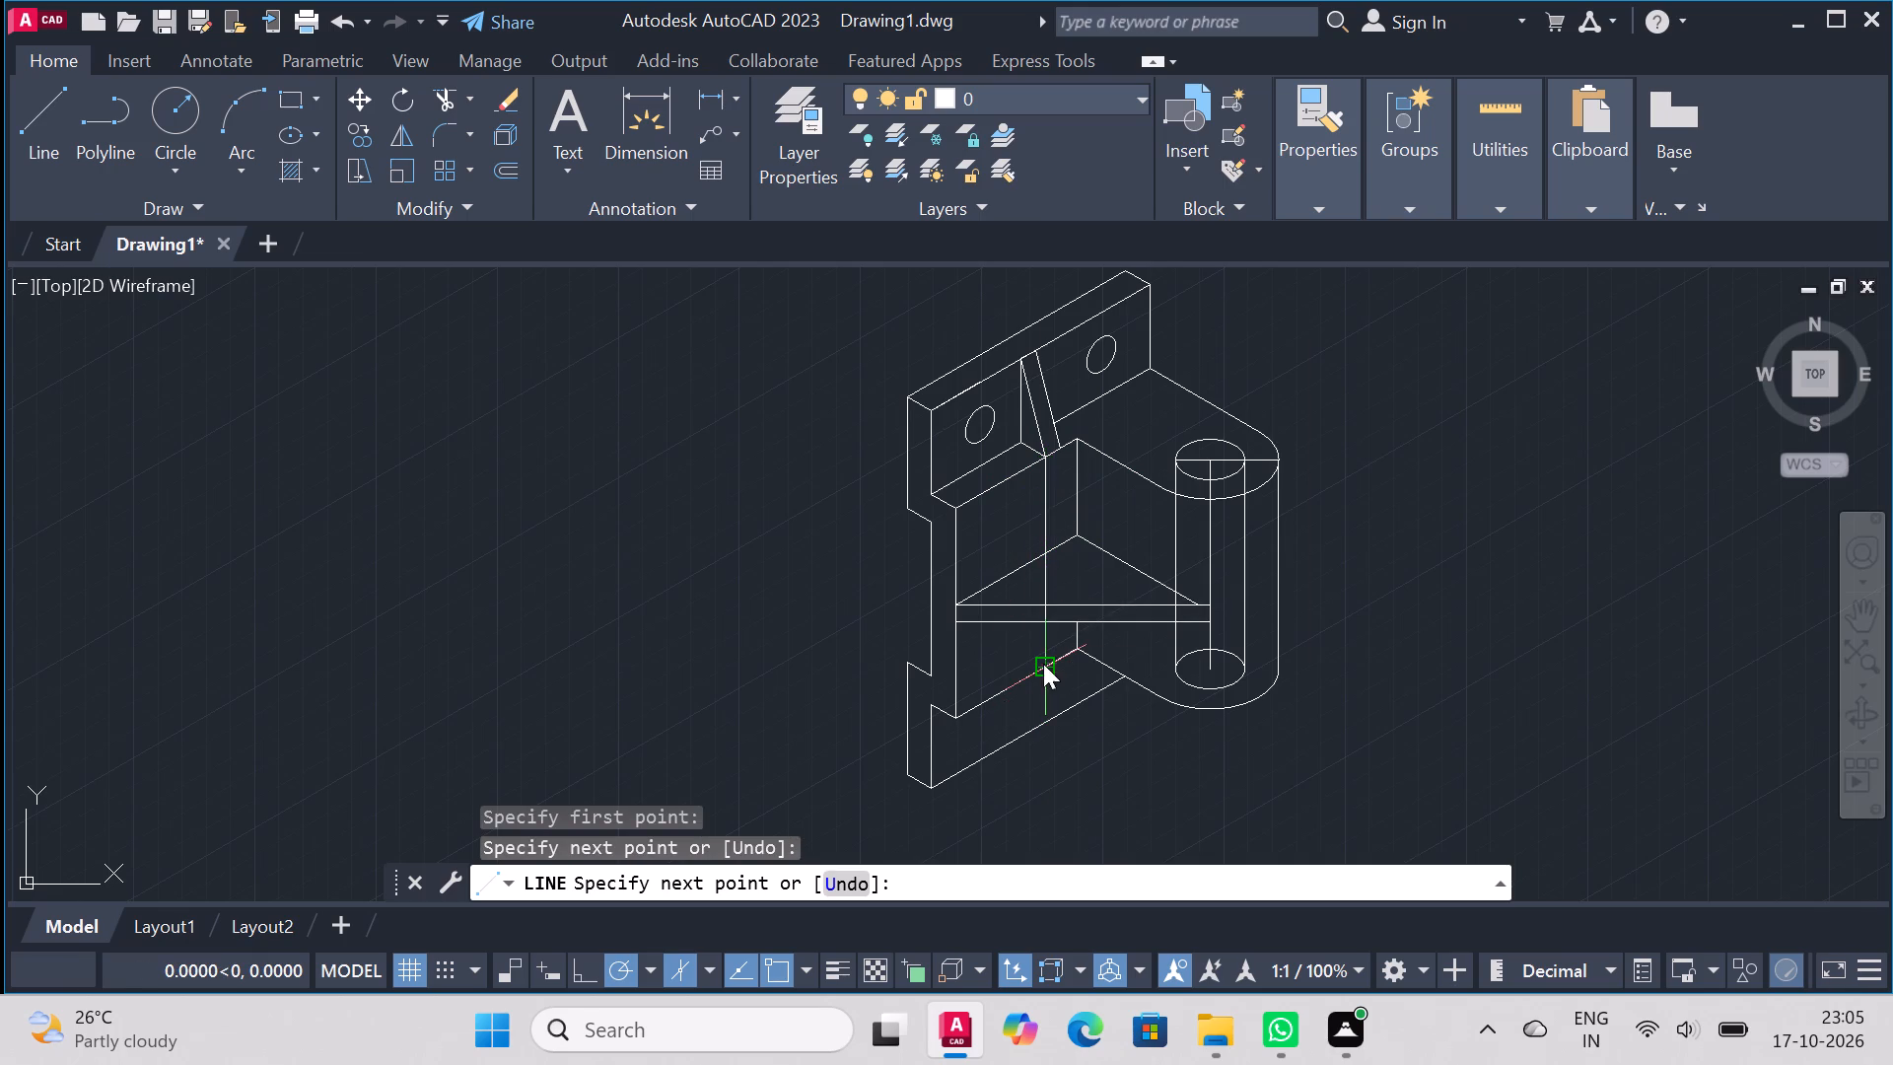
pyautogui.click(1111, 329)
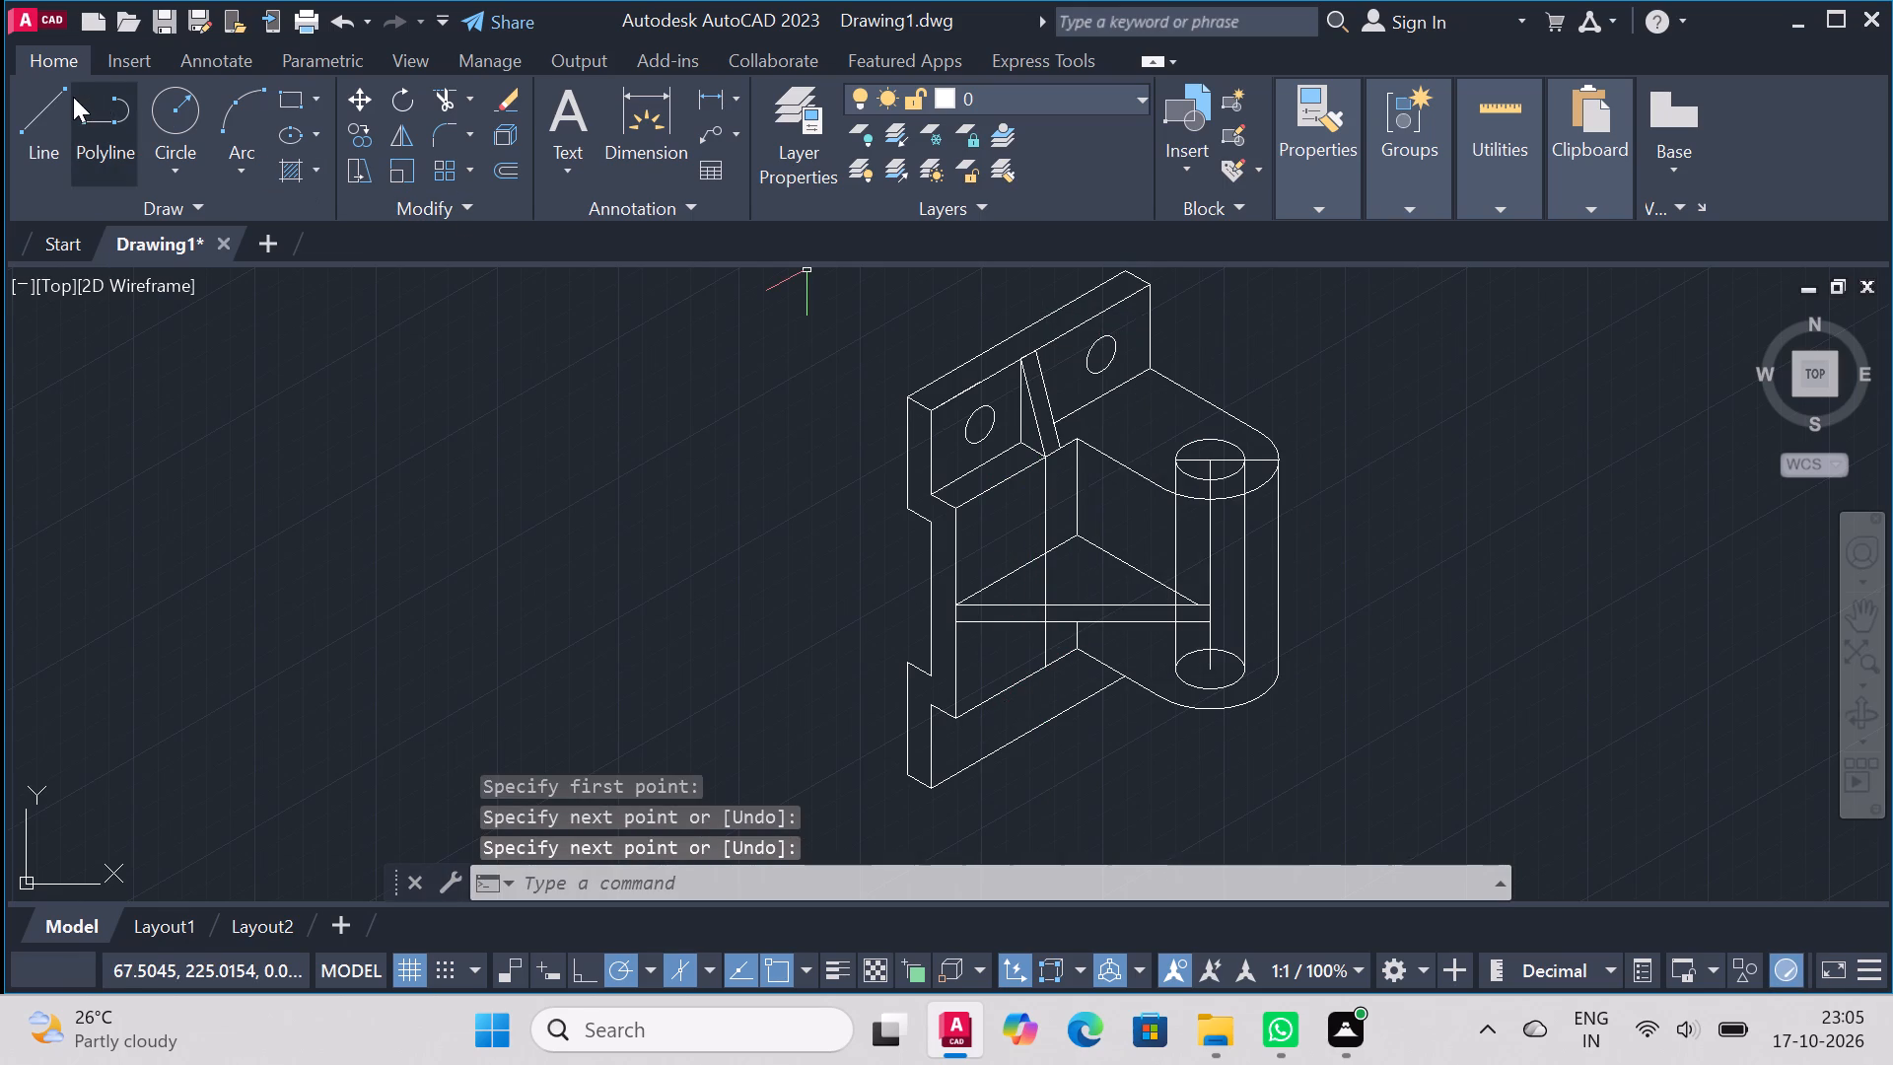
# Draw a second vertical line from the rib's other lower front corner down to the body's lower inner edge.
pyautogui.click(59, 106)
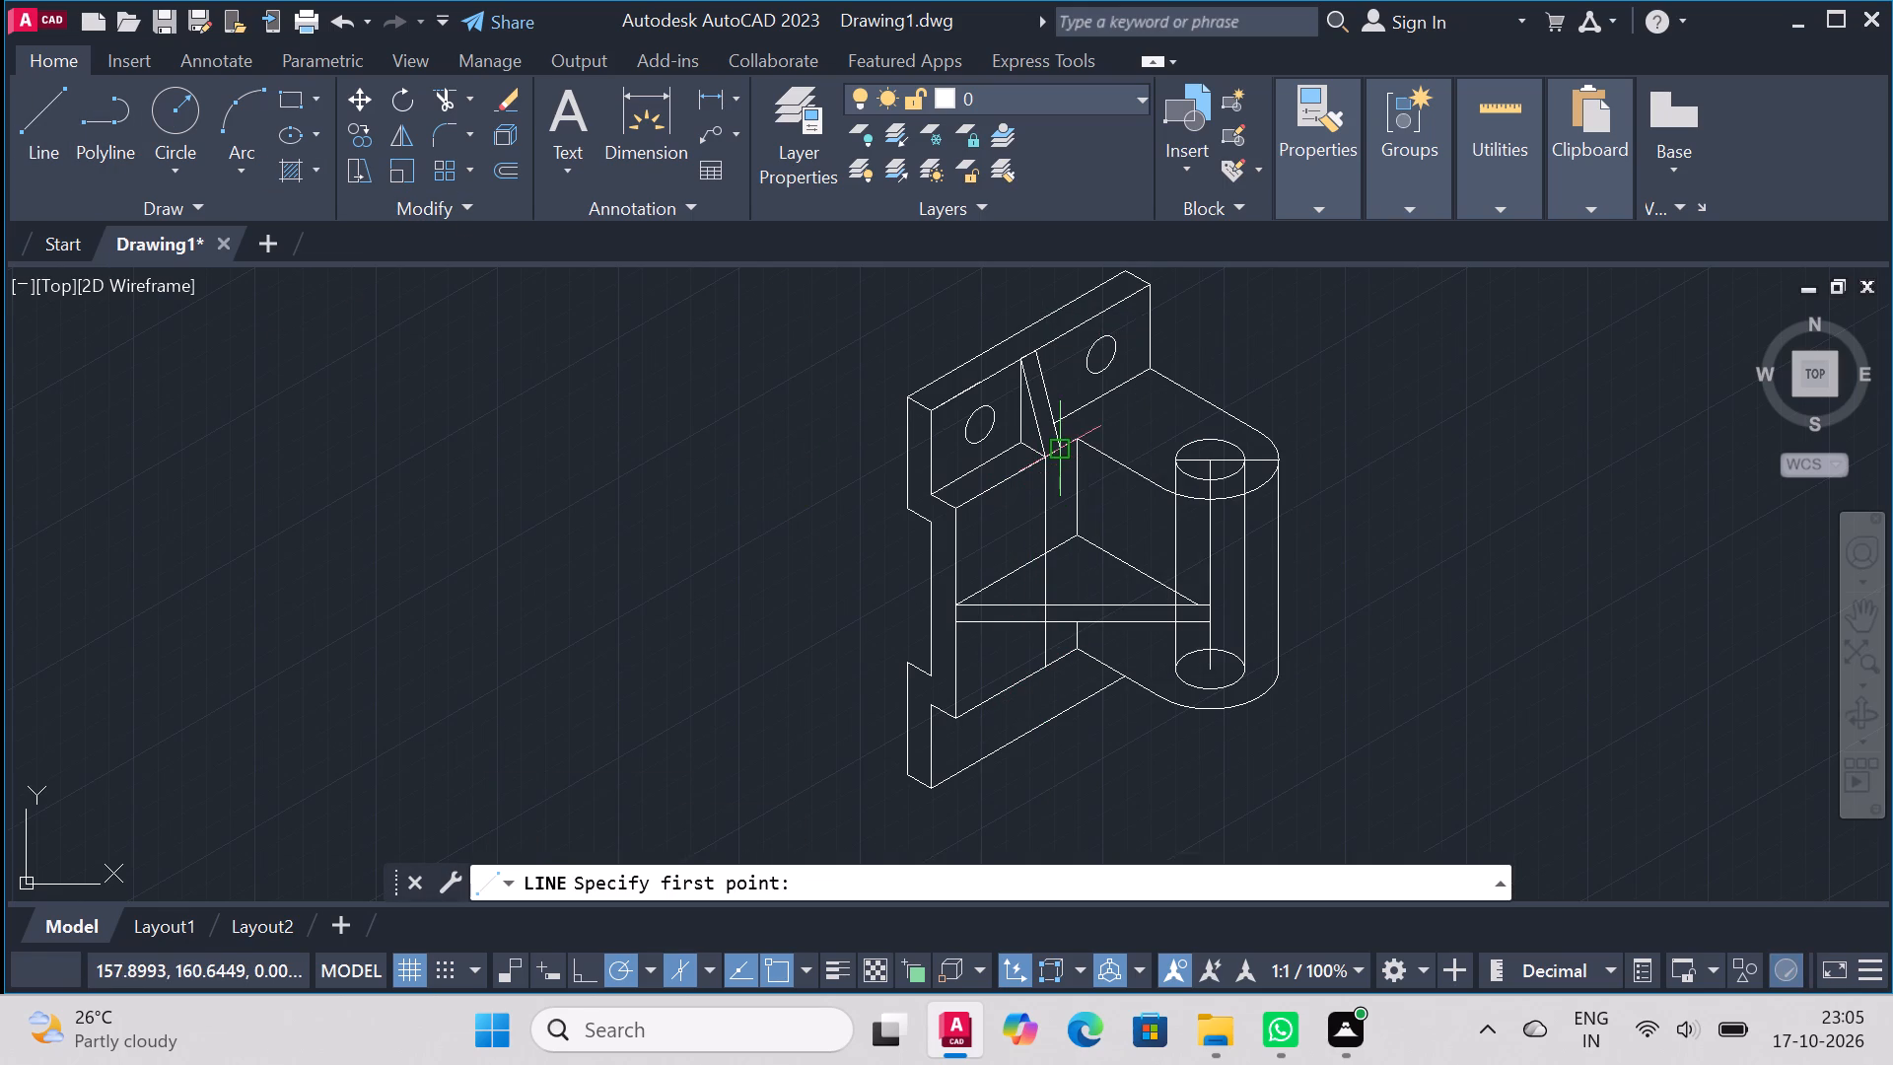
pyautogui.click(1064, 449)
pyautogui.click(1063, 658)
pyautogui.rightClick(1063, 658)
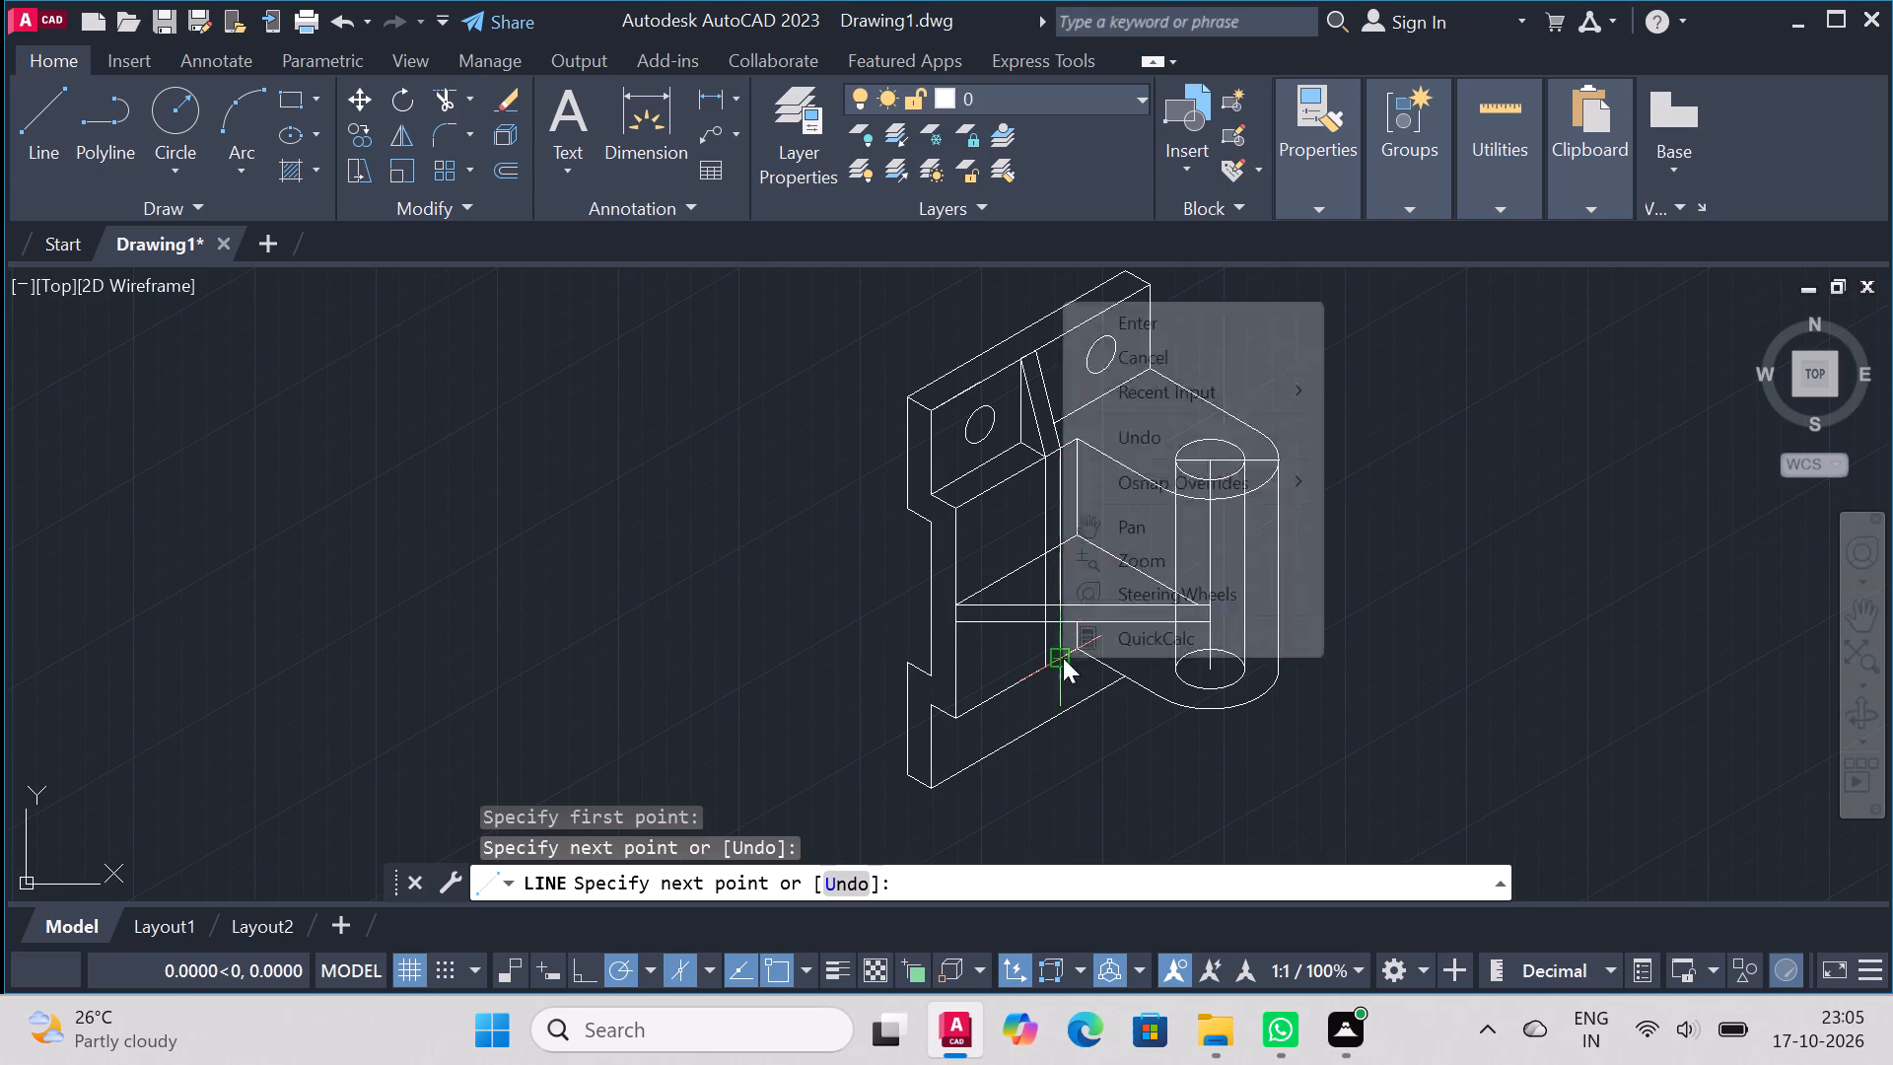
pyautogui.click(1143, 333)
# Trim both vertical lines above and across the triangular web, keeping only the short portions beneath it.
pyautogui.scroll(2, 1155, 532)
pyautogui.scroll(-1, 1155, 532)
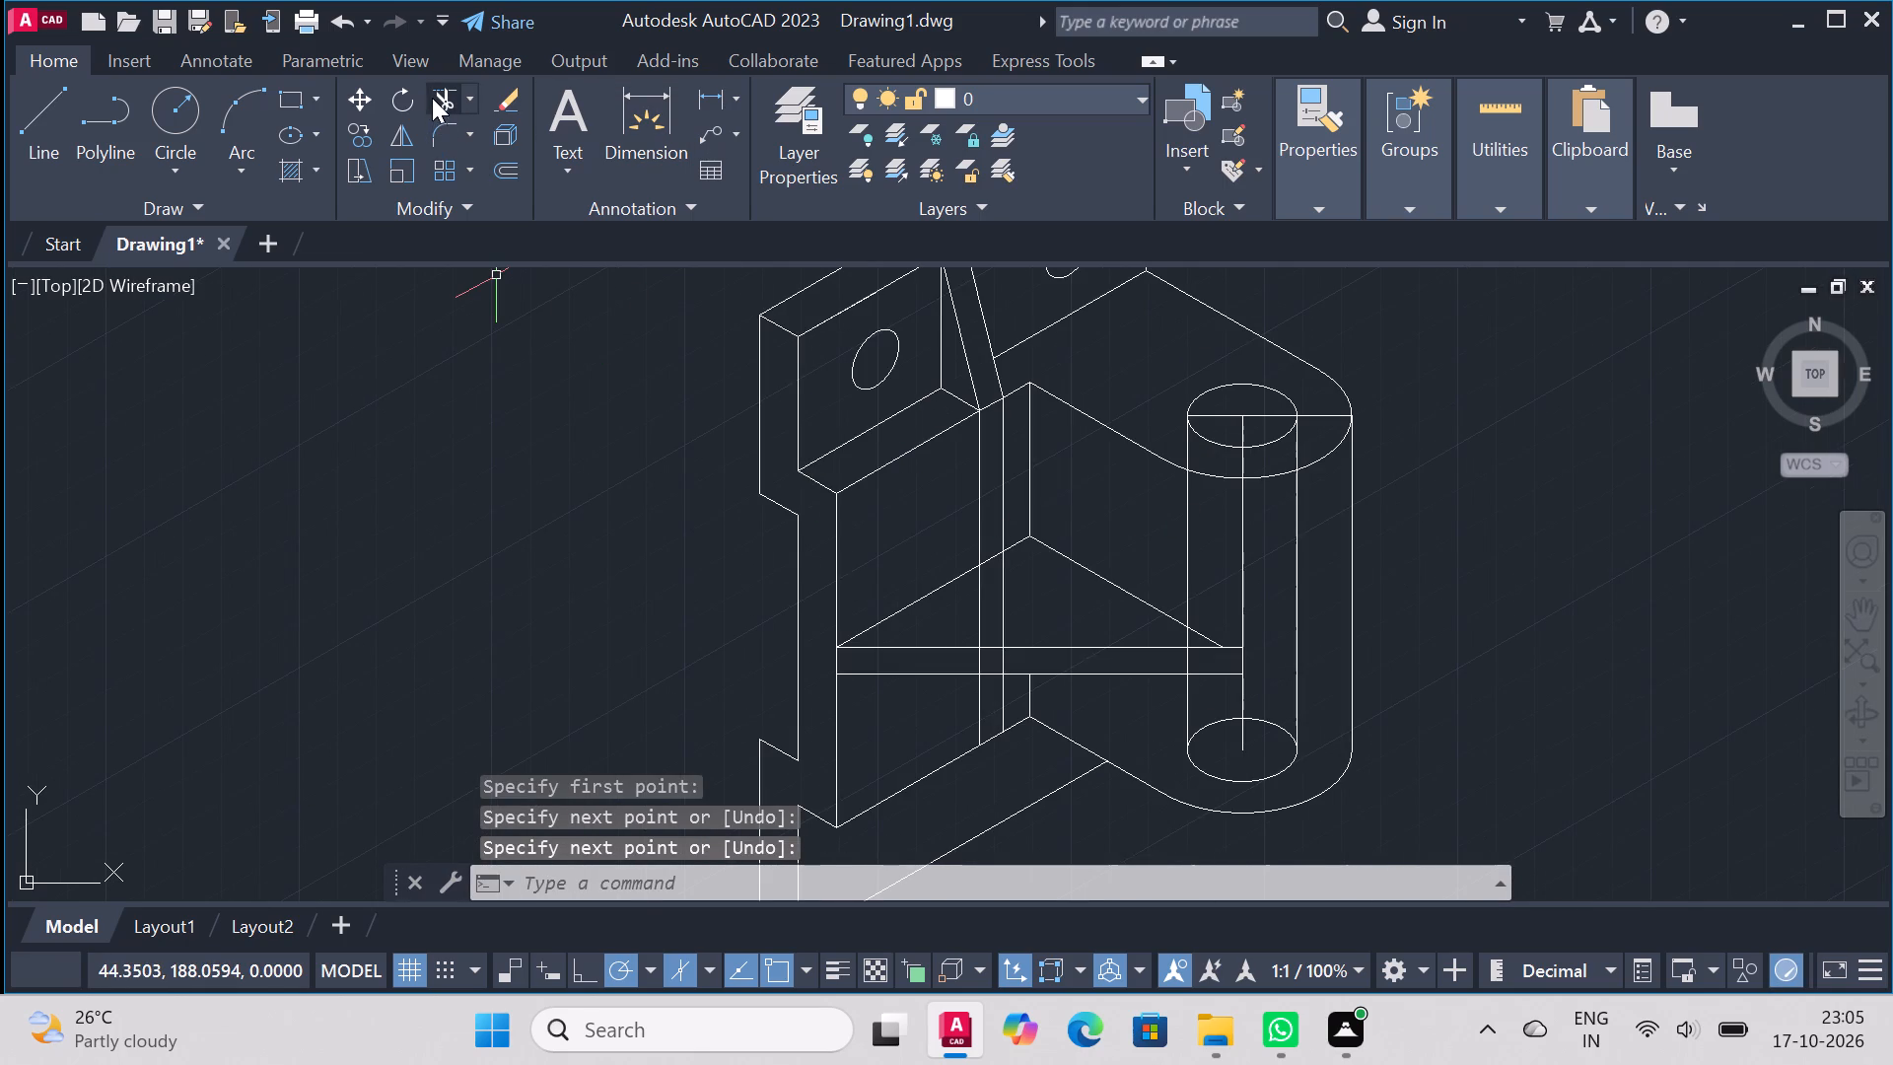
pyautogui.click(432, 98)
pyautogui.click(977, 497)
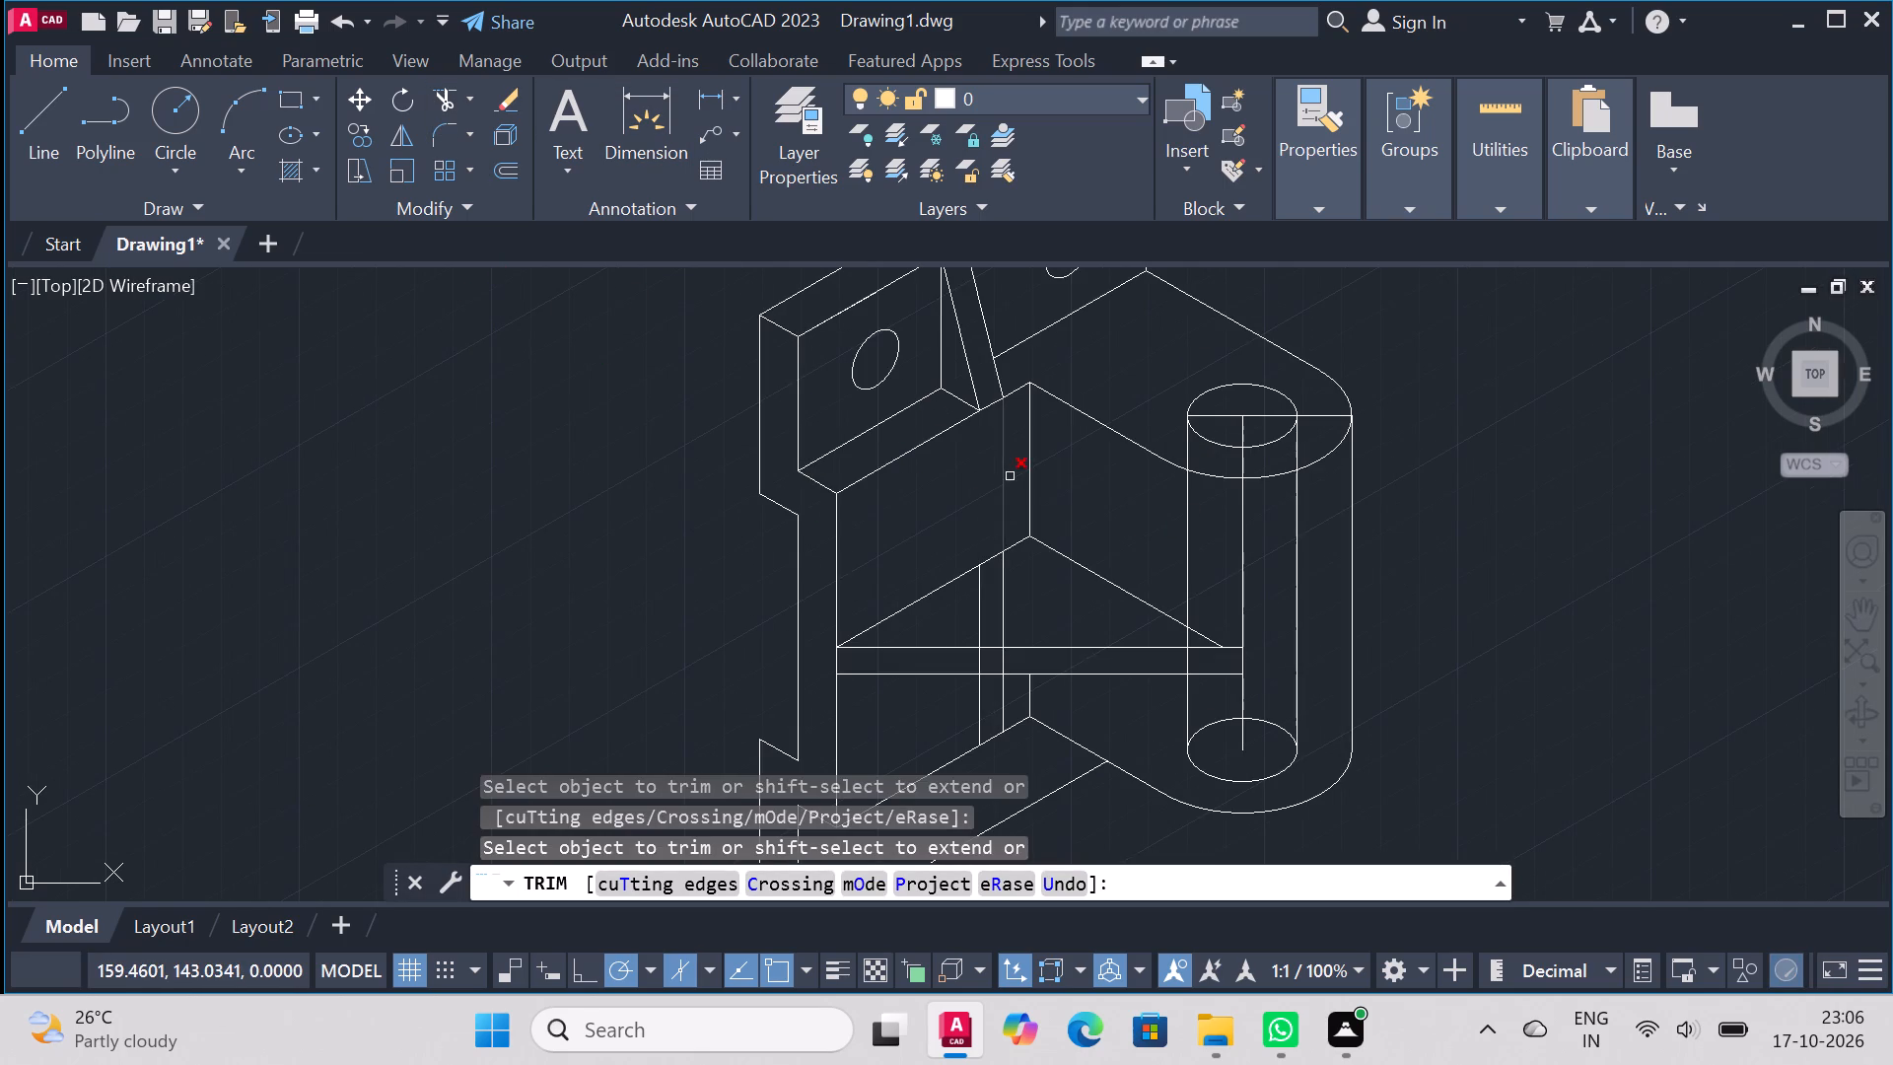
pyautogui.click(1007, 484)
pyautogui.click(983, 605)
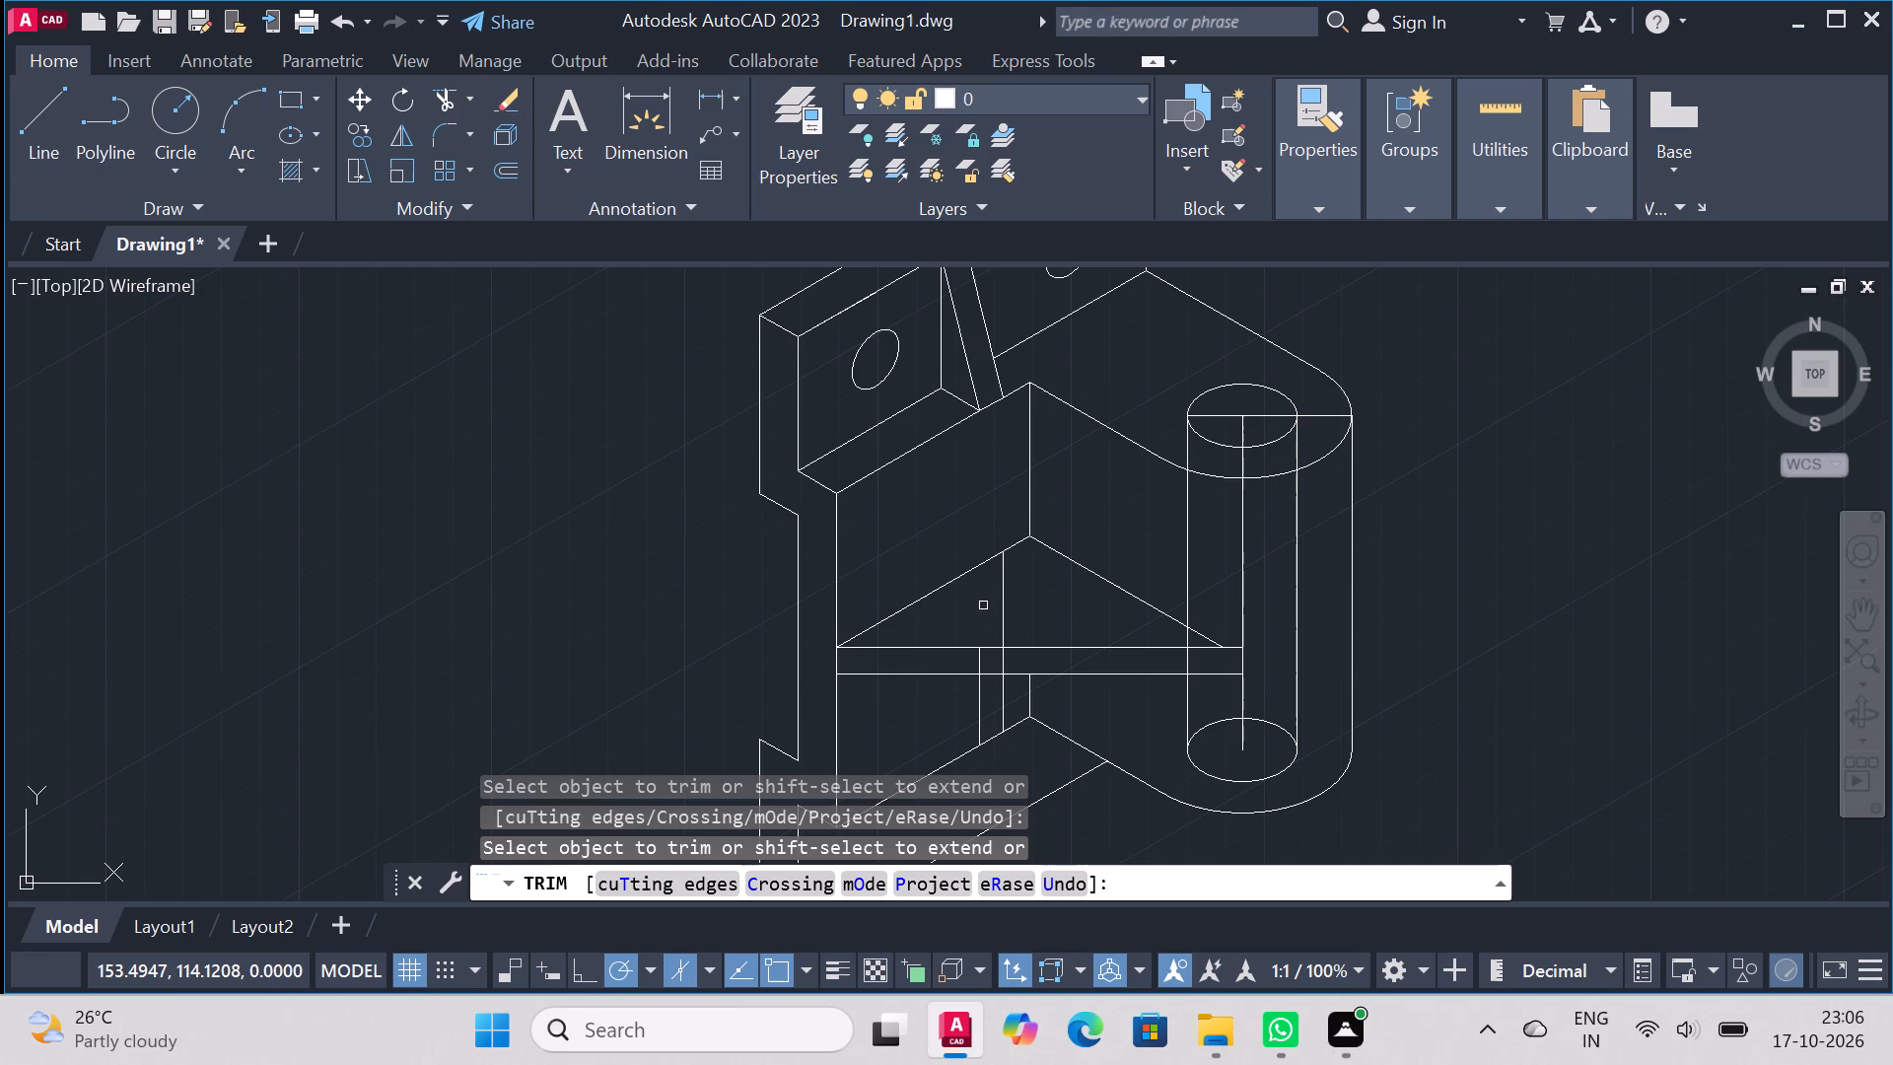
pyautogui.click(1006, 601)
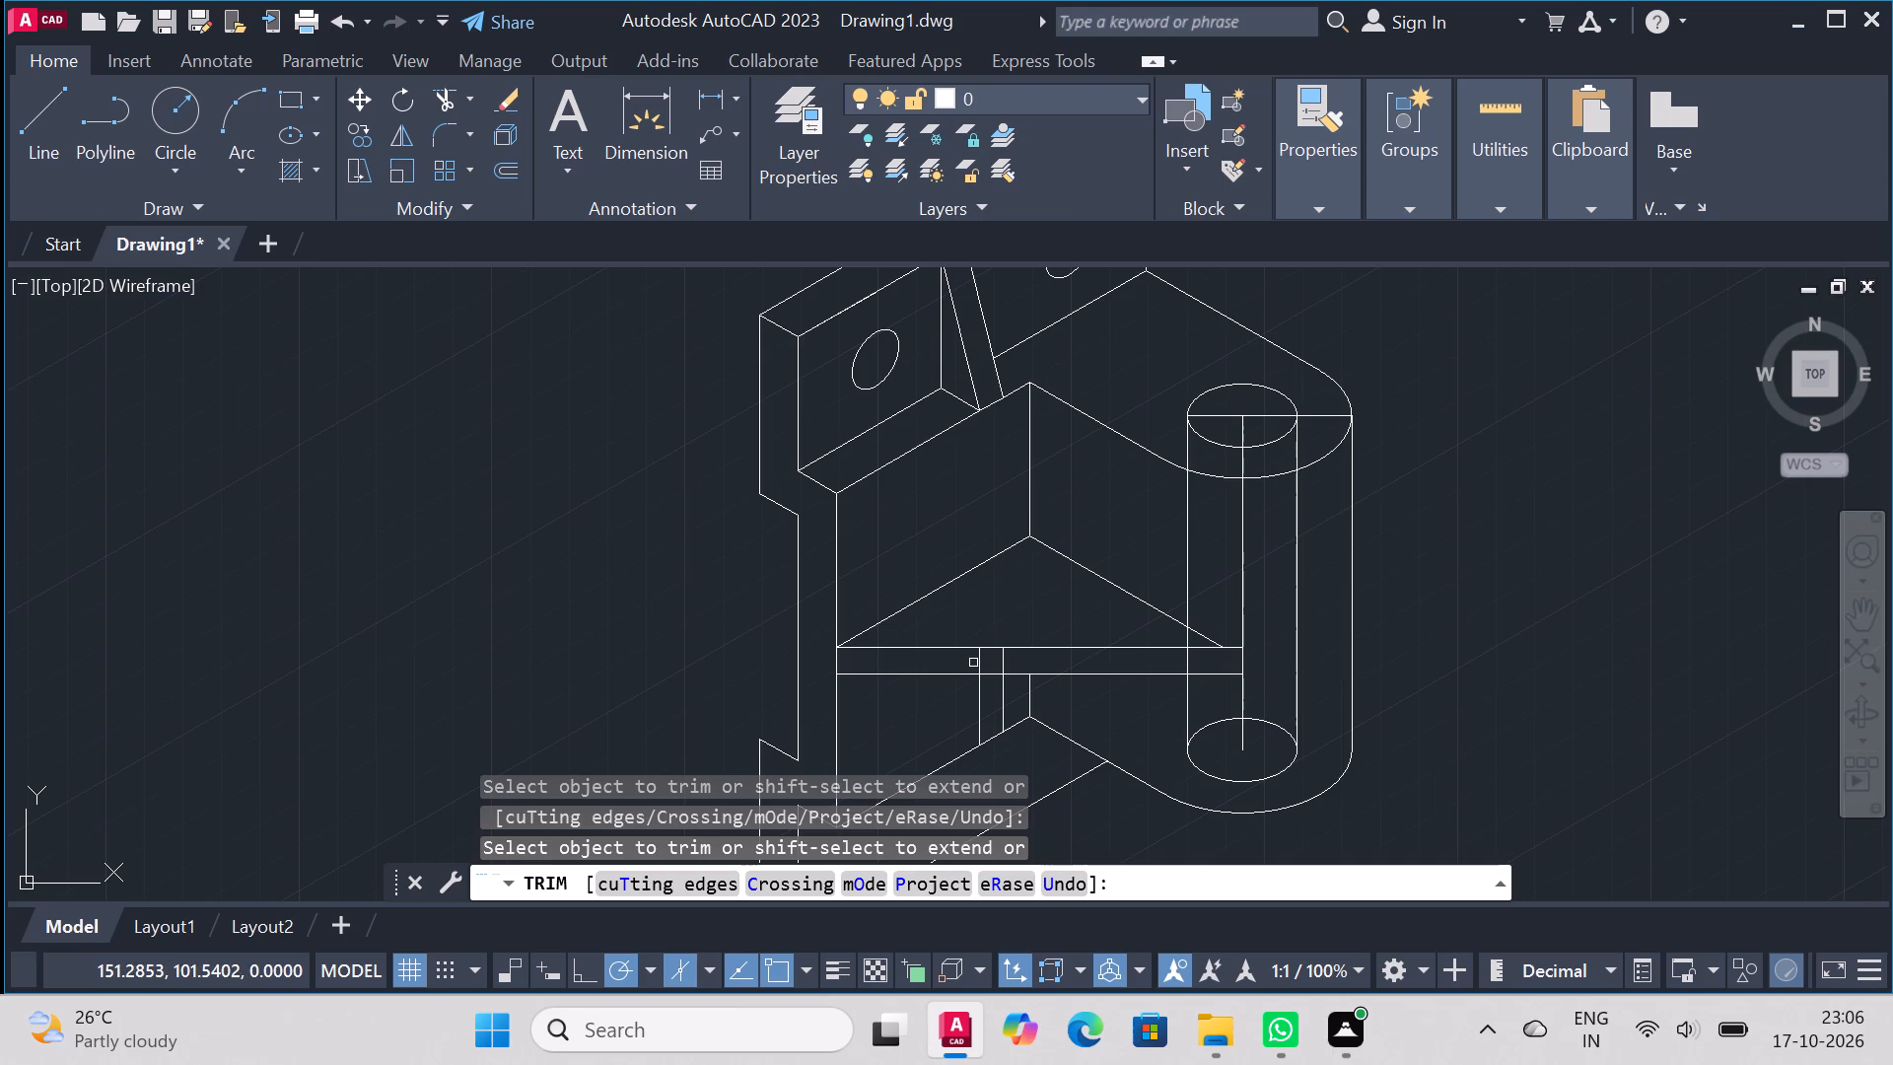
pyautogui.click(978, 663)
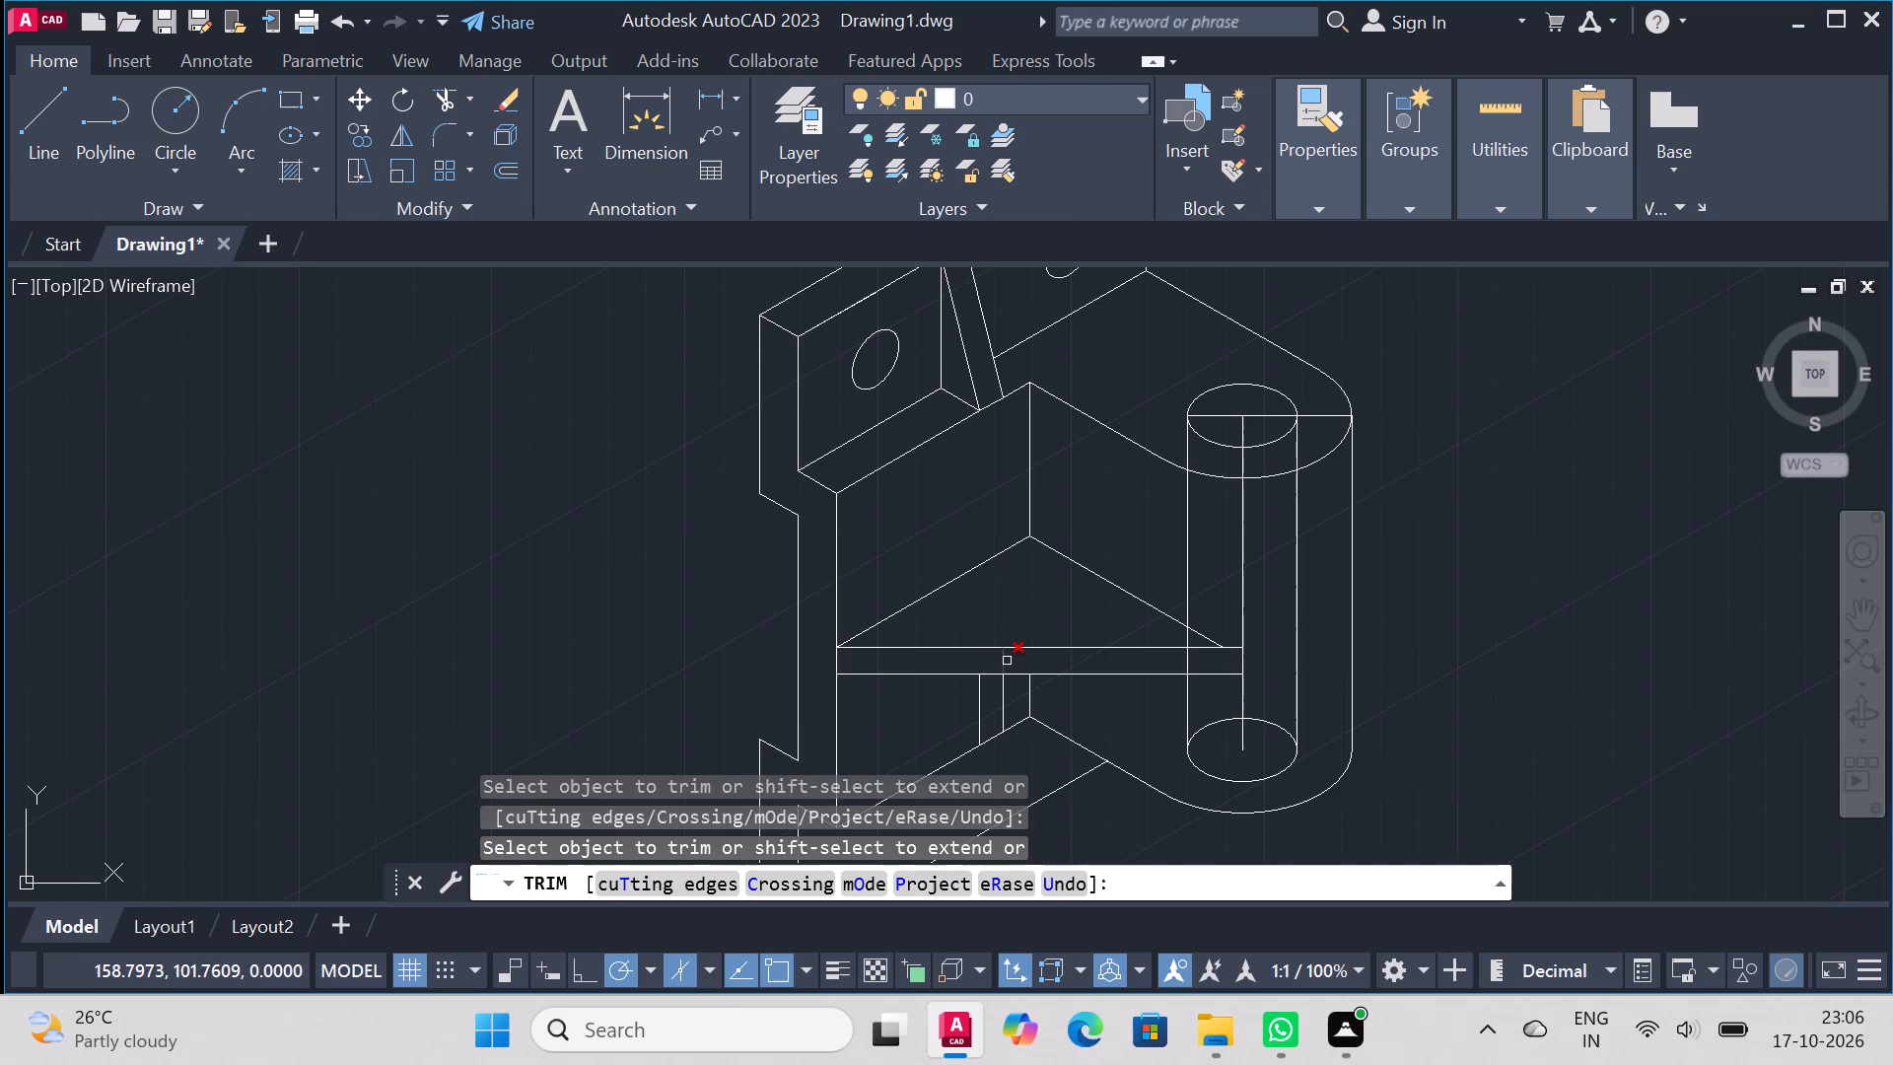
pyautogui.click(1007, 661)
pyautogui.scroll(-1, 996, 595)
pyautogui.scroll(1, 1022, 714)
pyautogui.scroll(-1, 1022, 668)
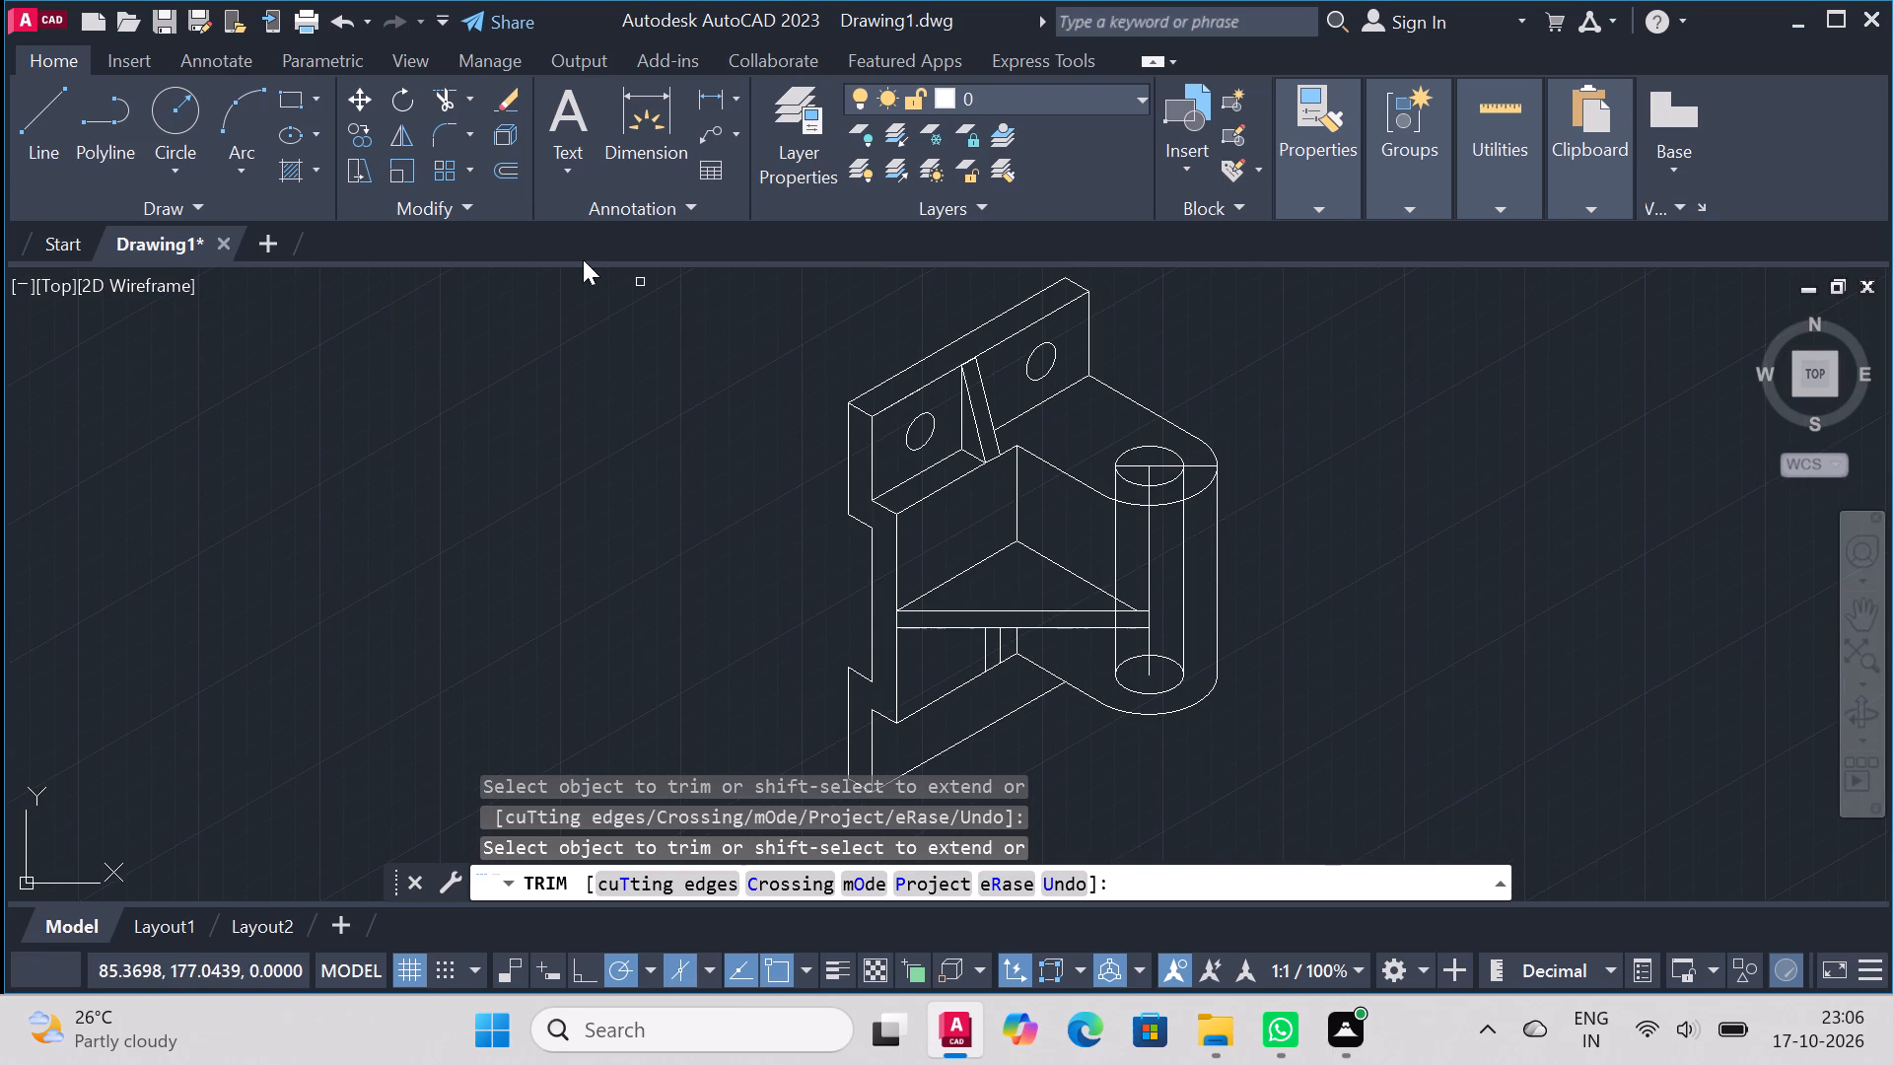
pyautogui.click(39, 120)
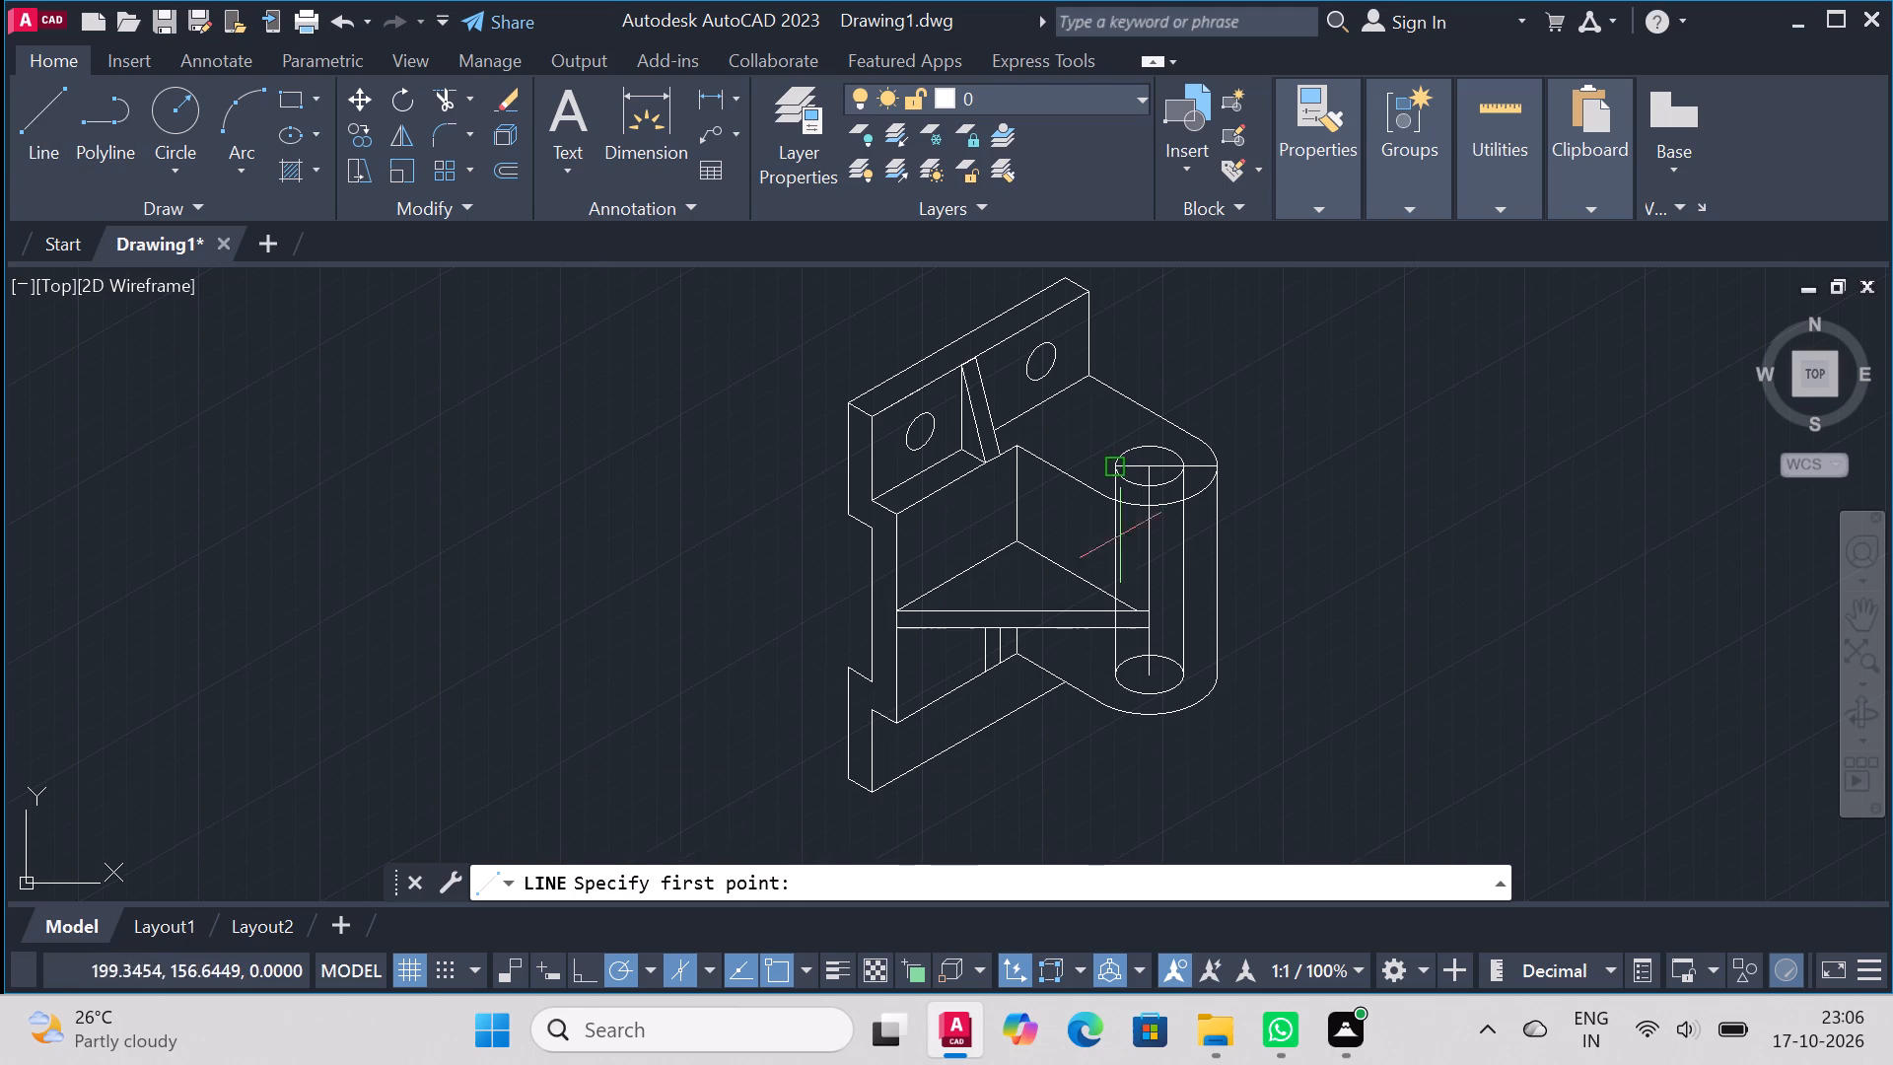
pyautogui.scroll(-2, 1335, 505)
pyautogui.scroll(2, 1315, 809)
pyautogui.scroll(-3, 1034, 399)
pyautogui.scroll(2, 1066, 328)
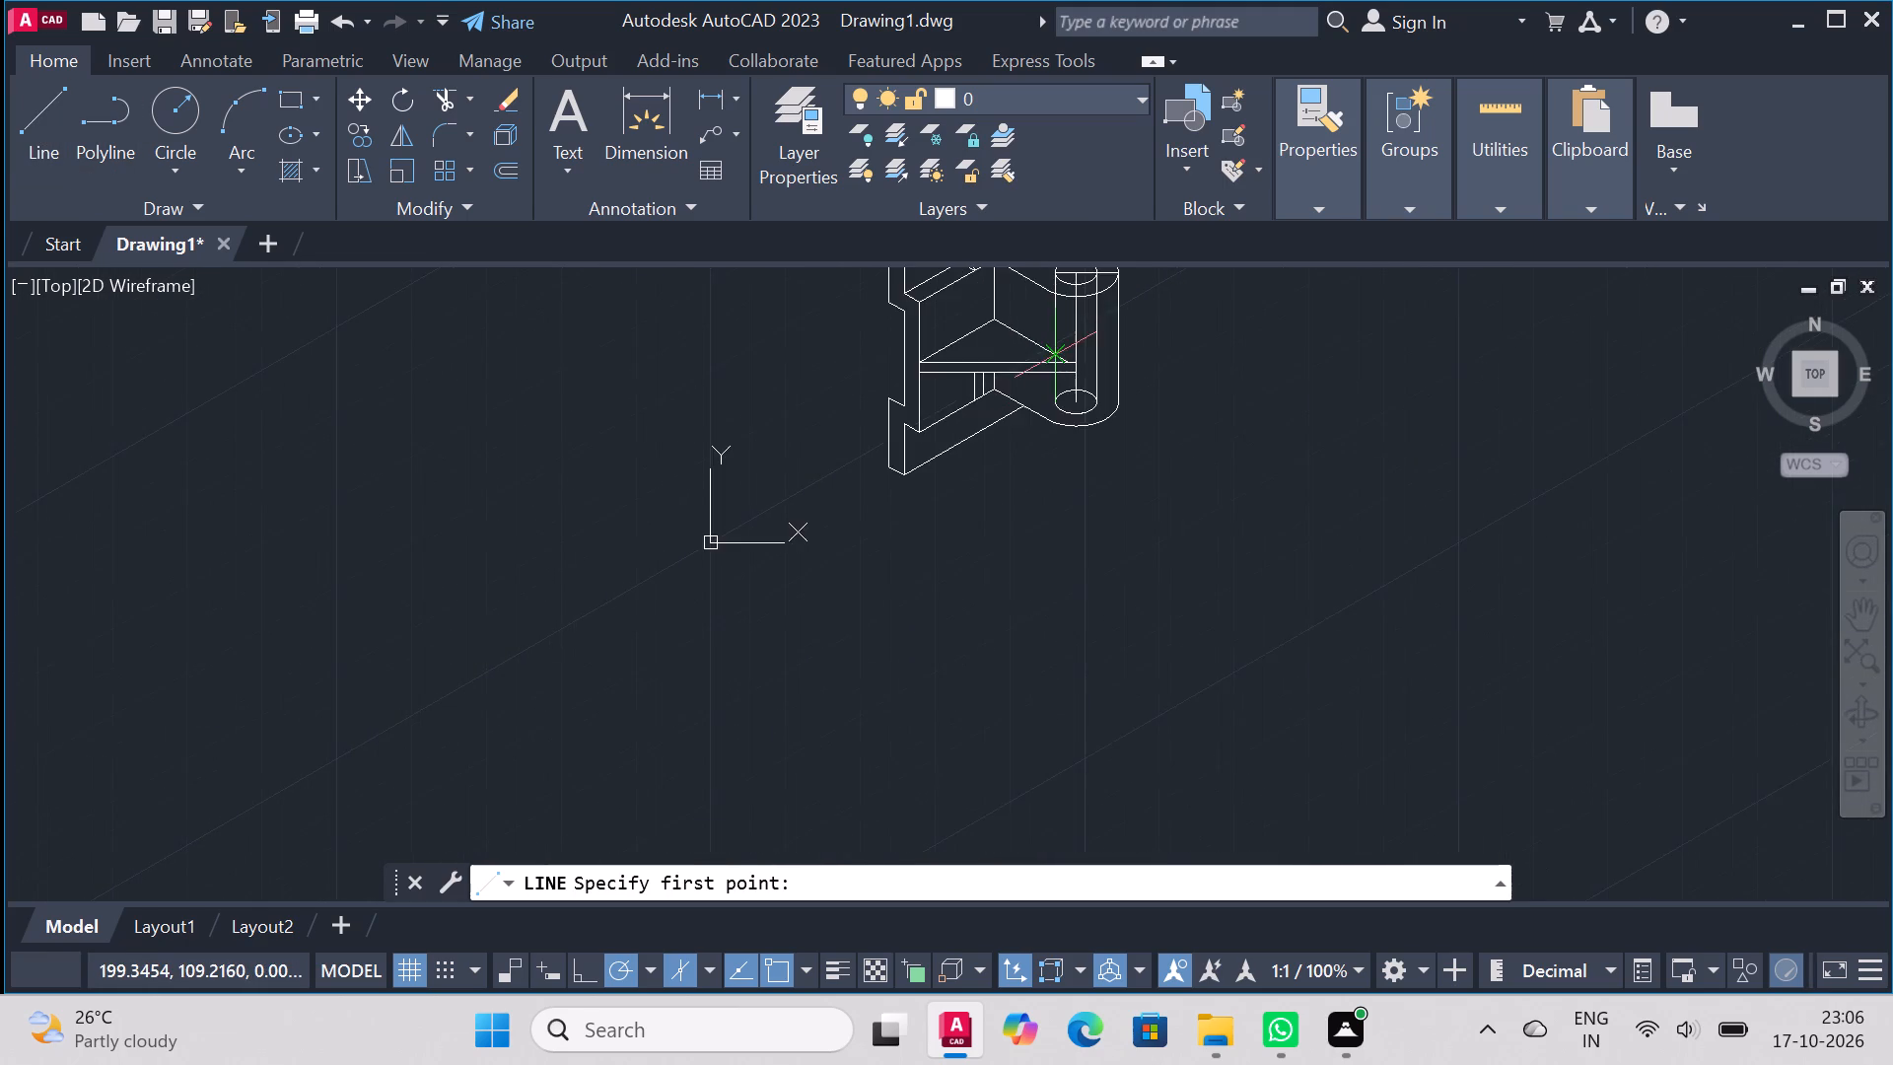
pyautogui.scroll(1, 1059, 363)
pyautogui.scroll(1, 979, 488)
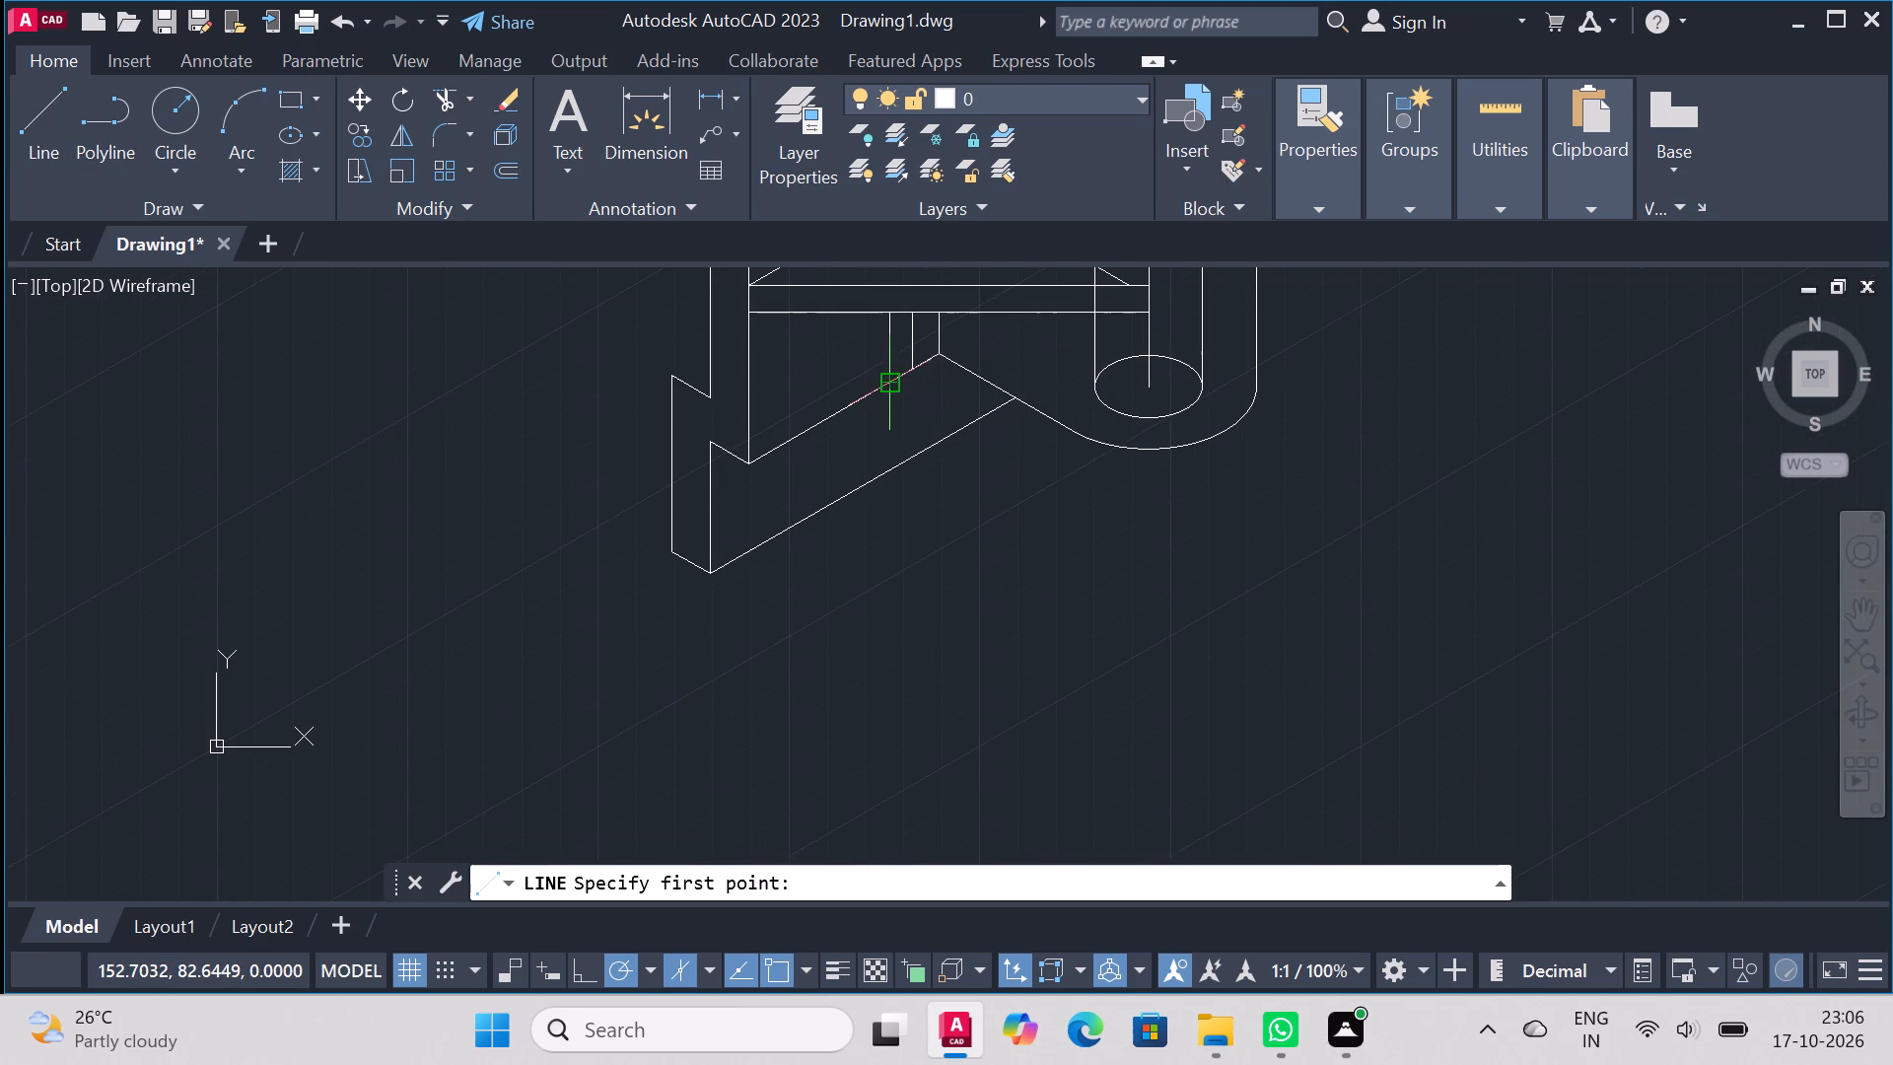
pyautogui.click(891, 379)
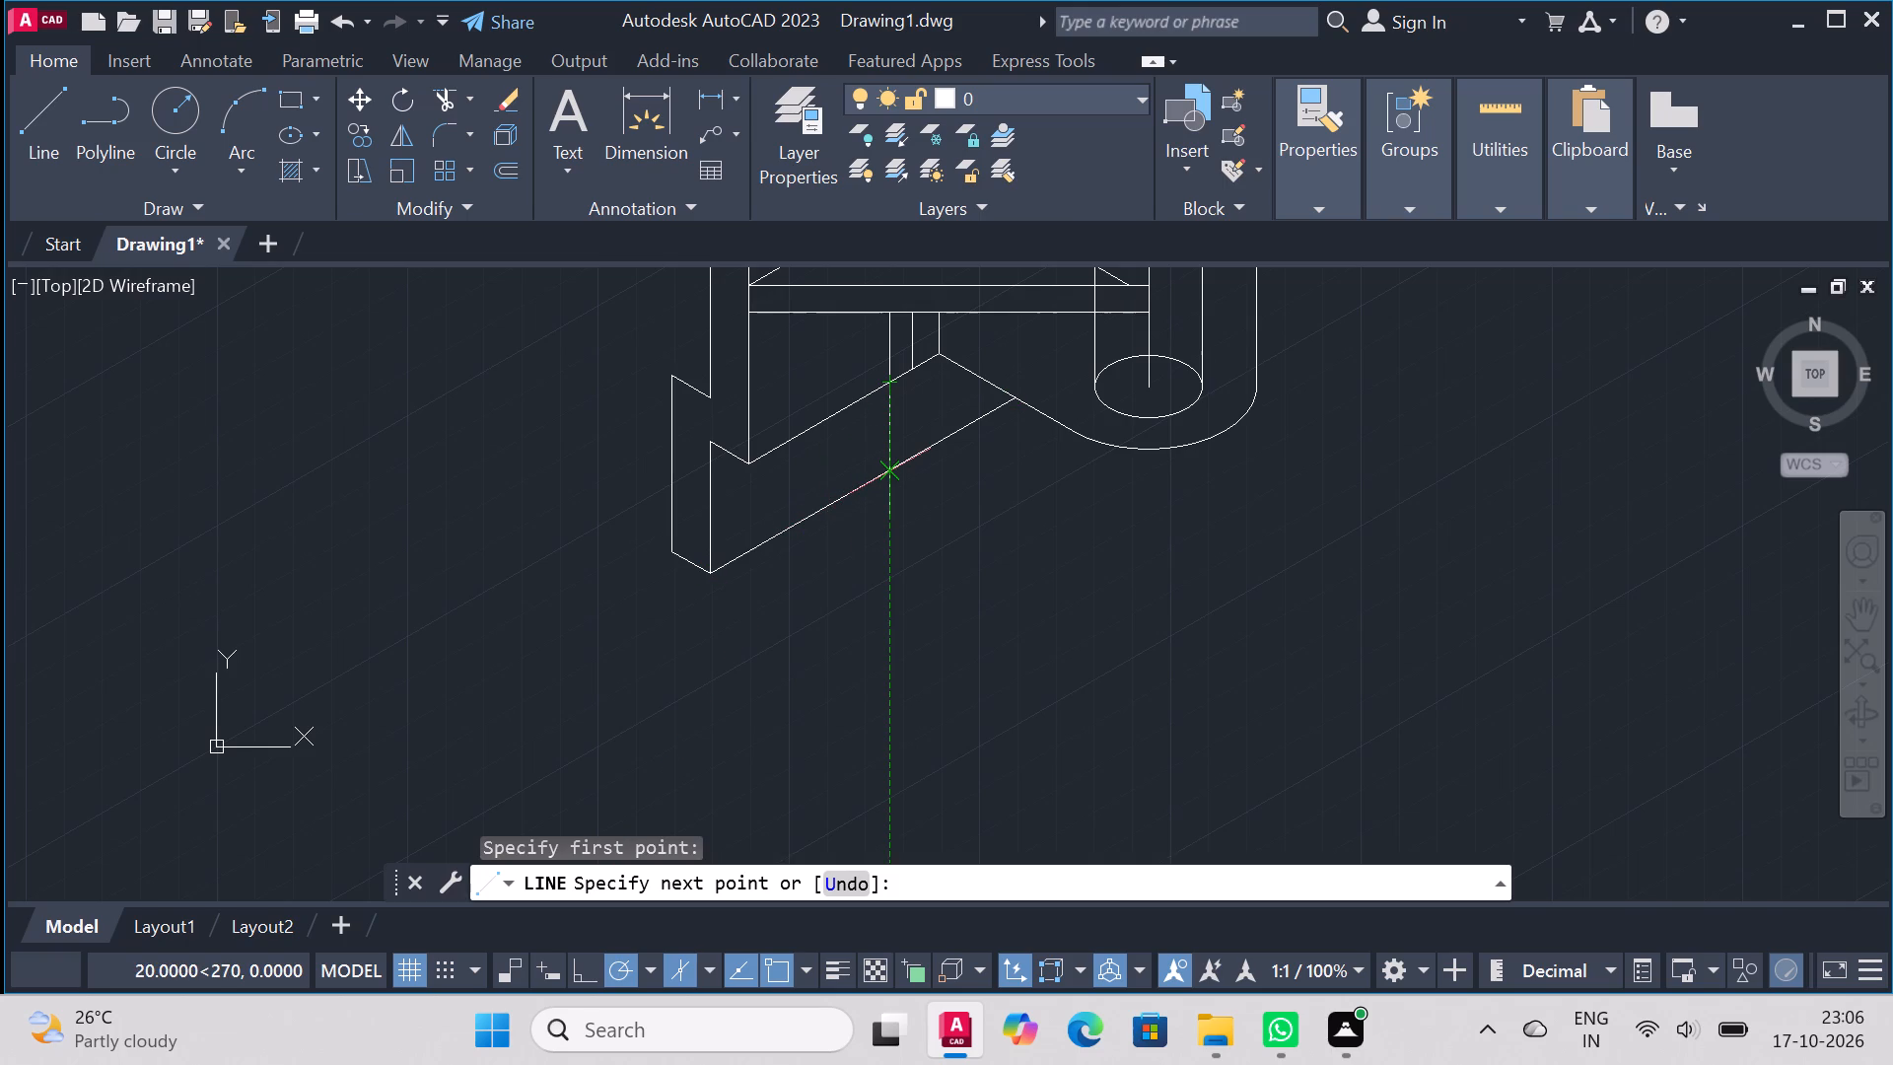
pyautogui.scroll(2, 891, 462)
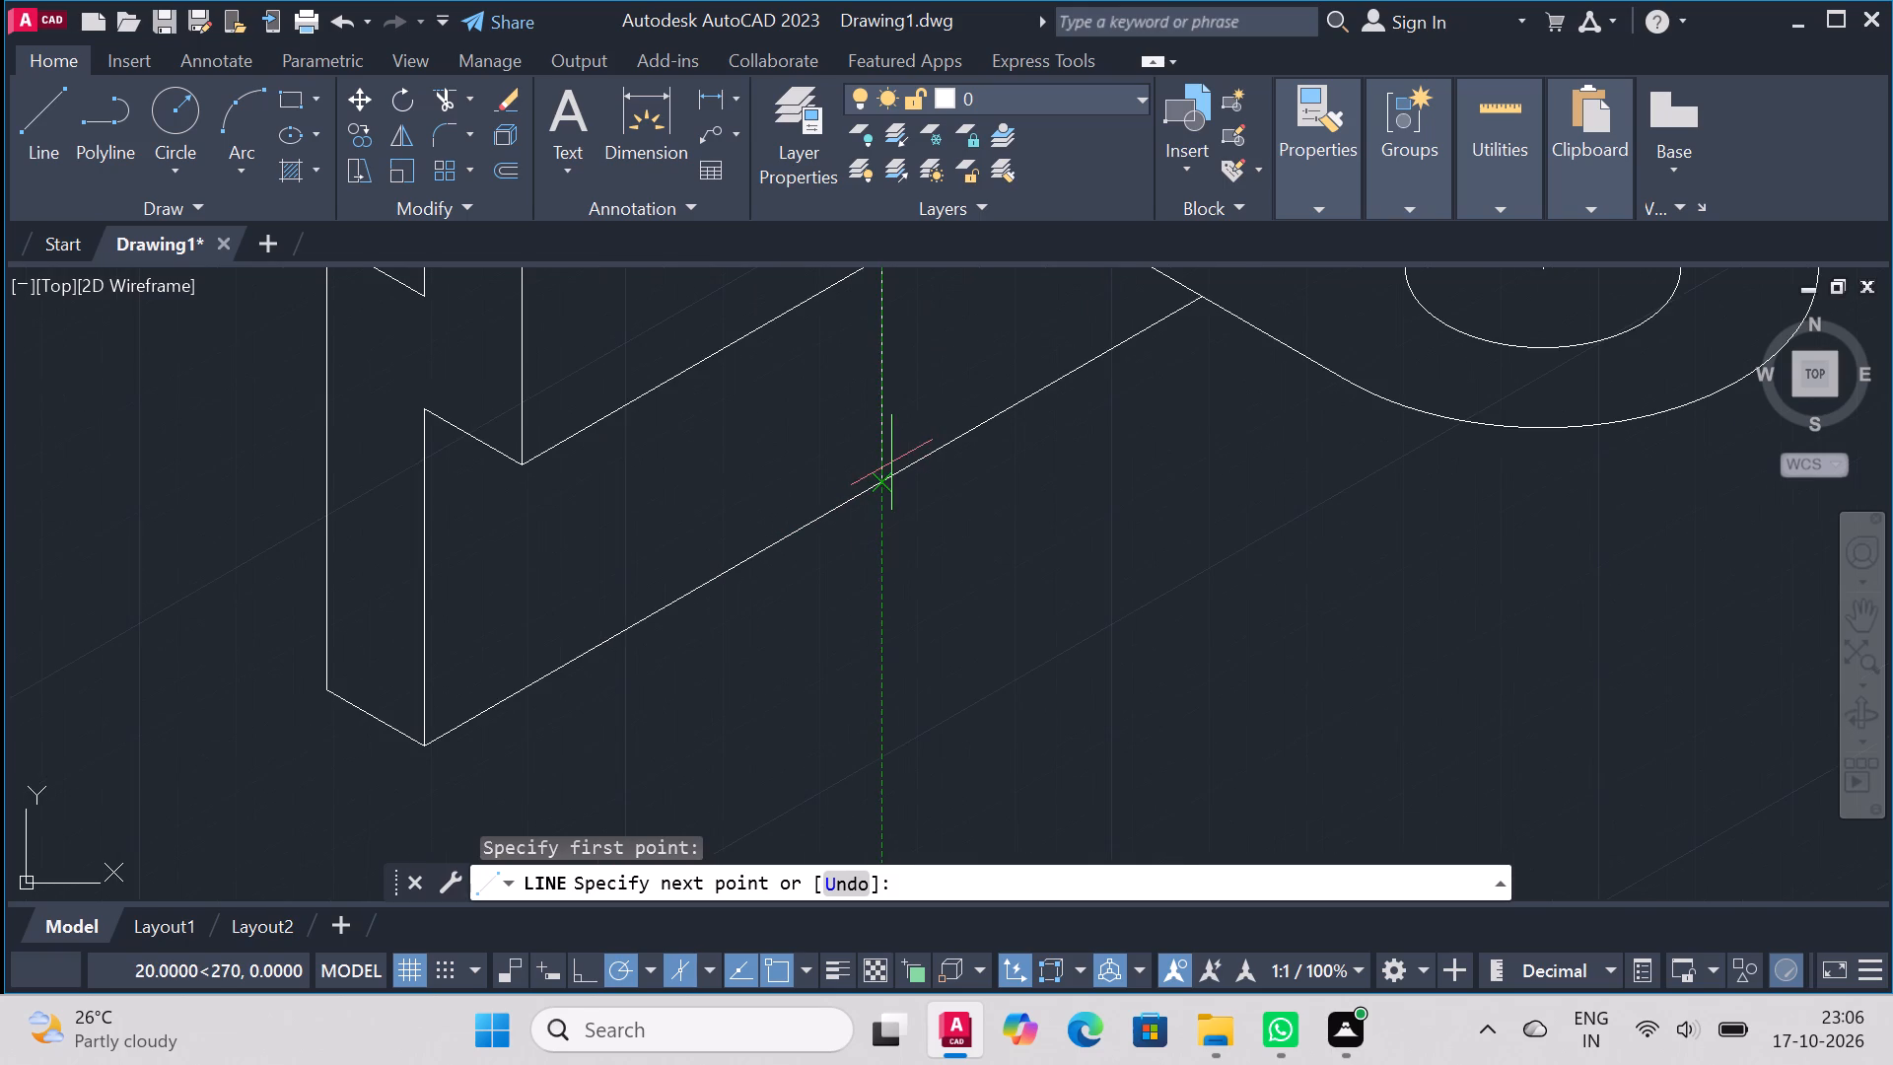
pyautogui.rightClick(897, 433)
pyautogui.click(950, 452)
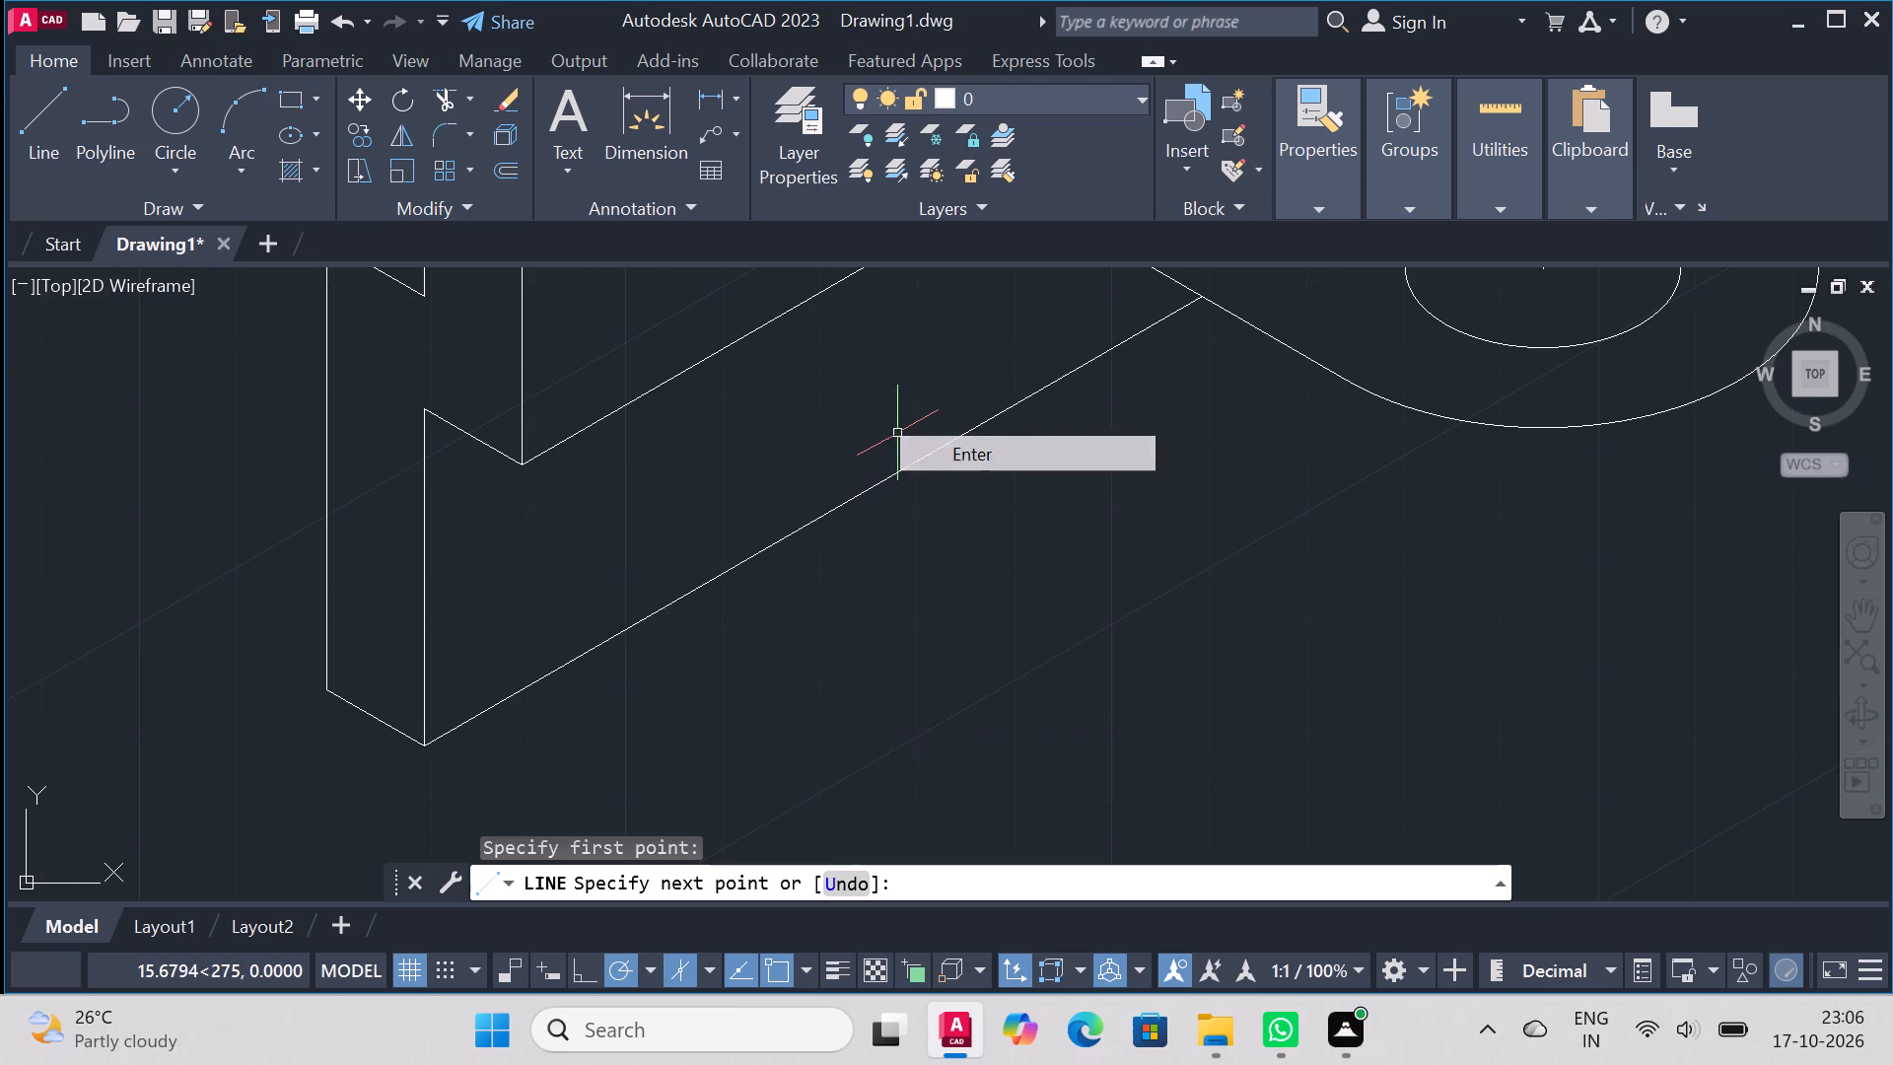
# Draw a vertical line from the upper rib's back corner at the plate's base down to the body's bottom outer edge.
pyautogui.scroll(-4, 963, 525)
pyautogui.scroll(2, 956, 420)
pyautogui.scroll(-2, 946, 442)
pyautogui.scroll(1, 895, 359)
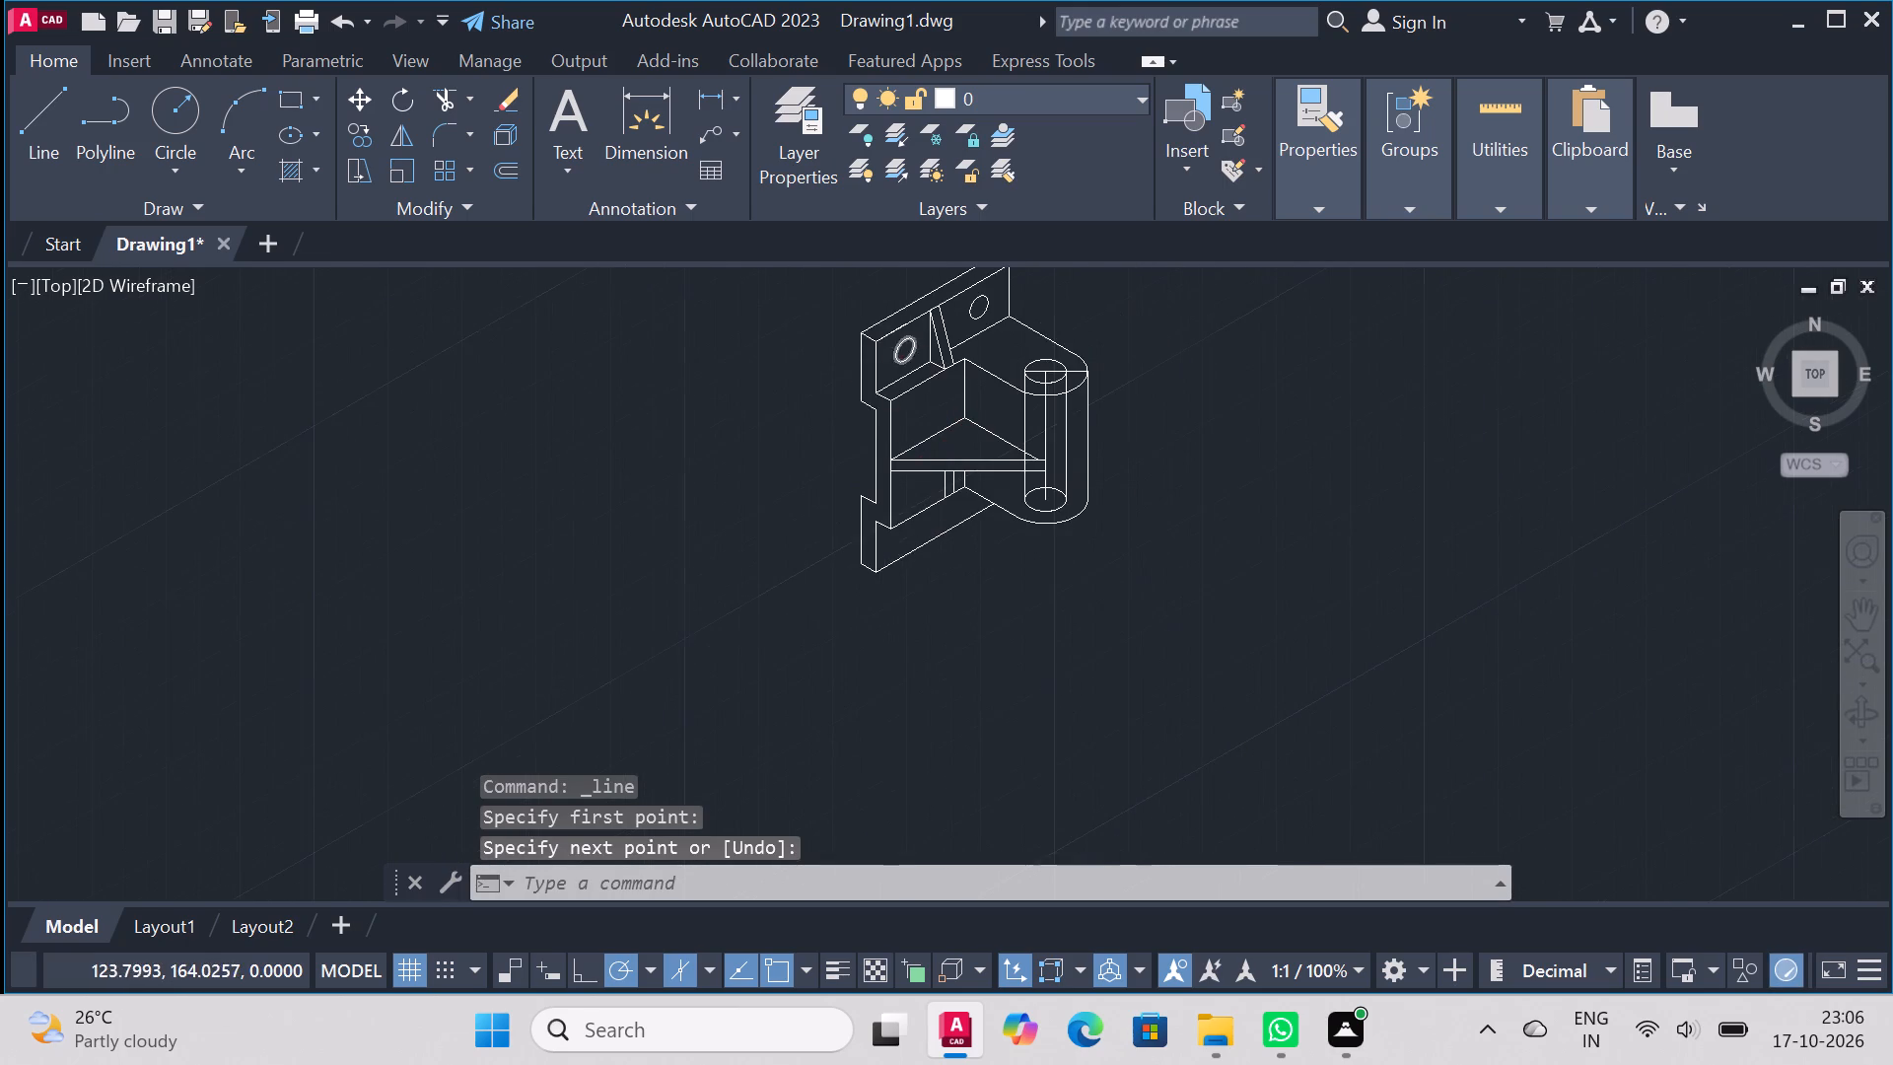
pyautogui.scroll(1, 895, 359)
pyautogui.click(16, 132)
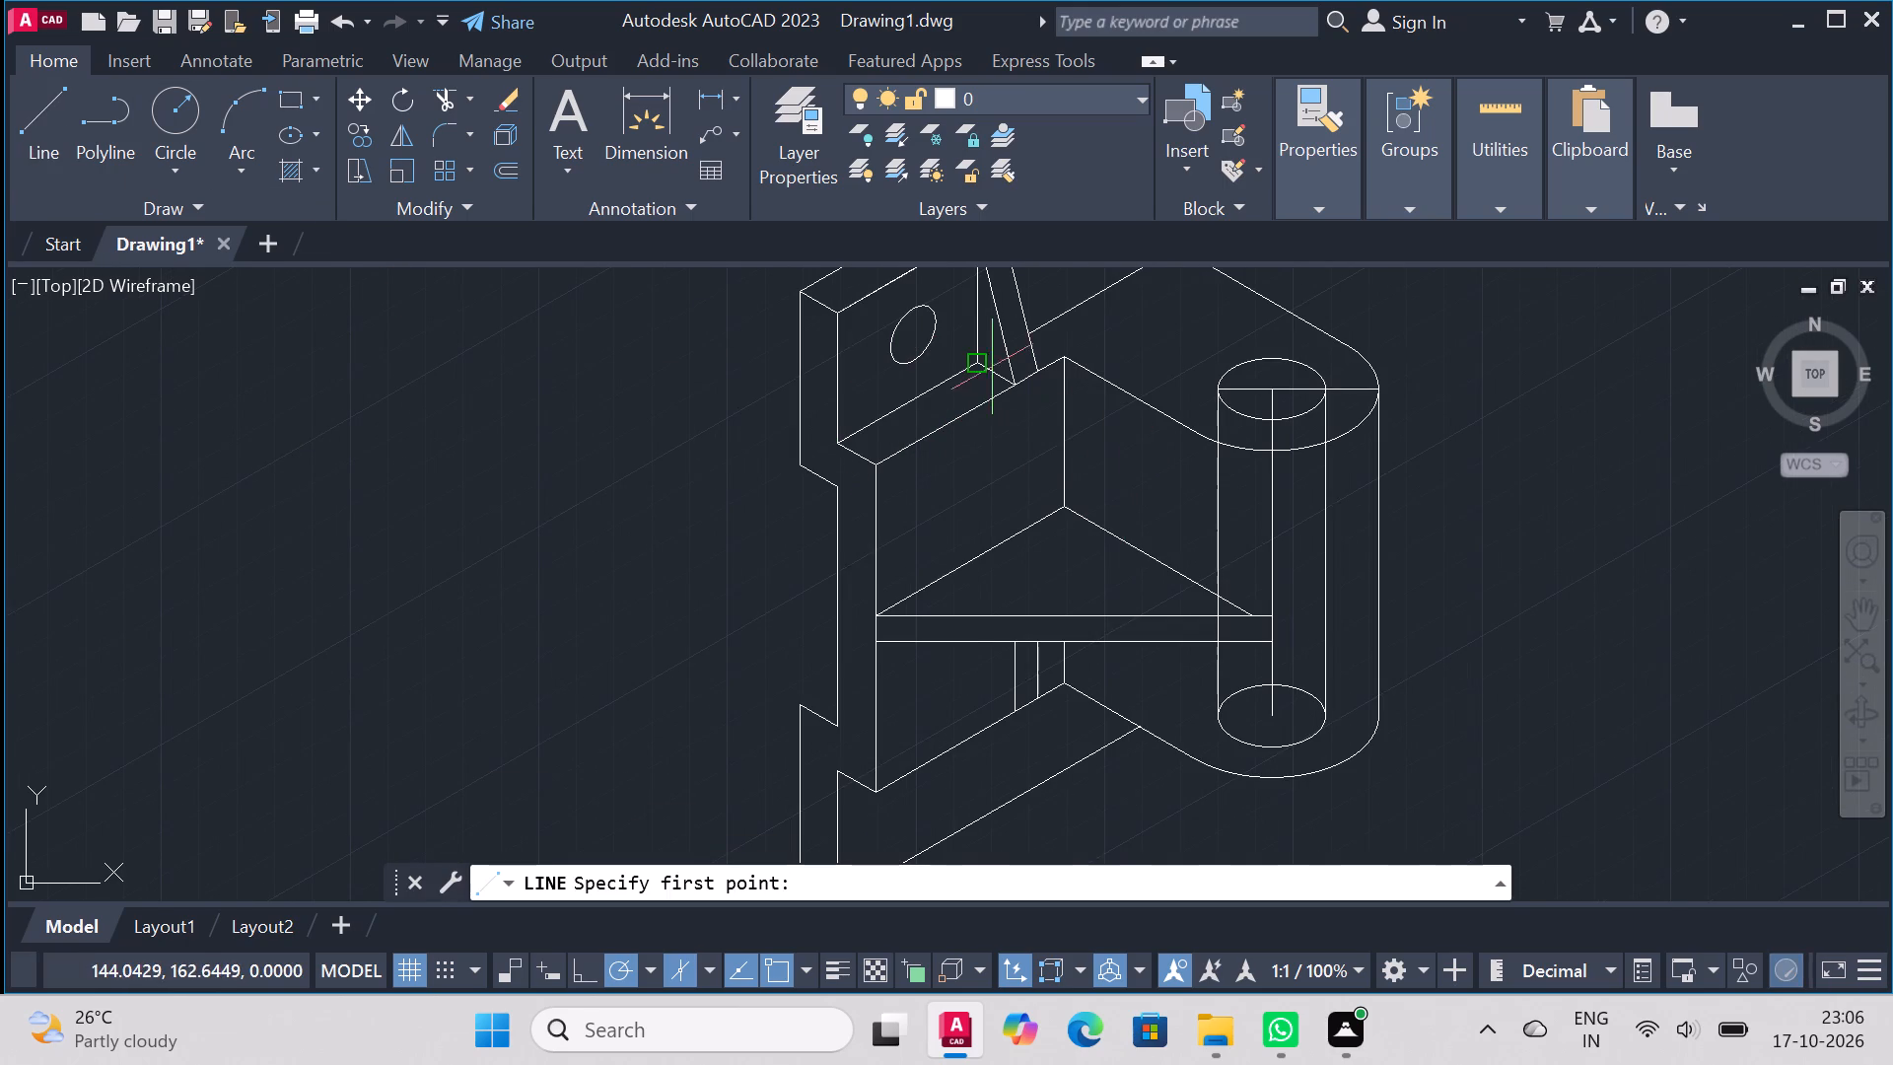
pyautogui.click(985, 359)
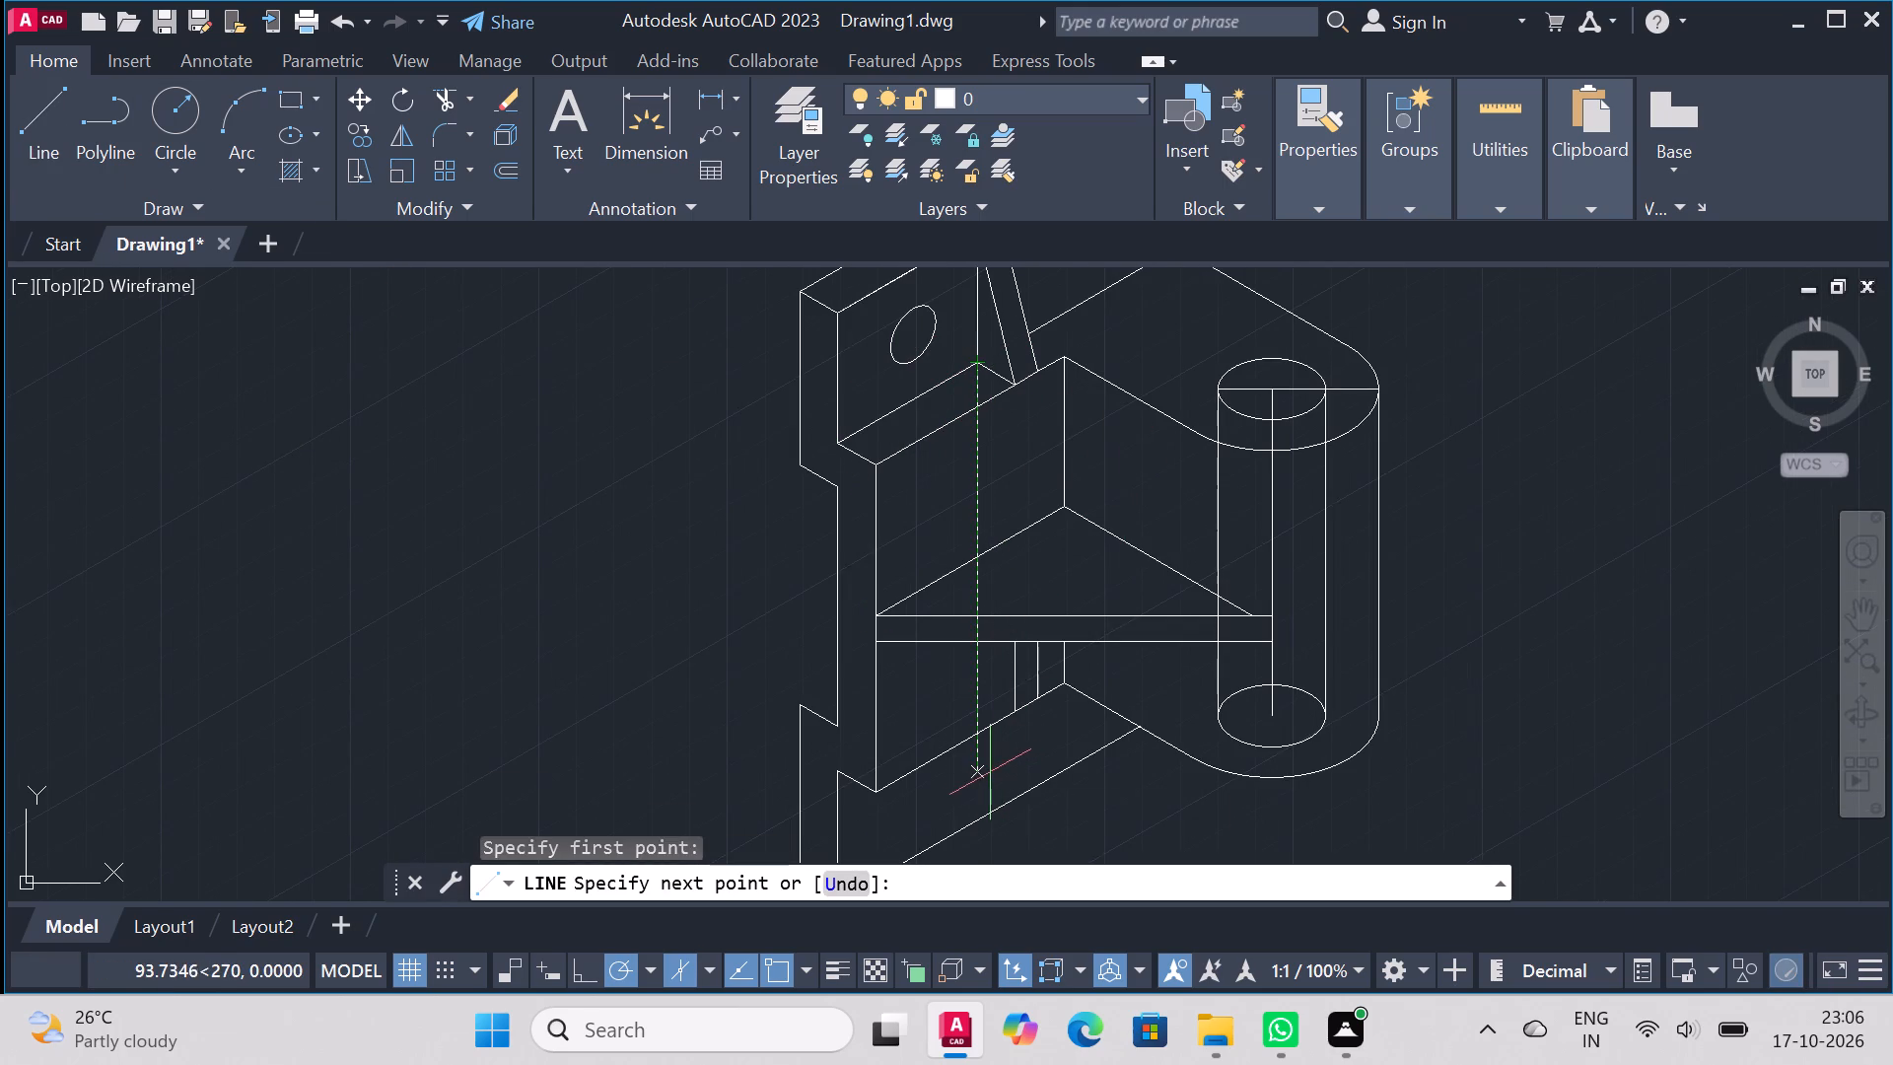
pyautogui.click(979, 827)
pyautogui.rightClick(979, 828)
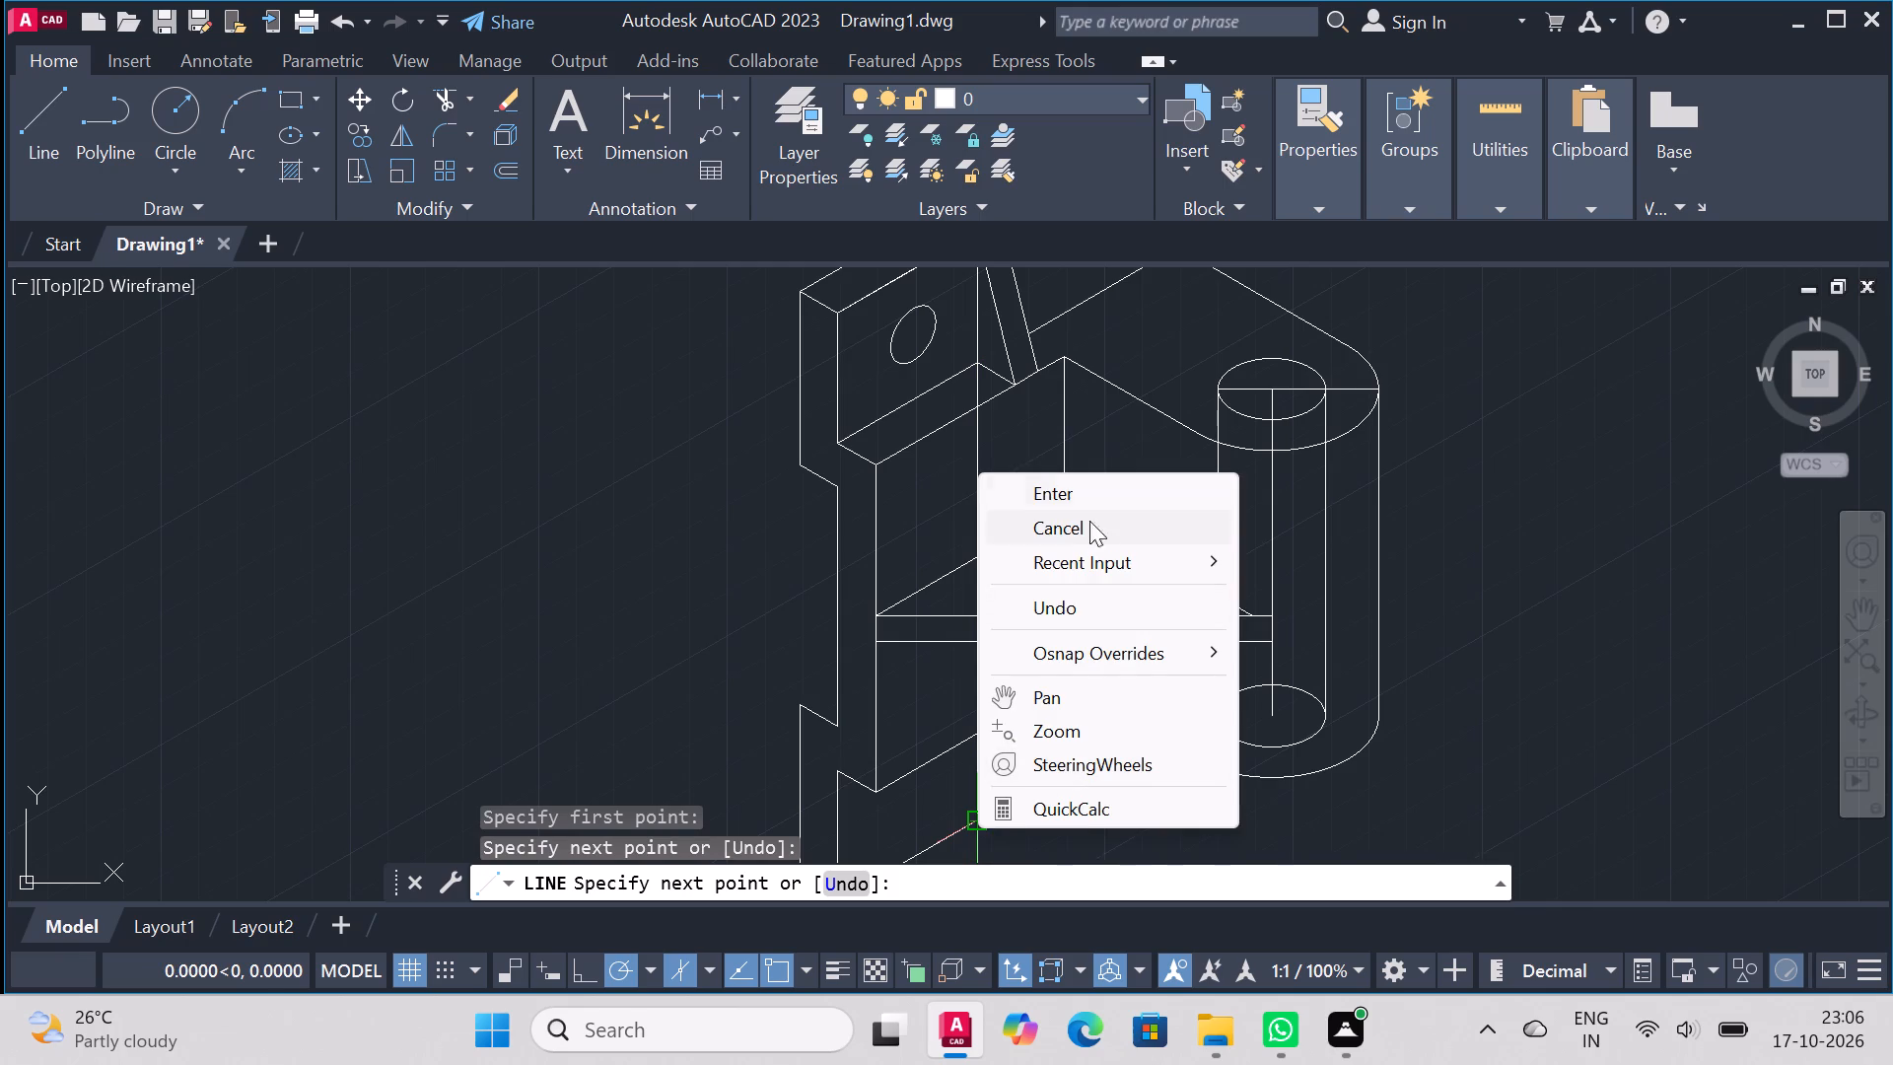
pyautogui.click(1086, 501)
# Draw the lower rib outline from the first short line's foot to the long line's lower end, 6 along the bottom edge, and to the second foot.
pyautogui.scroll(-2, 1151, 520)
pyautogui.scroll(2, 1173, 605)
pyautogui.rightClick(1437, 518)
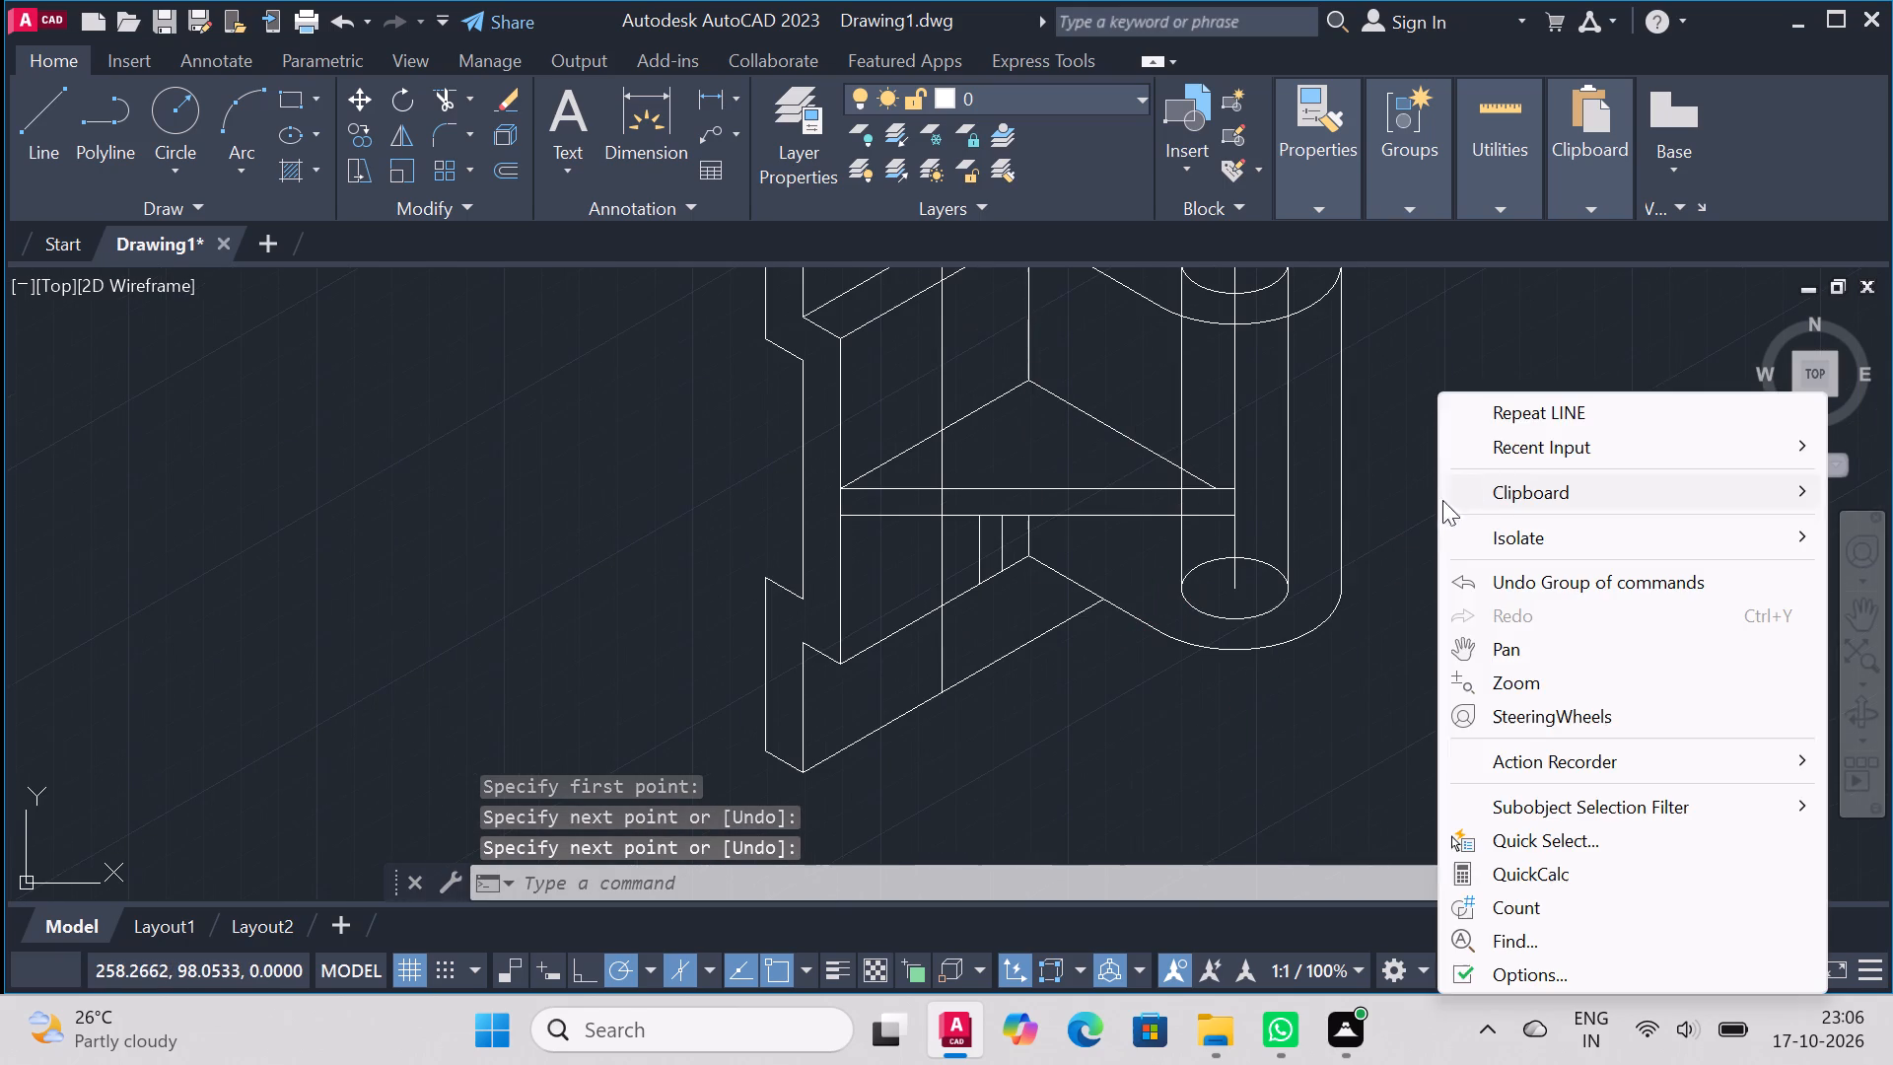
pyautogui.click(1529, 399)
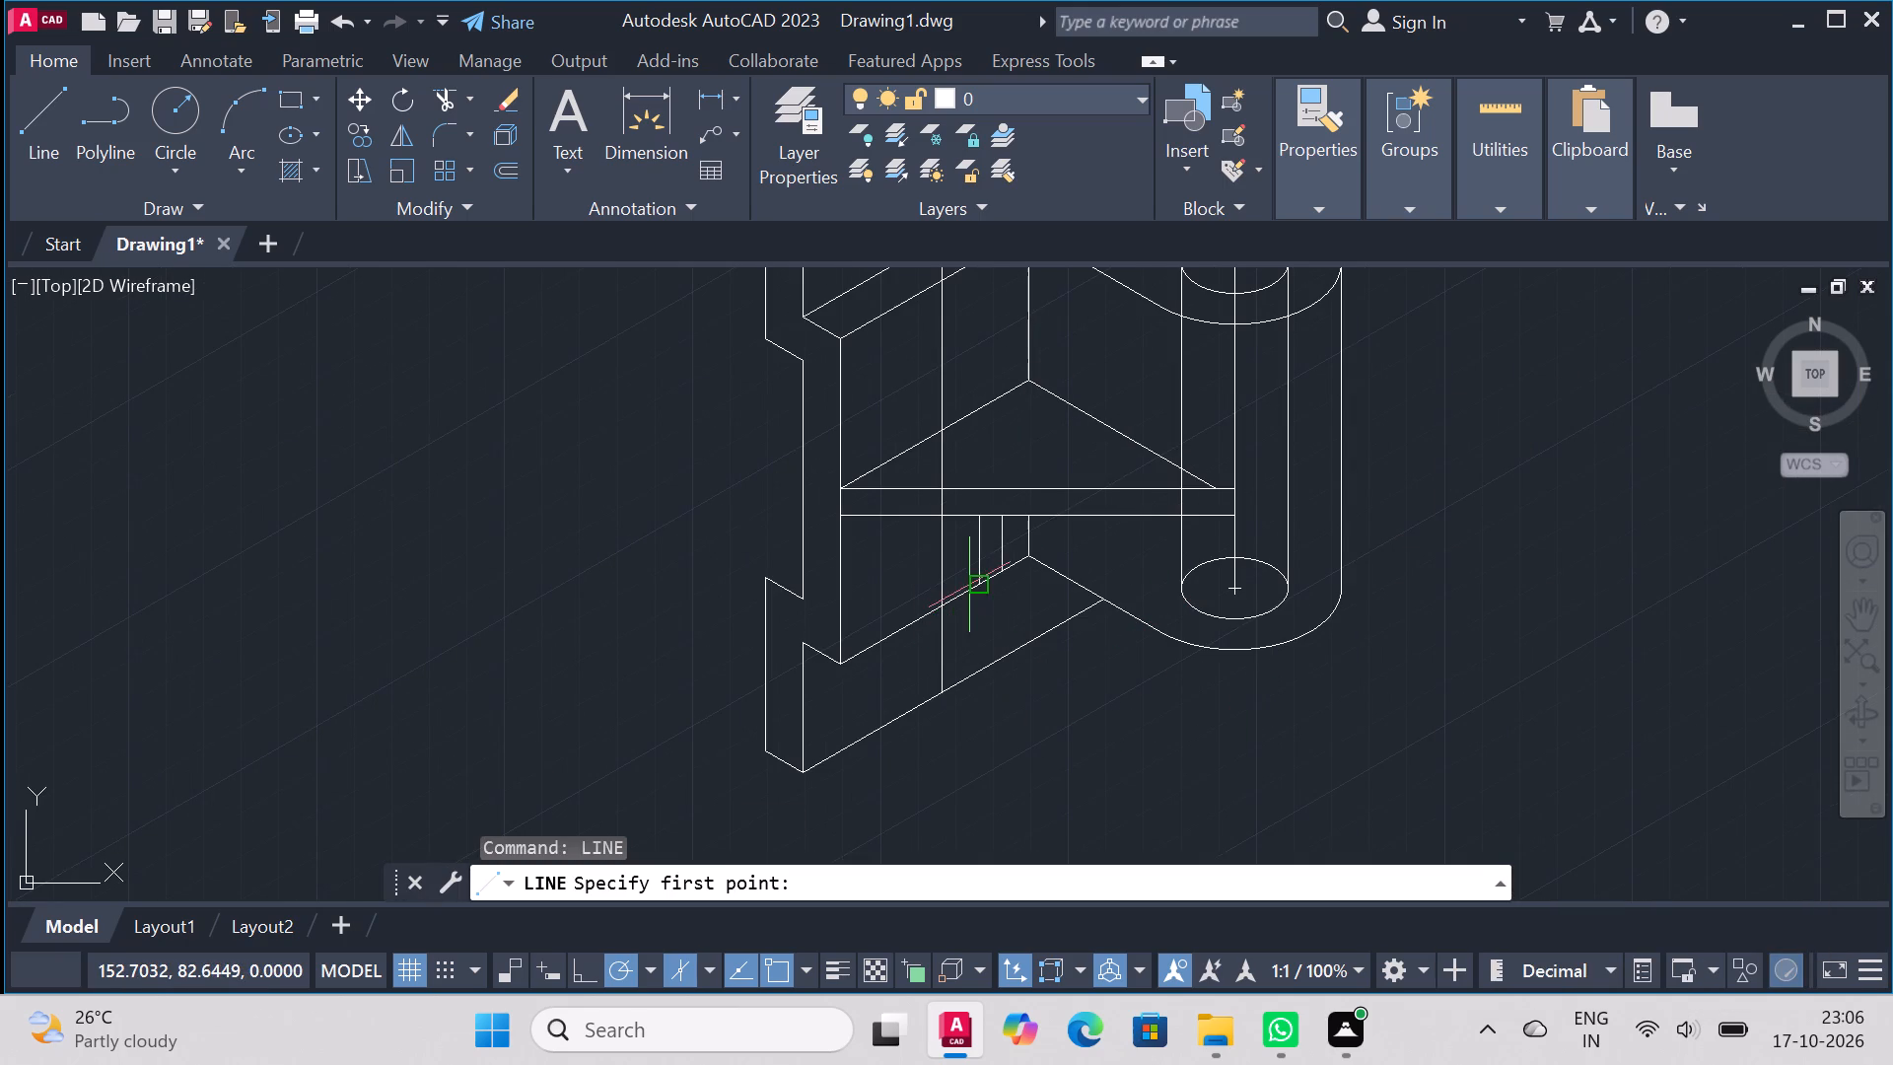
pyautogui.click(981, 587)
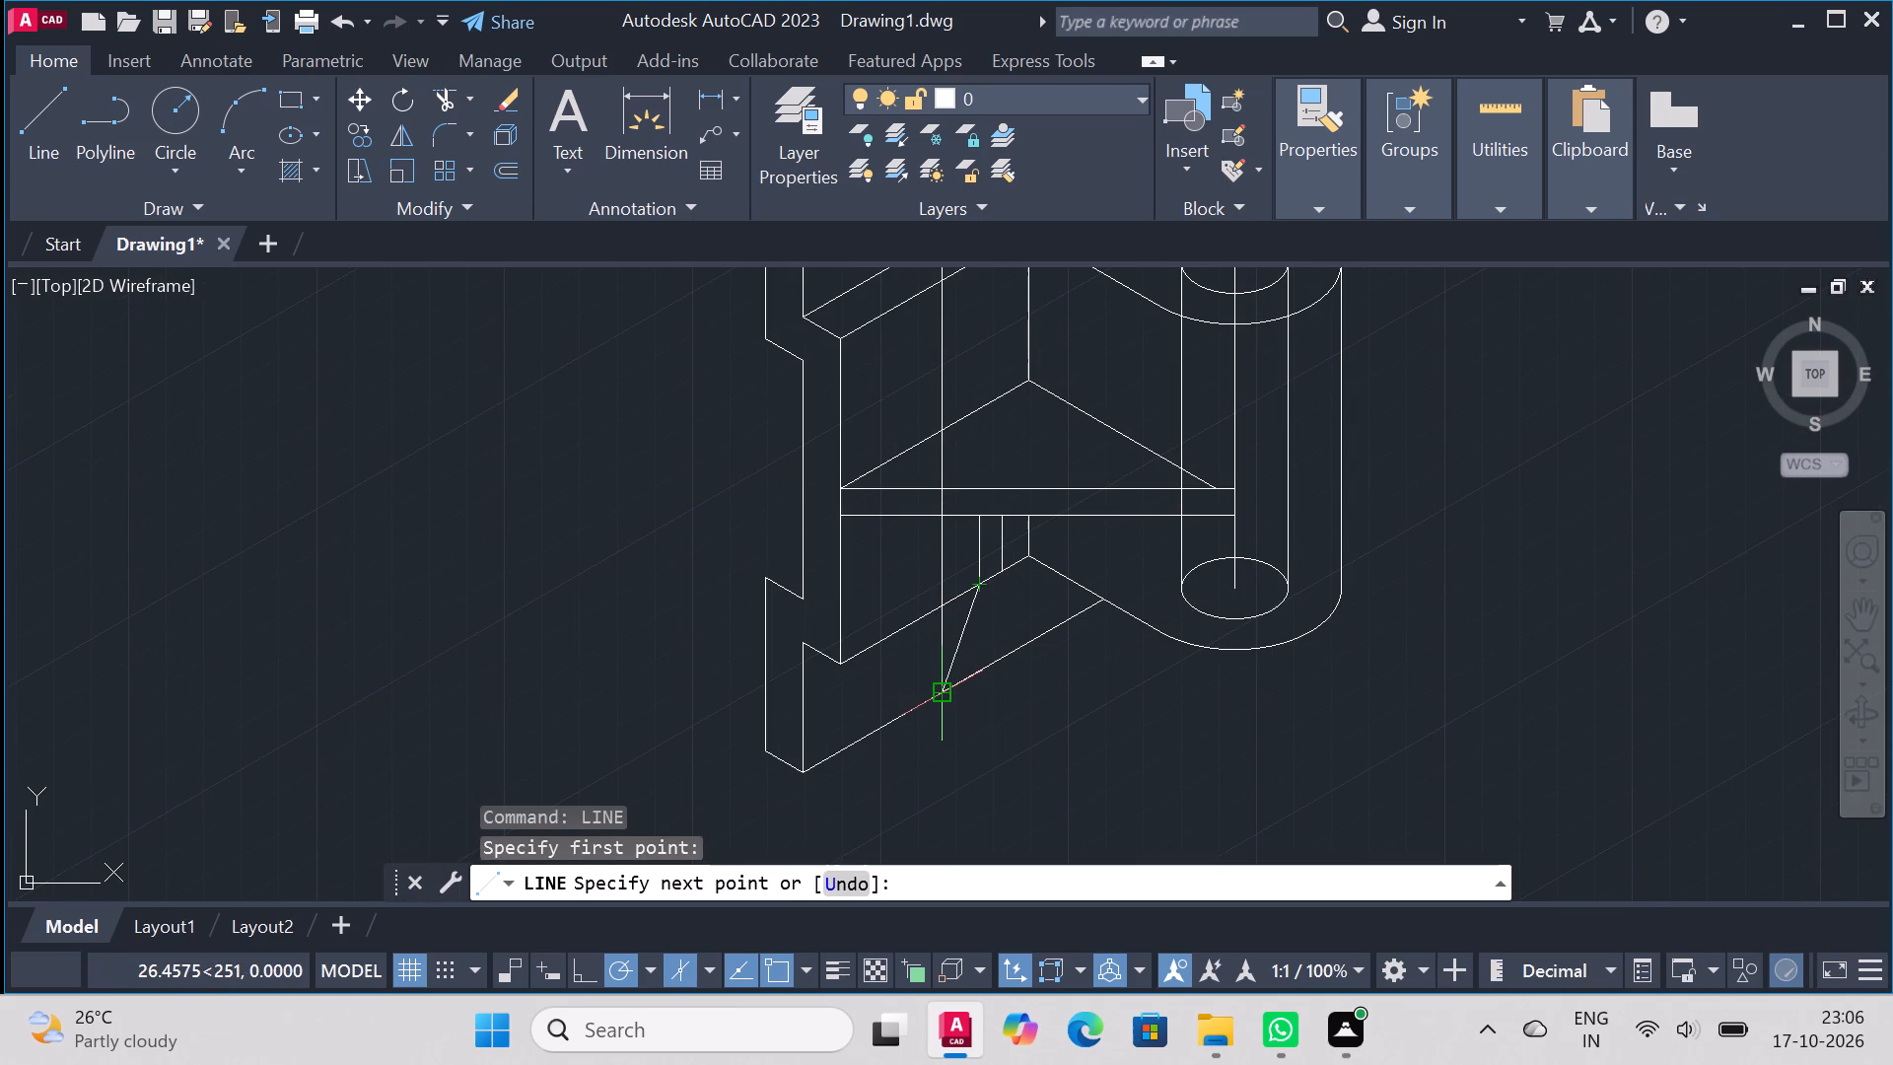
pyautogui.click(944, 696)
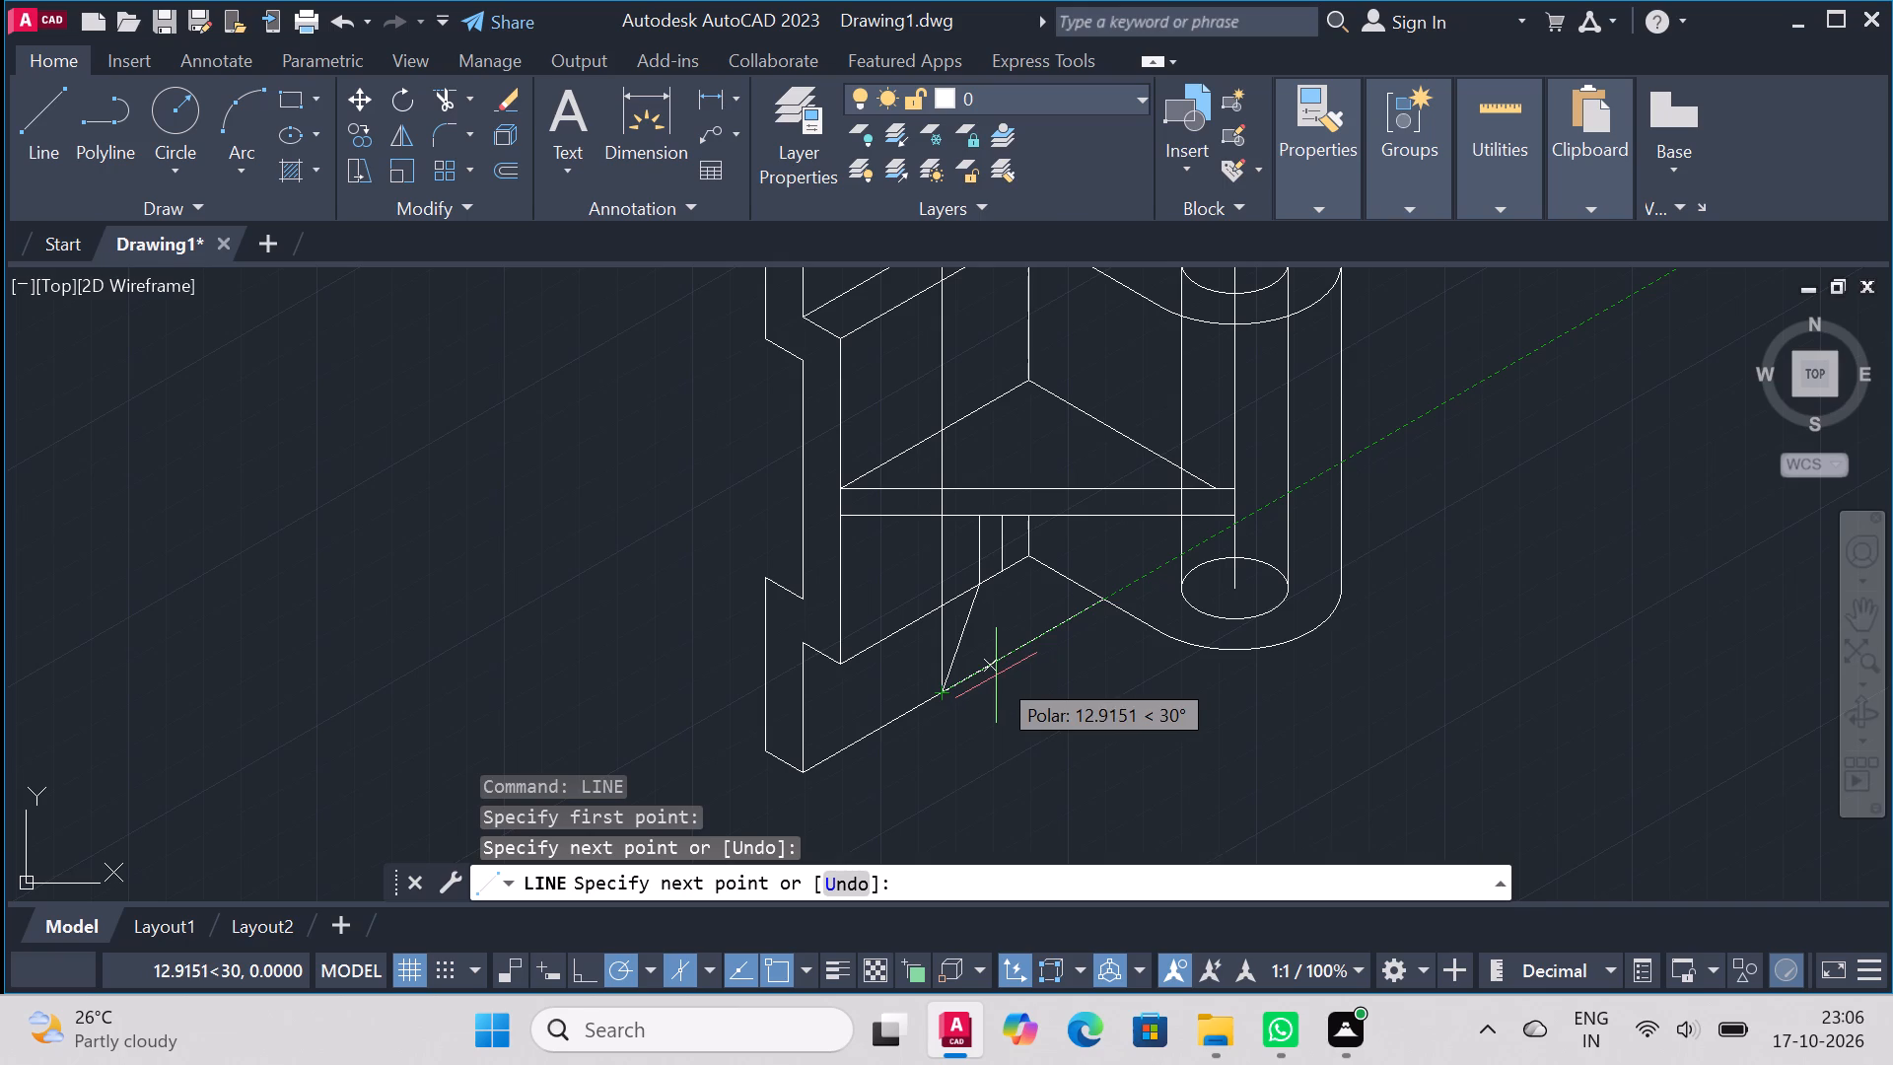
pyautogui.press('6')
pyautogui.press('Return')
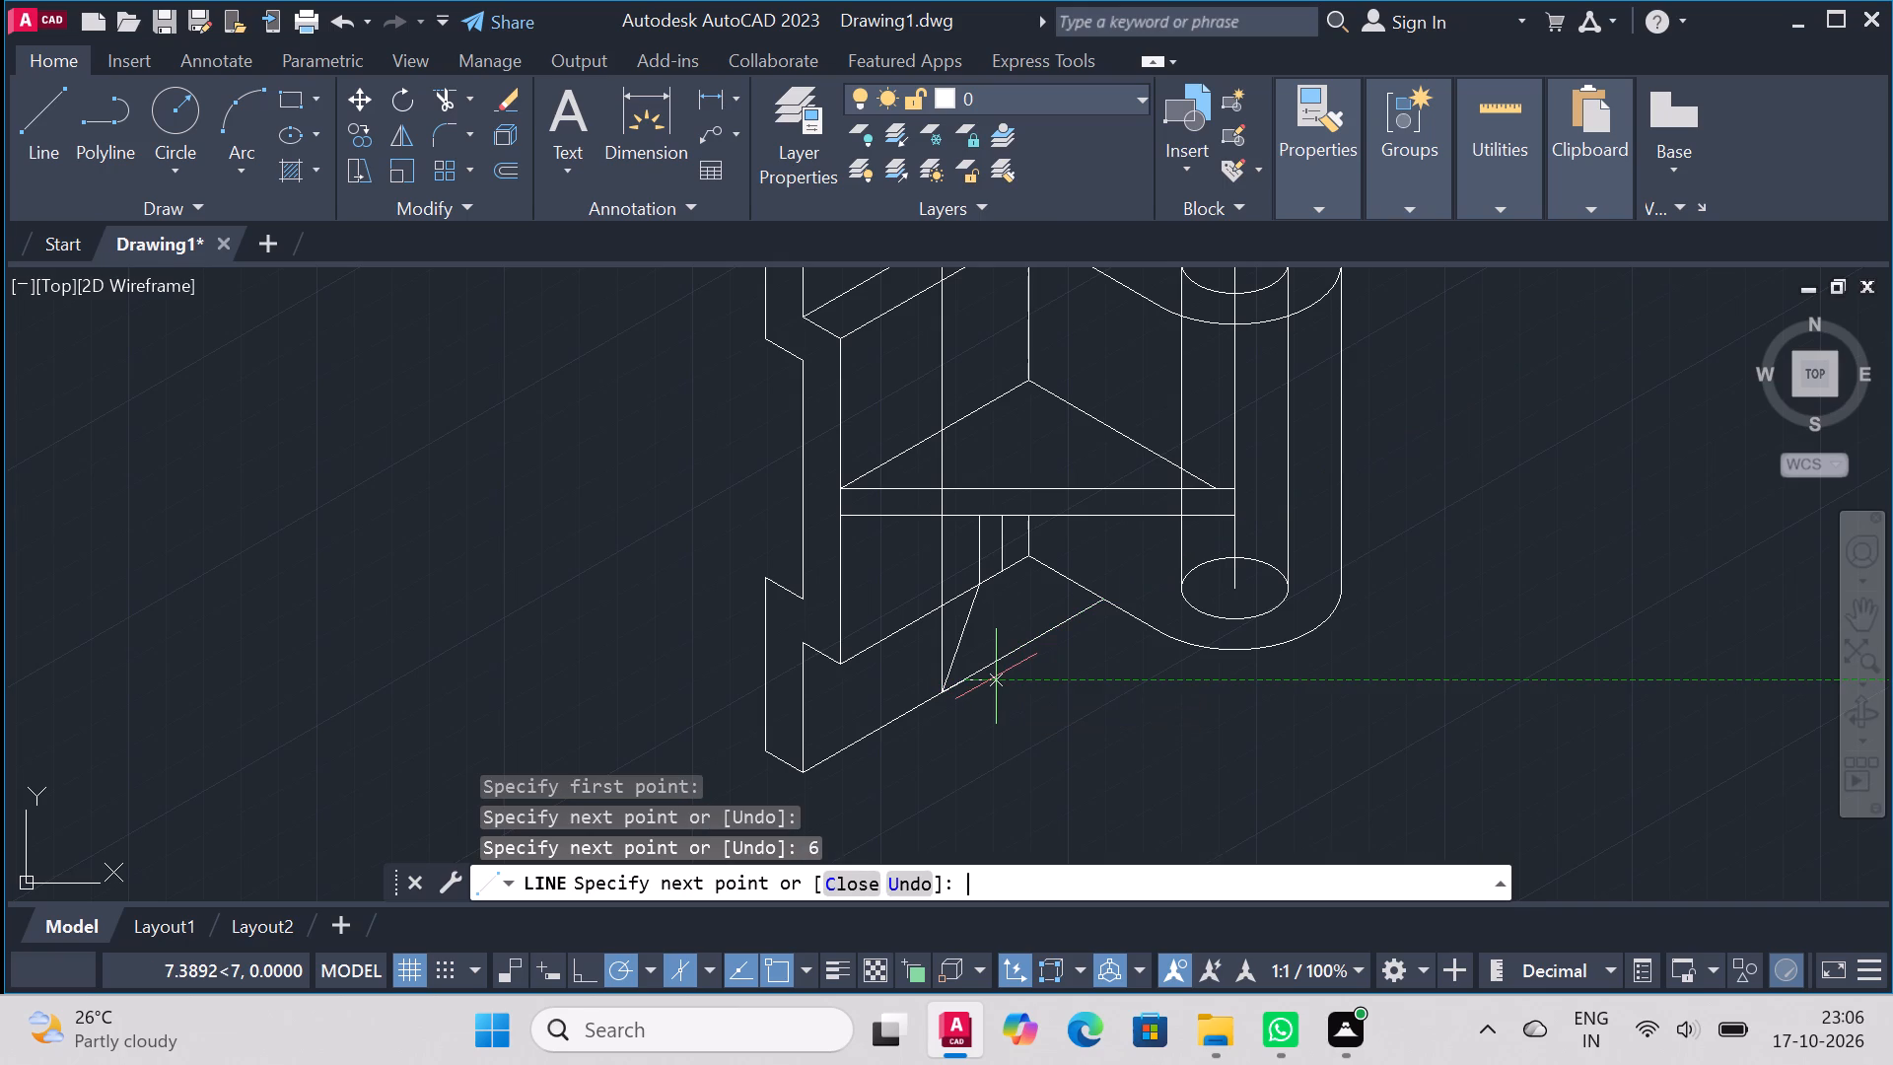
pyautogui.click(1001, 568)
pyautogui.rightClick(1002, 568)
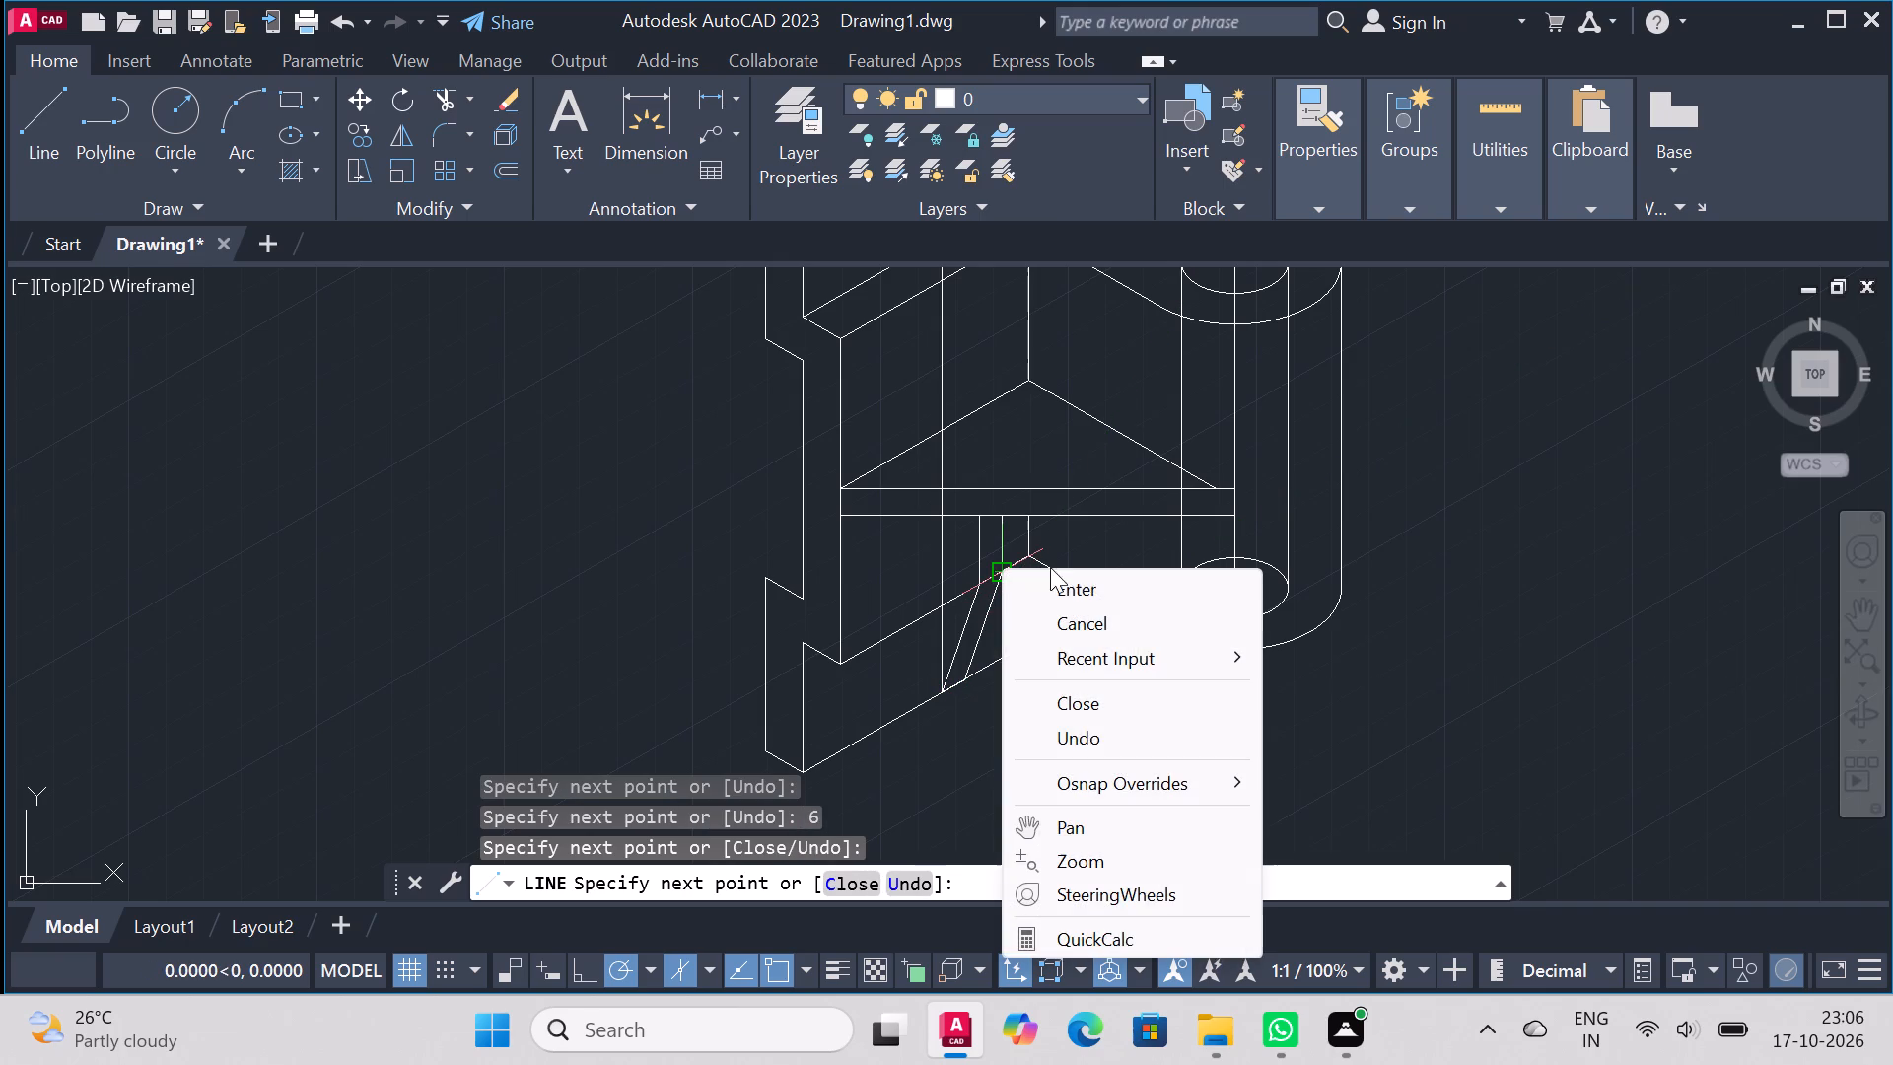
pyautogui.click(1100, 585)
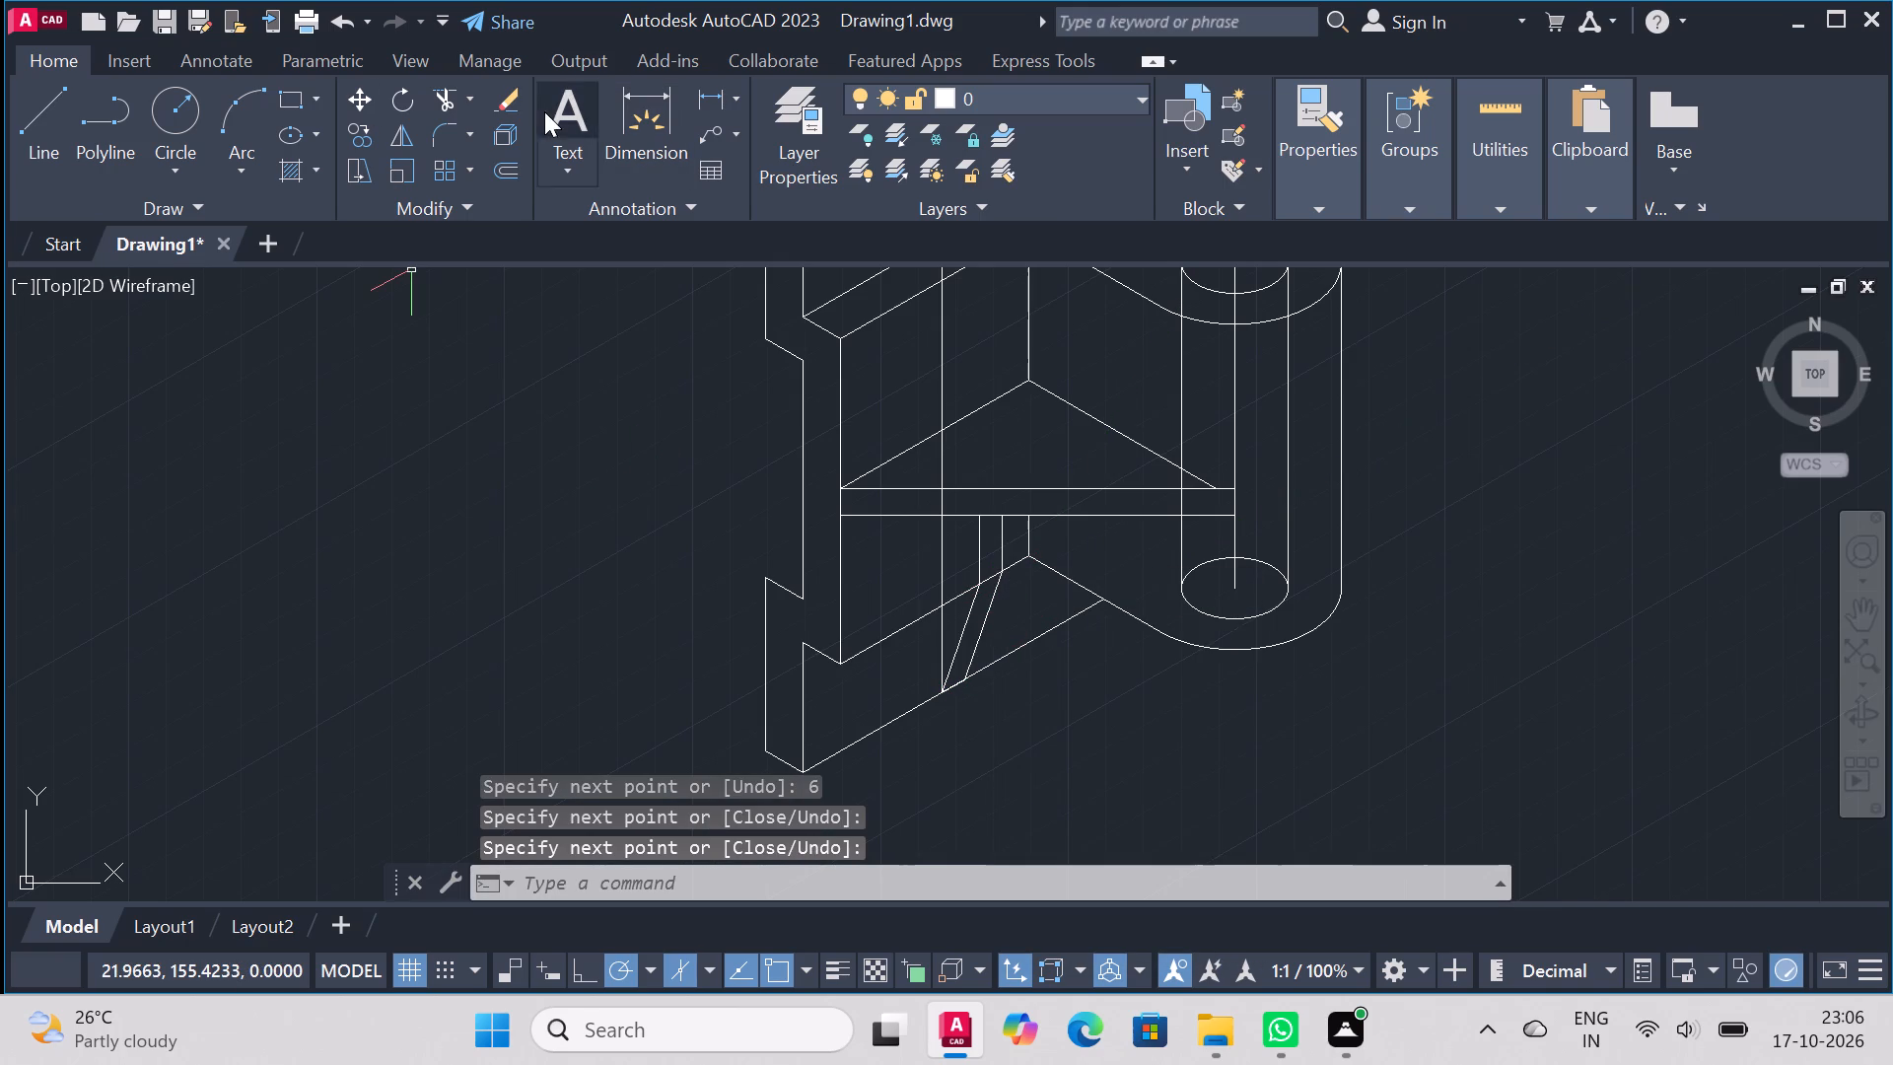
# Trim away the two short vertical lines beneath the web and all of the long vertical line above the lower inner edge.
pyautogui.click(443, 102)
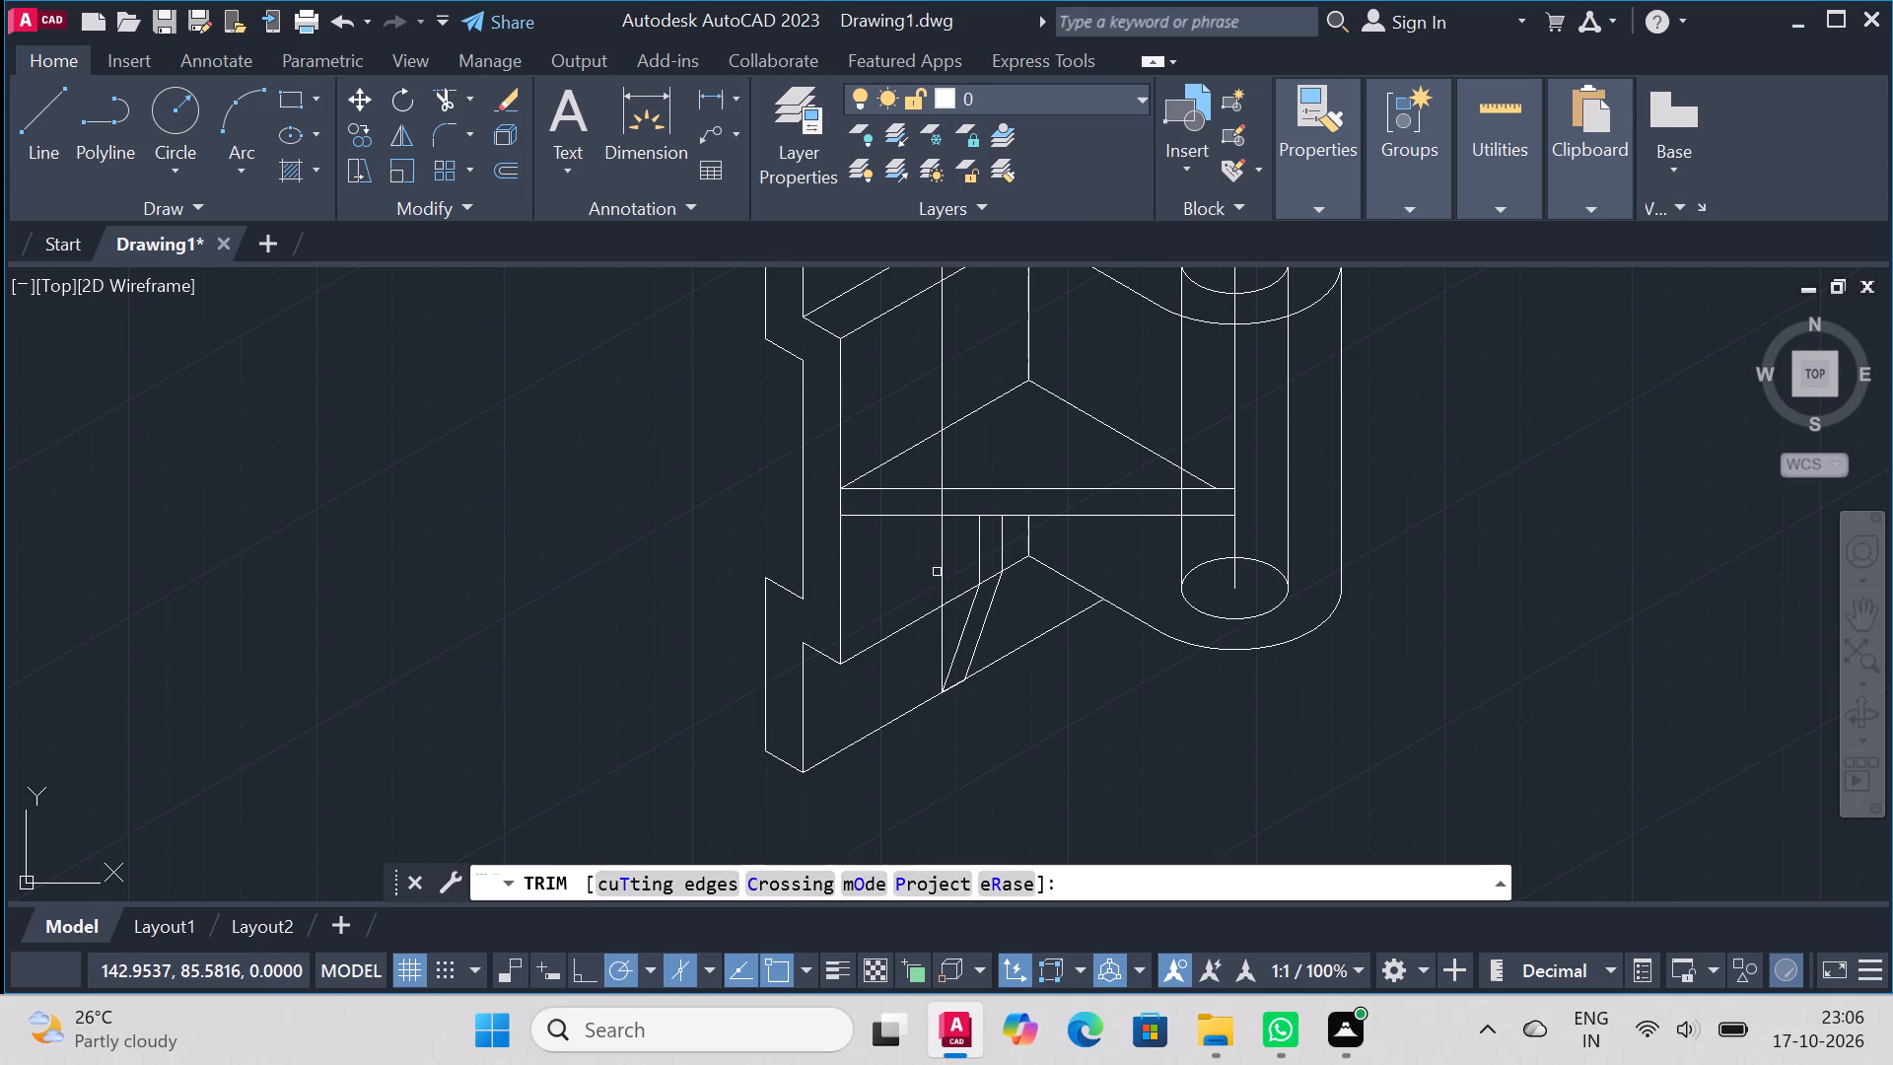
pyautogui.click(937, 572)
pyautogui.click(1014, 548)
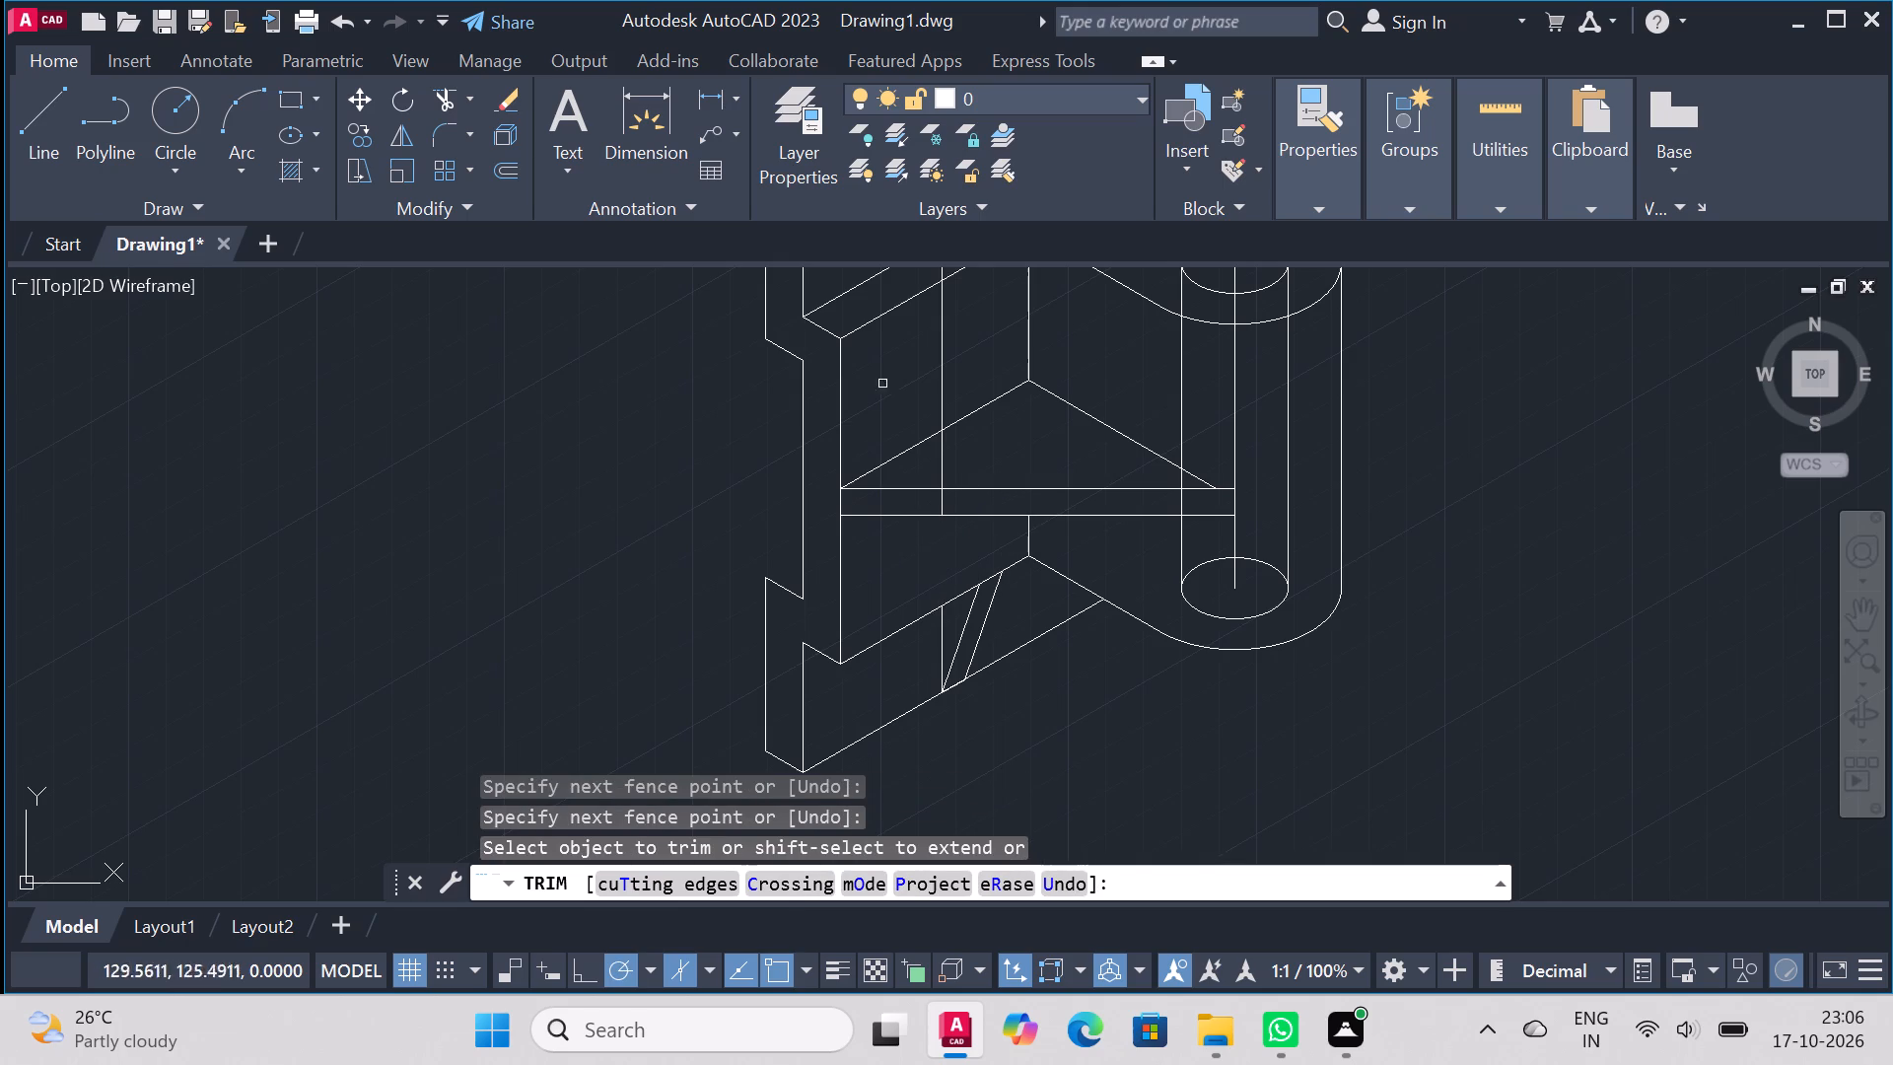
pyautogui.click(946, 452)
pyautogui.click(916, 457)
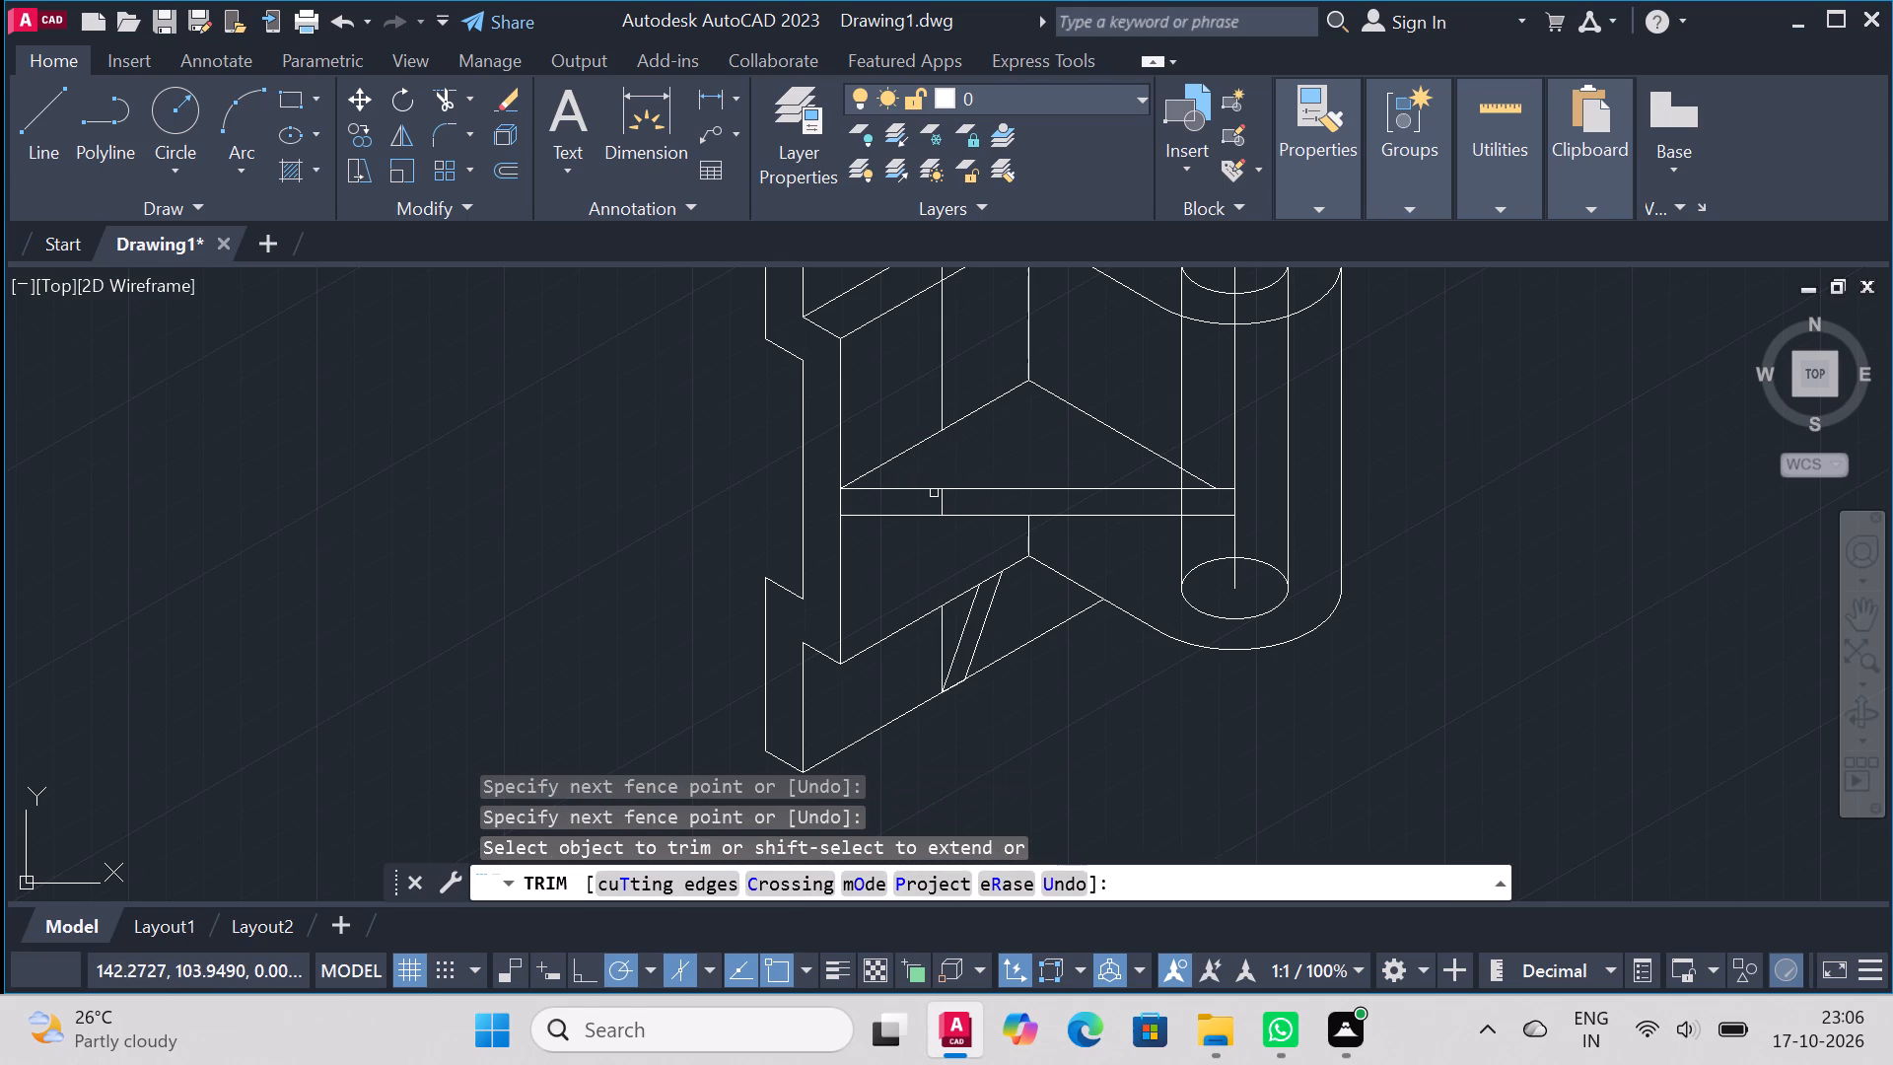
pyautogui.click(942, 501)
pyautogui.click(941, 385)
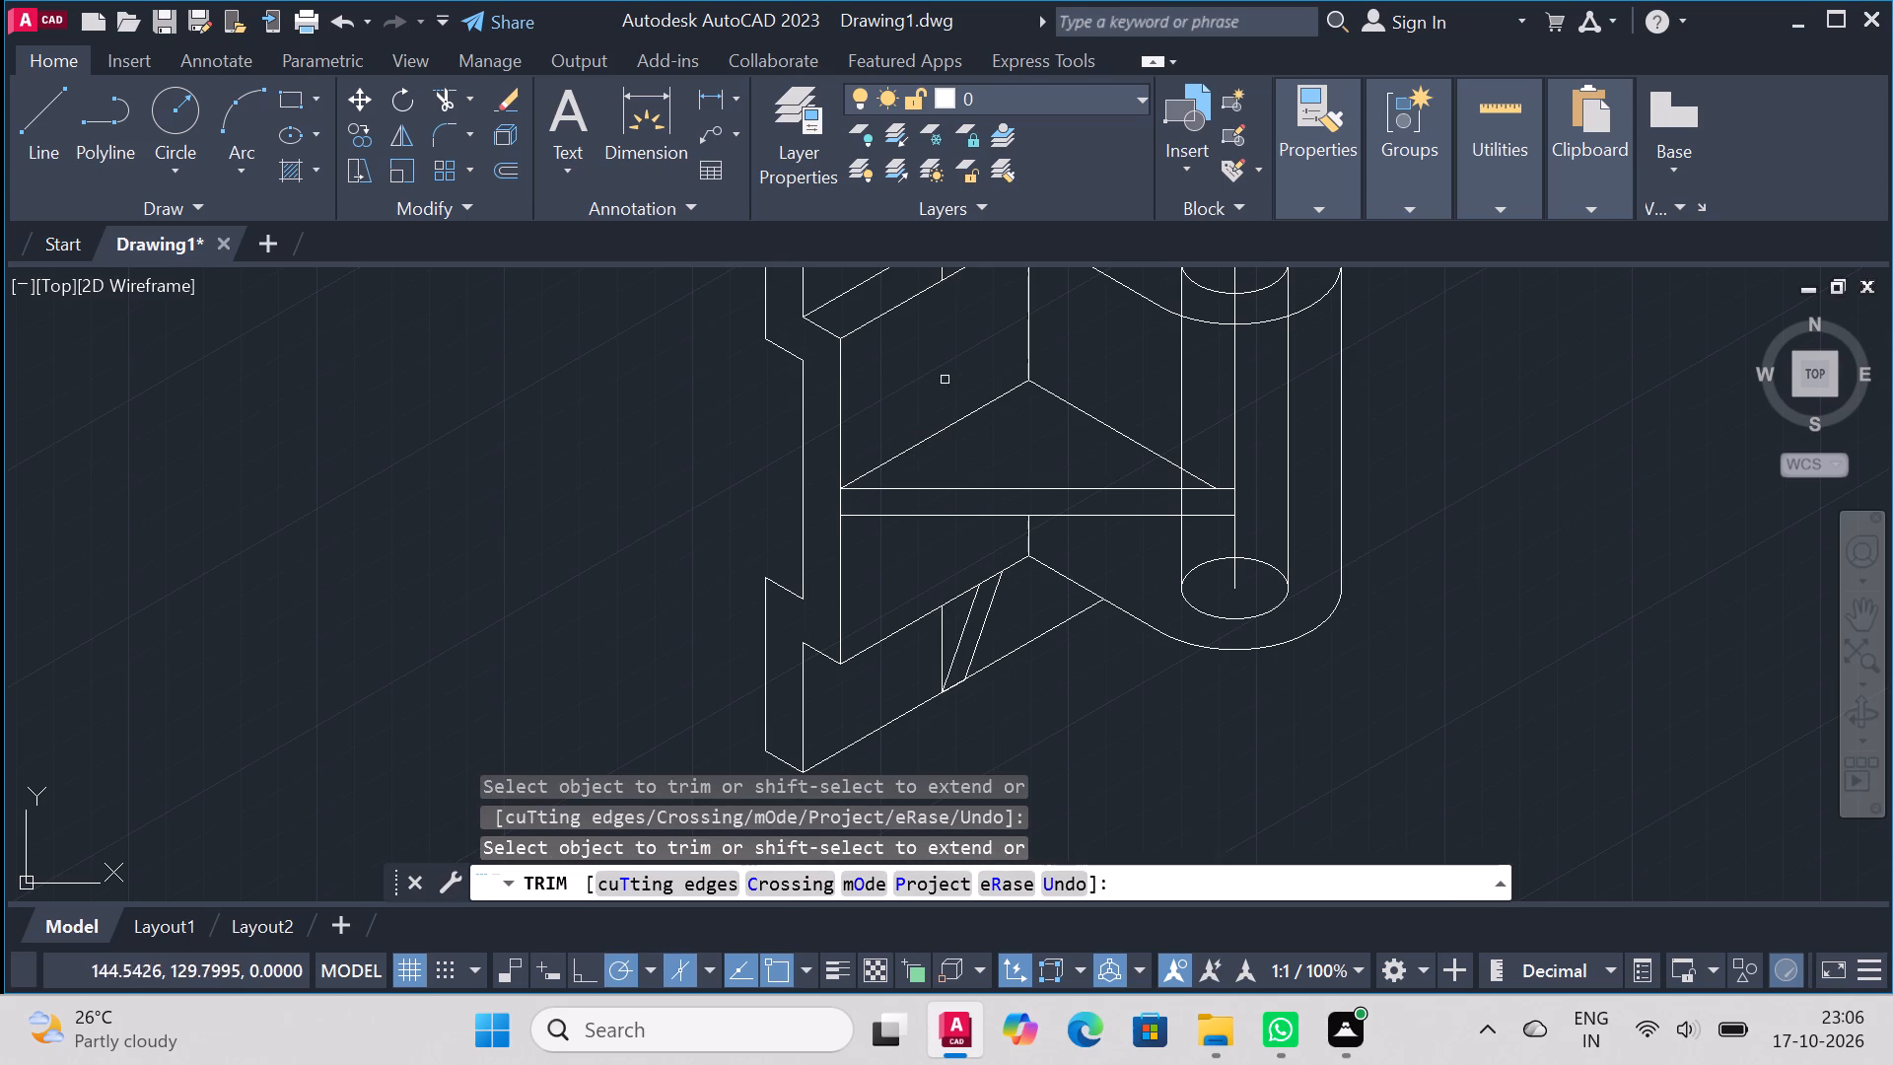
pyautogui.scroll(-3, 1021, 451)
pyautogui.scroll(3, 1007, 372)
pyautogui.click(997, 518)
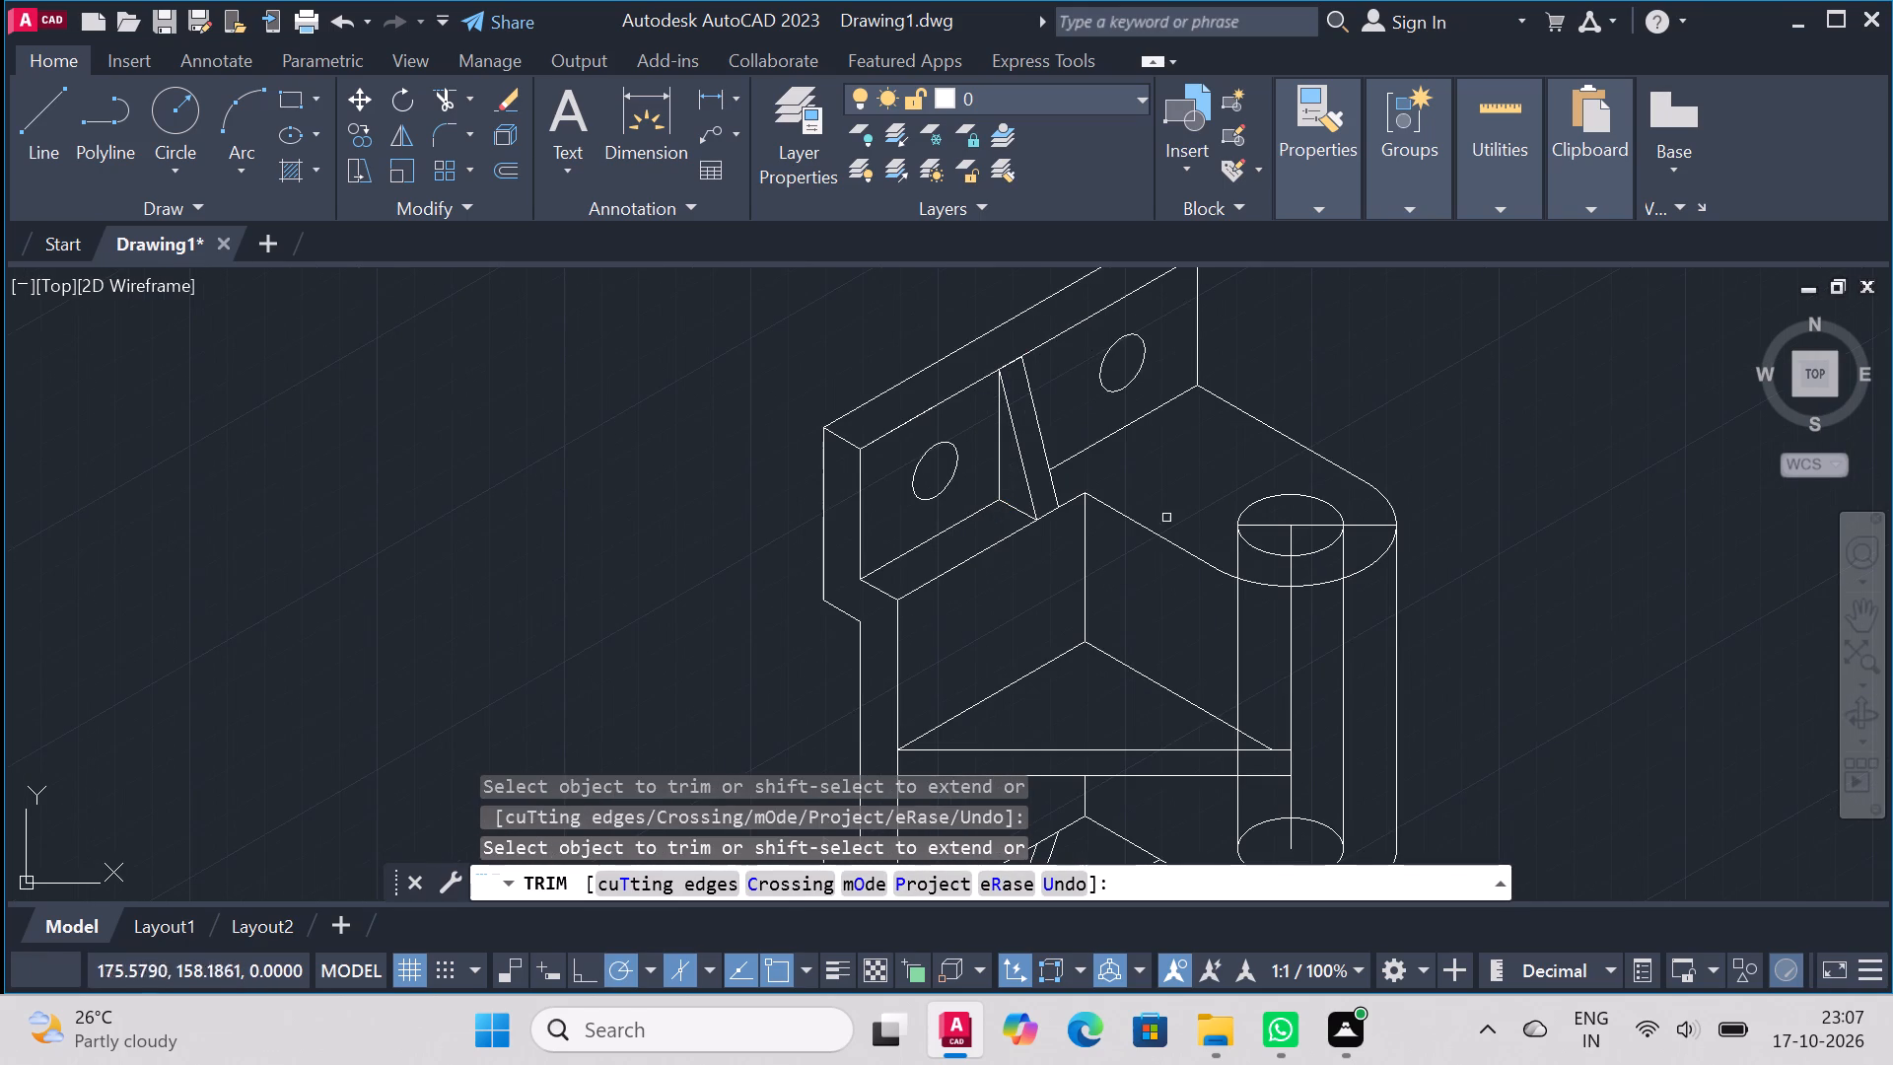
# Load the ACAD_ISO02W100 ISO dash linetype into the drawing.
pyautogui.scroll(-2, 1188, 497)
pyautogui.scroll(1, 1205, 601)
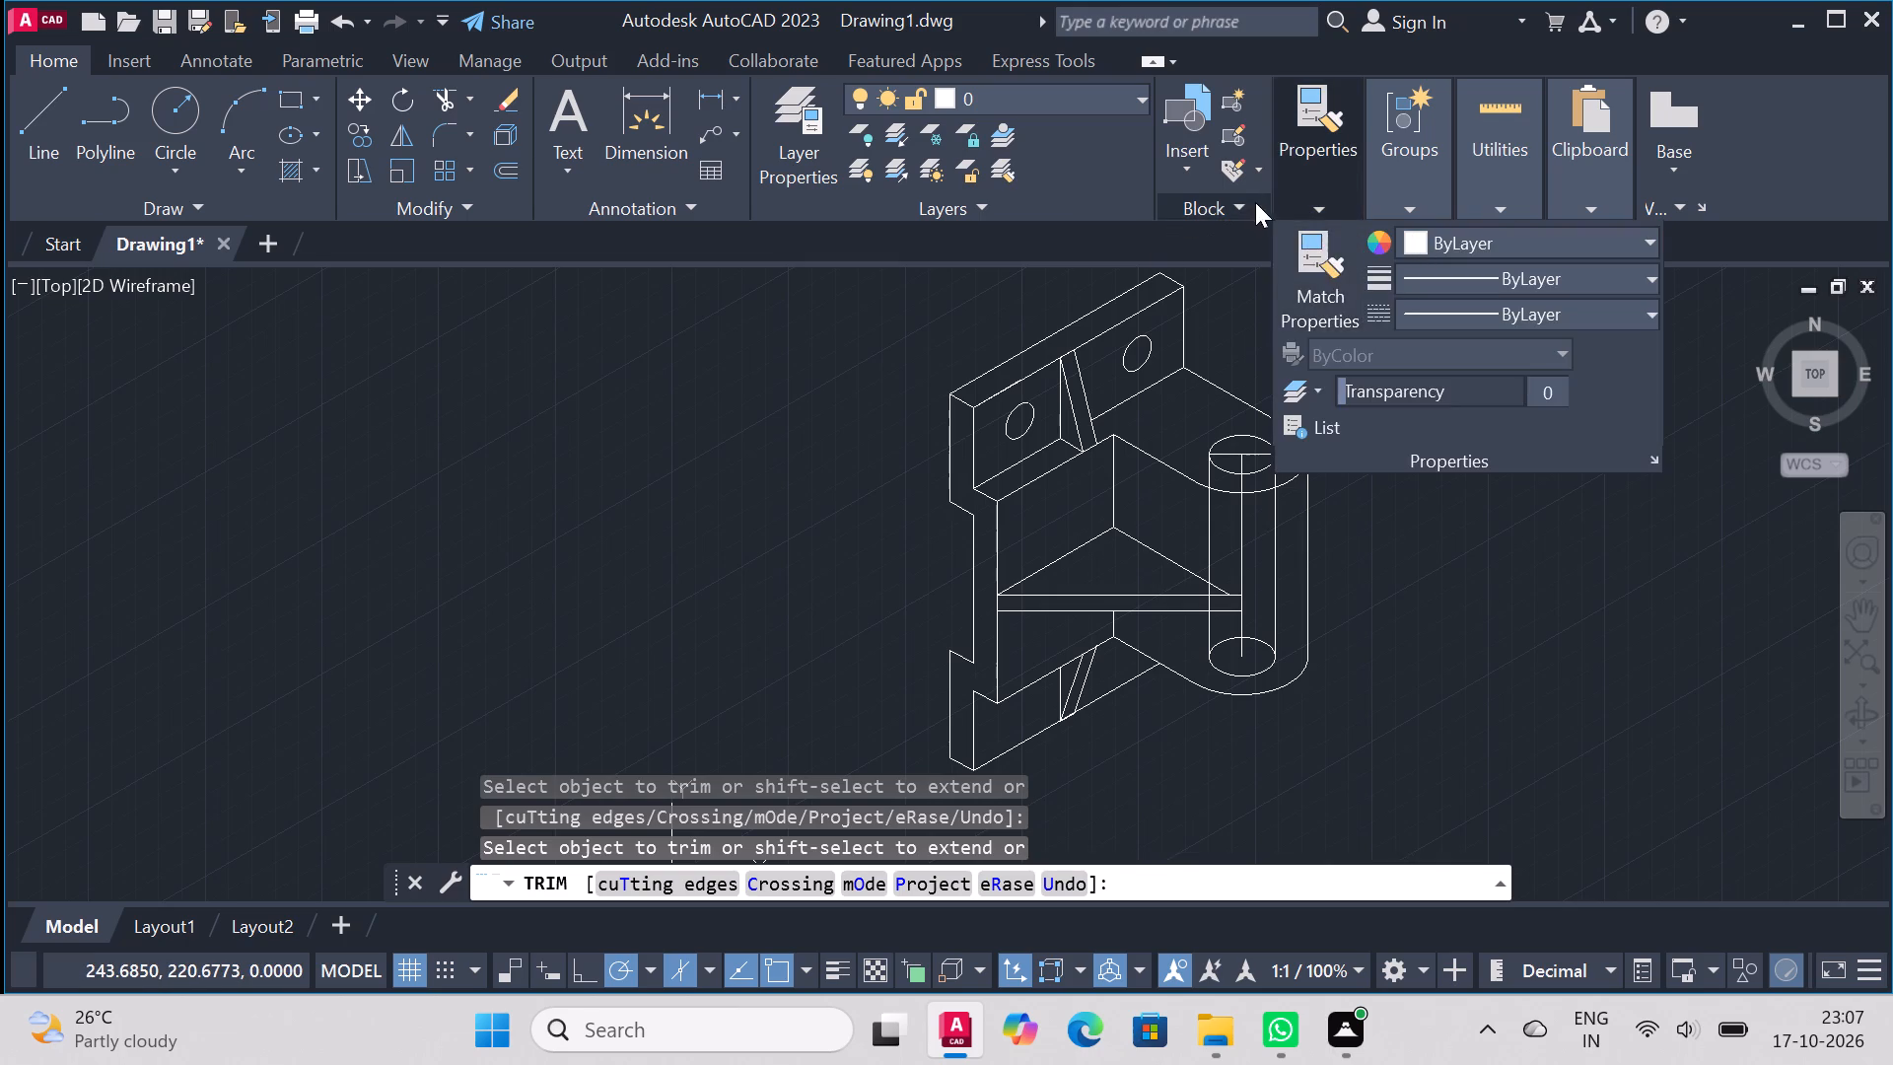
pyautogui.click(1335, 203)
pyautogui.click(1504, 314)
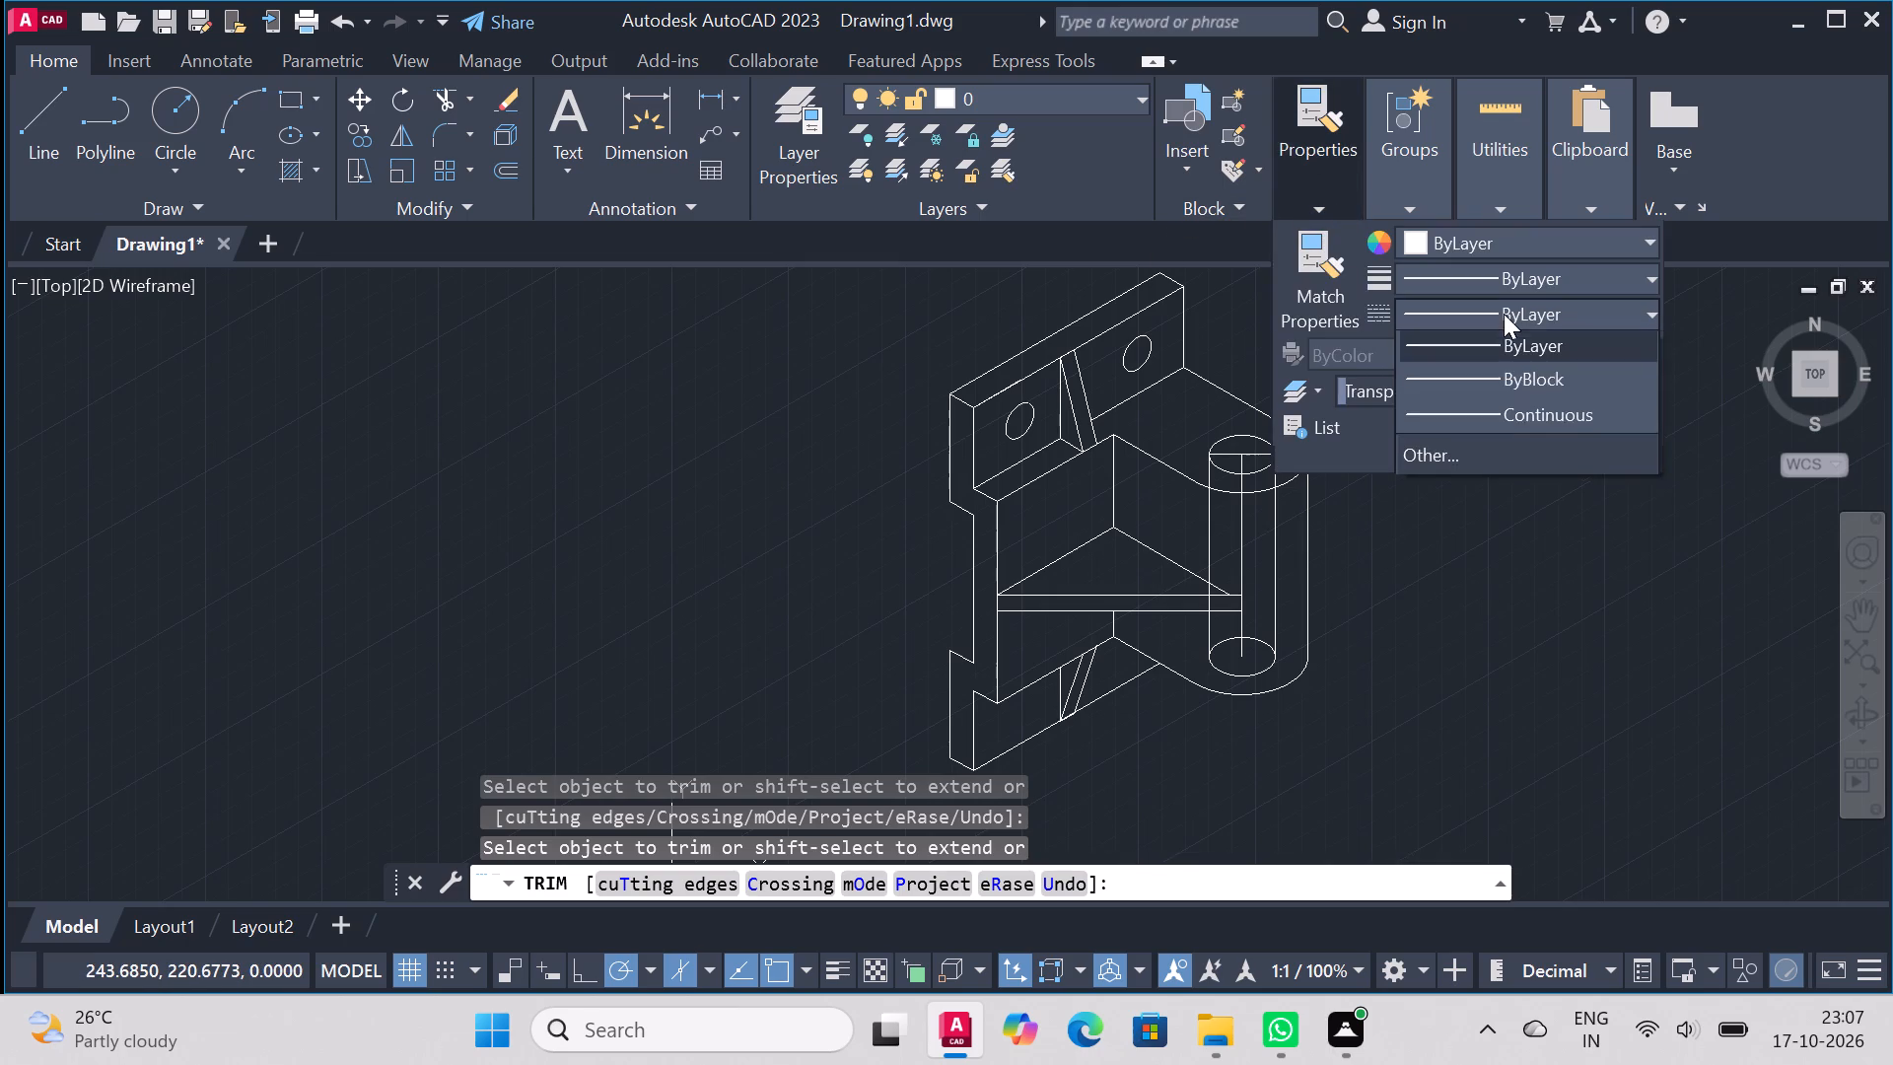
pyautogui.click(1480, 452)
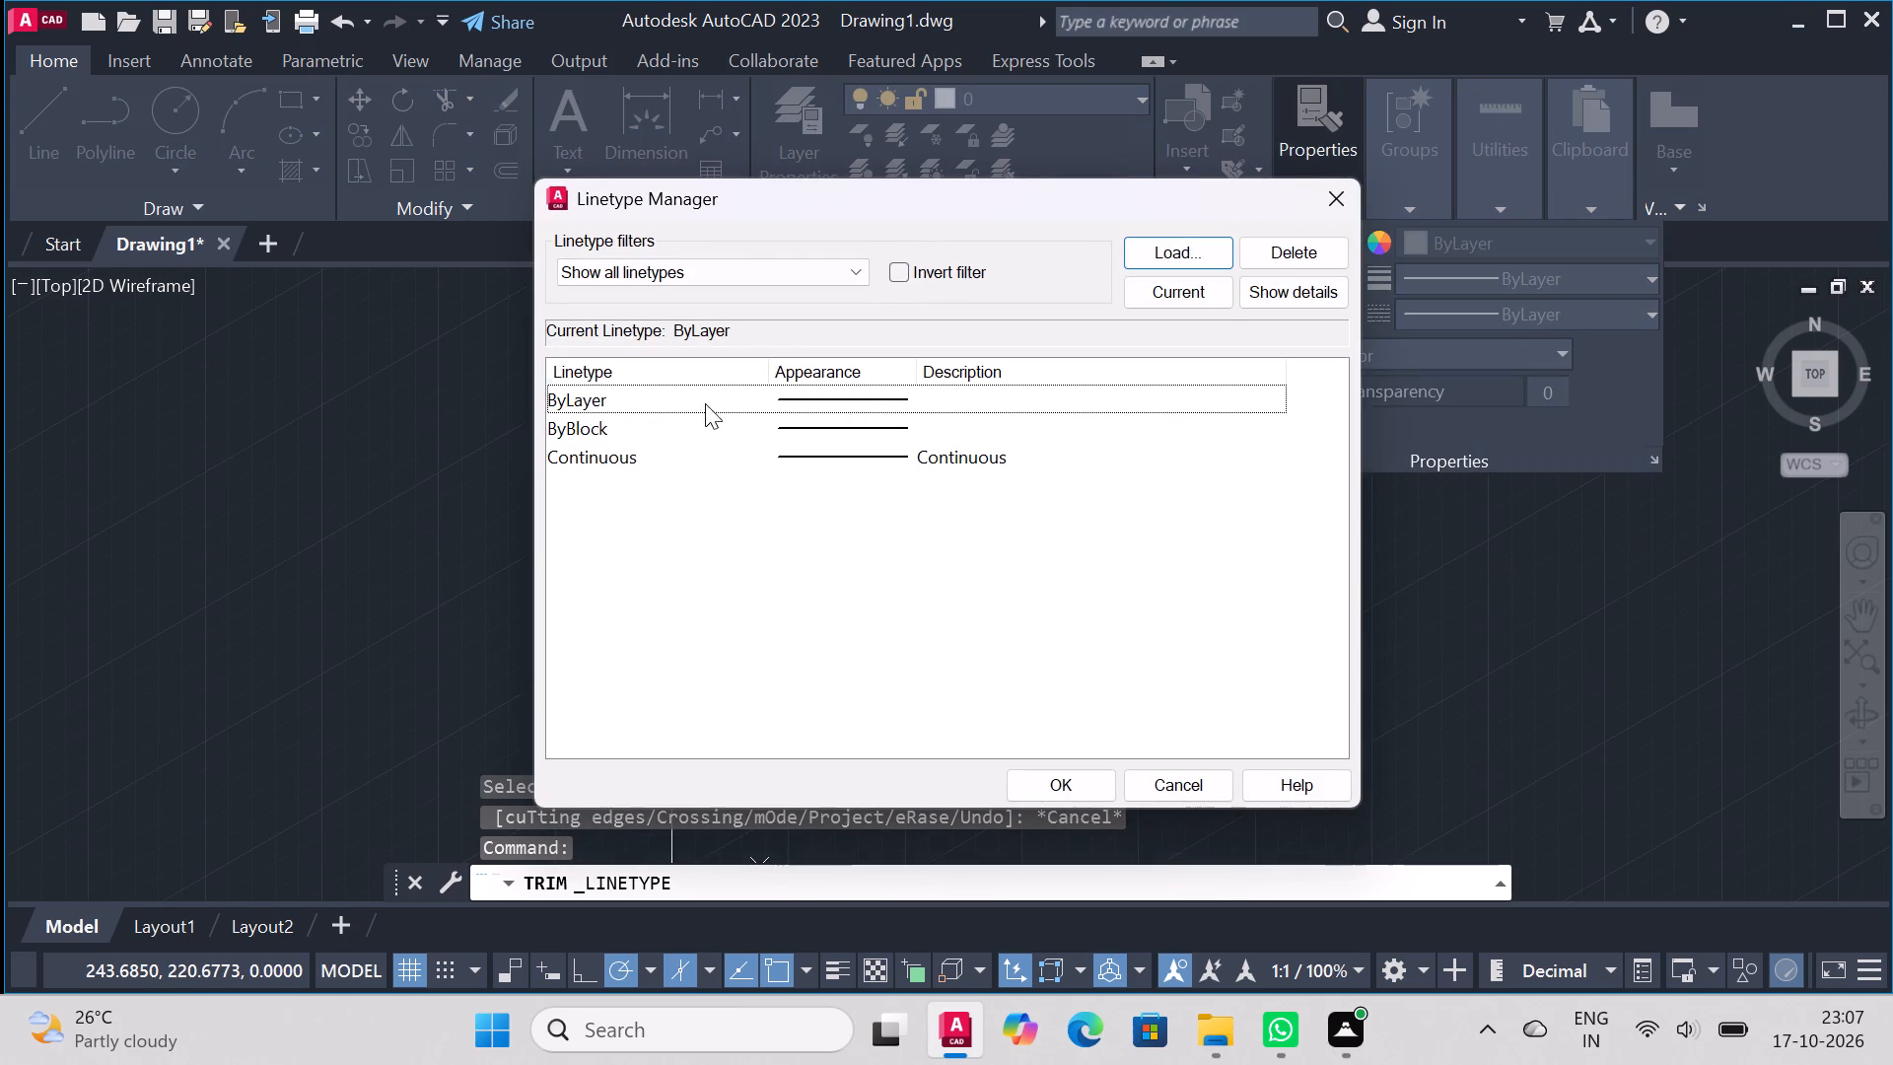
pyautogui.click(1174, 256)
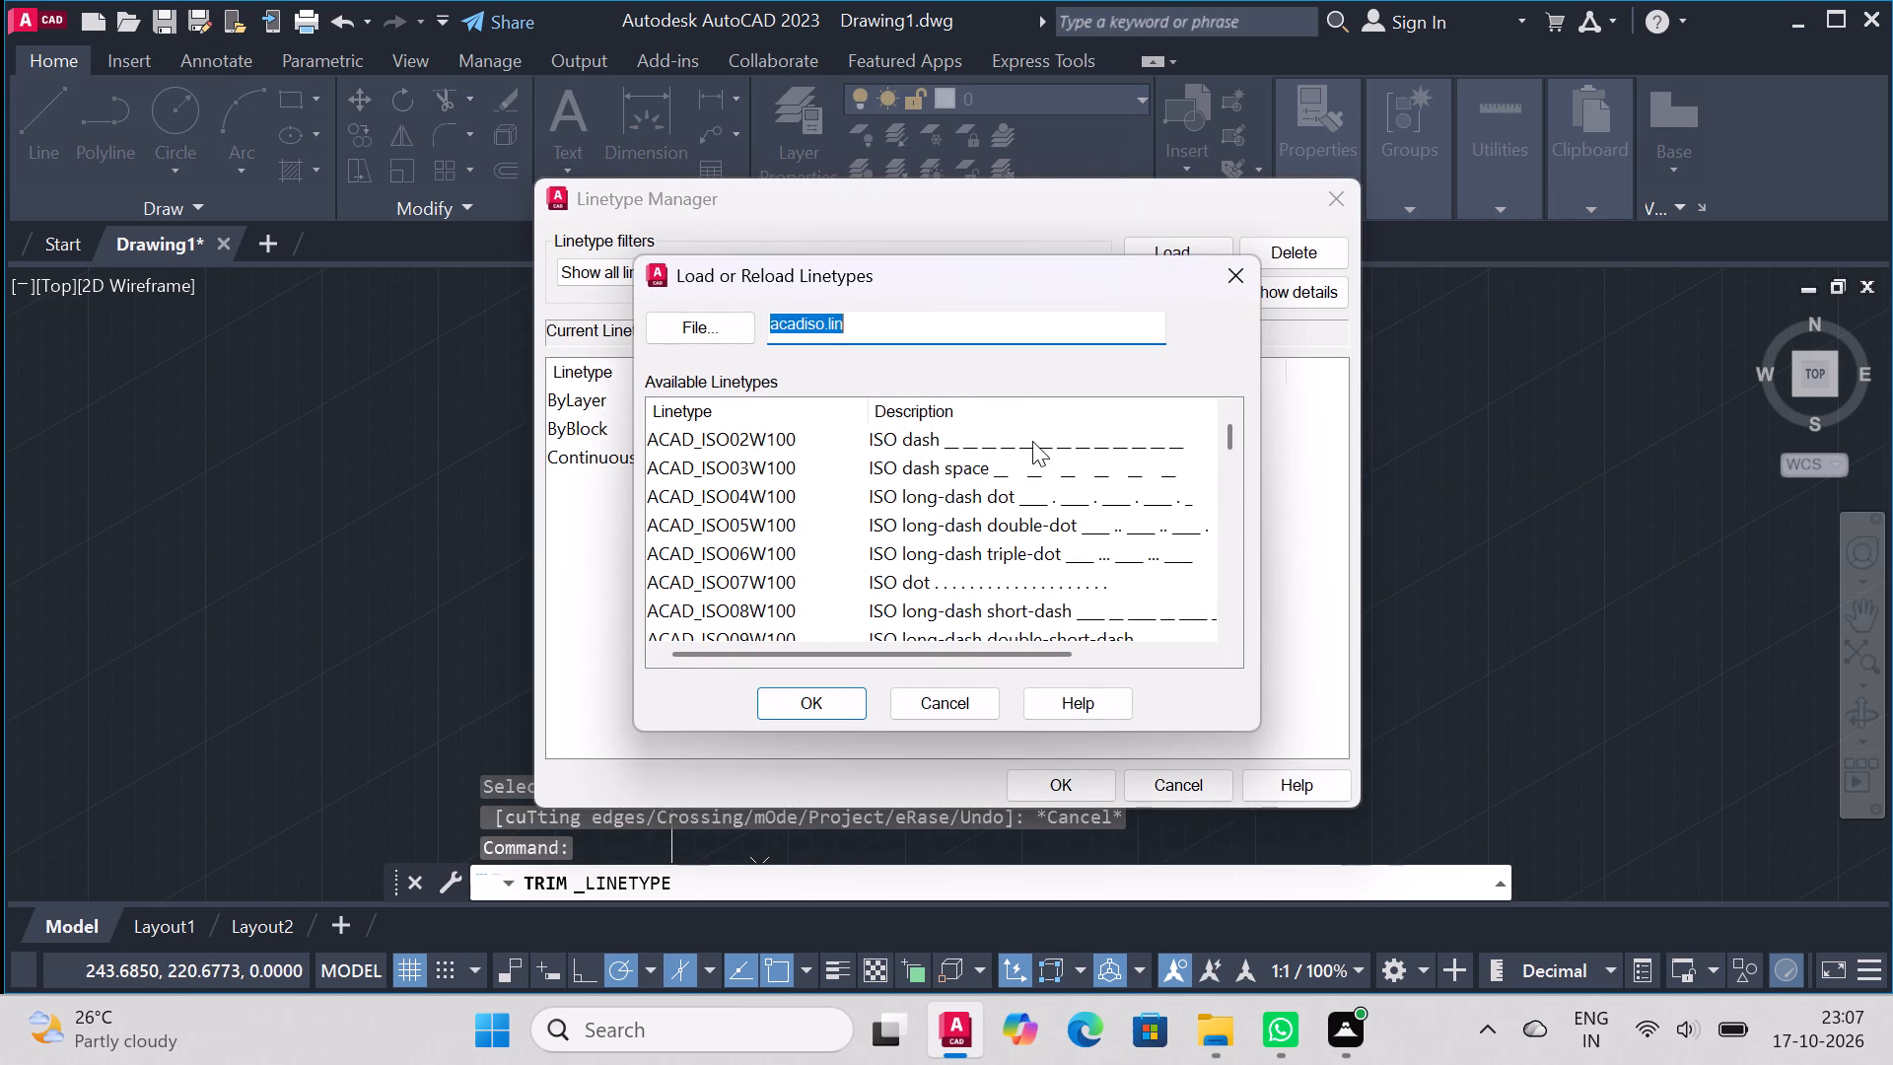
pyautogui.click(1032, 441)
pyautogui.click(794, 705)
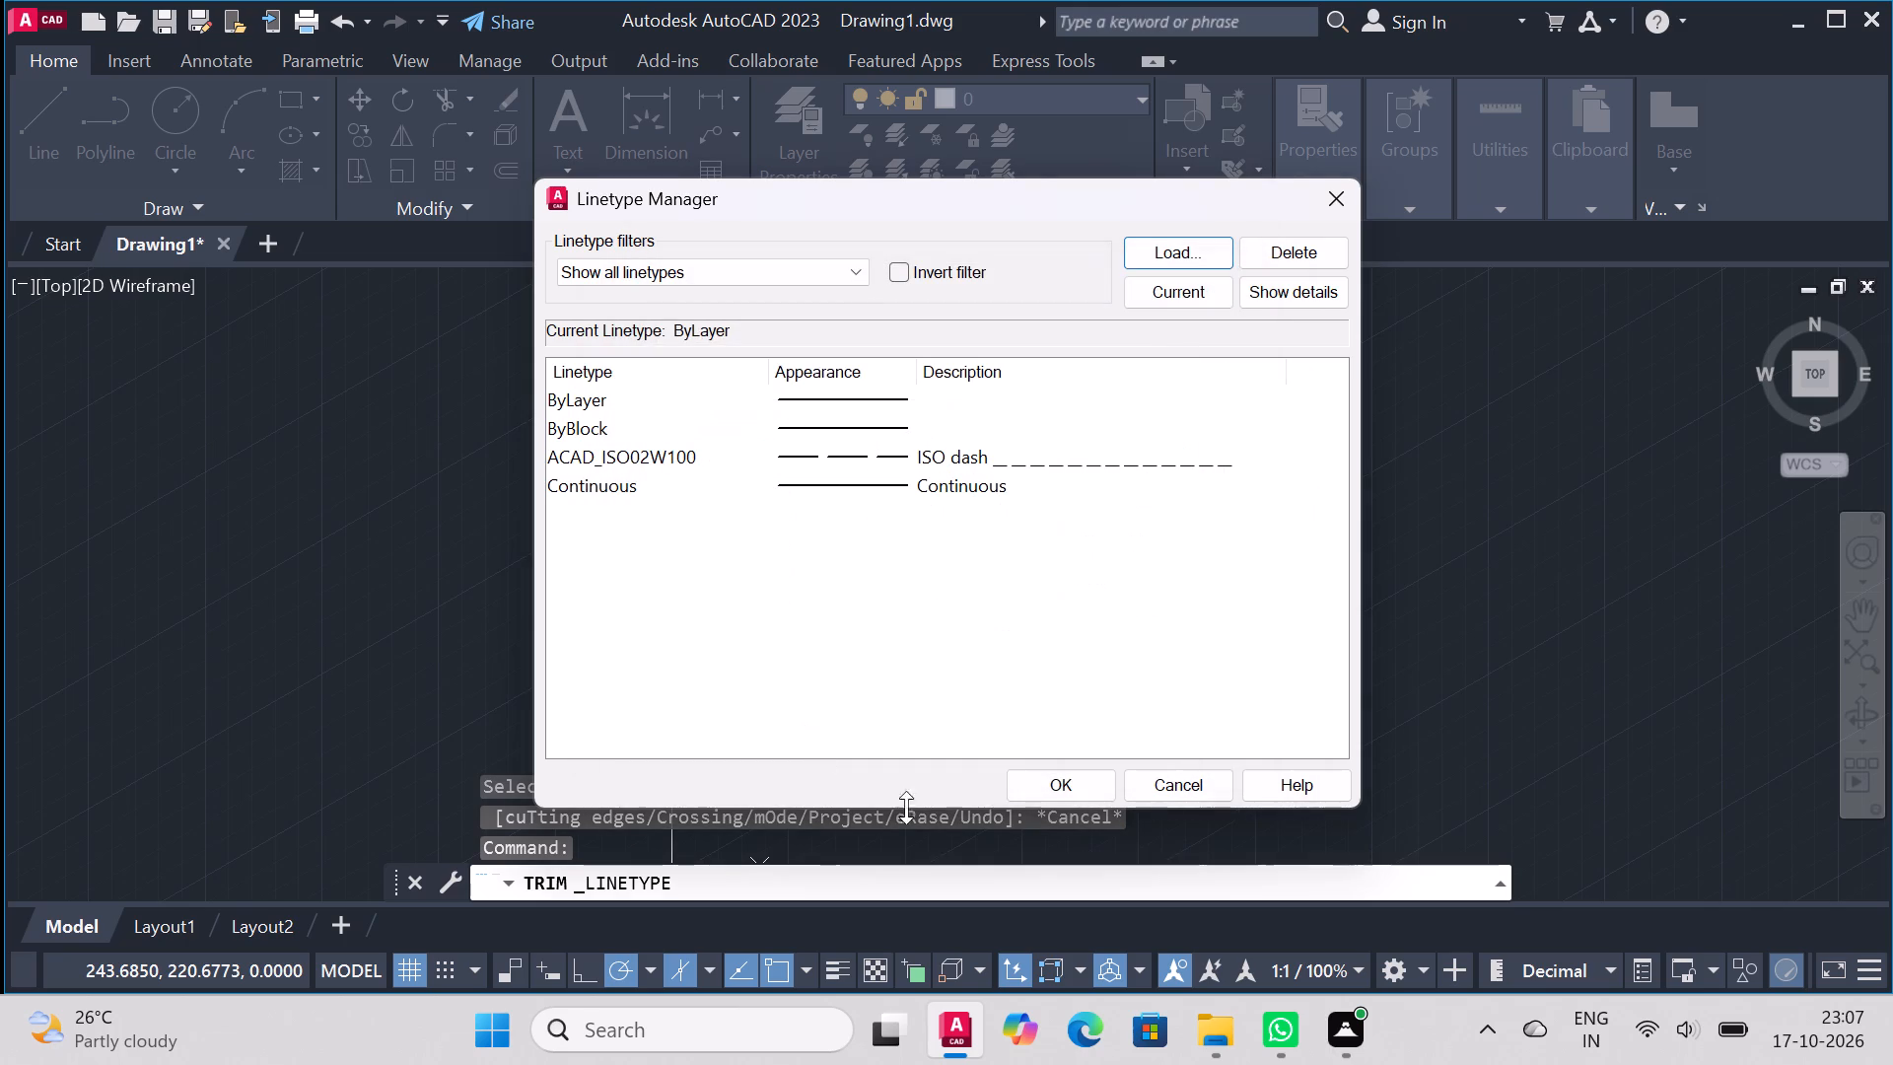
pyautogui.click(1048, 783)
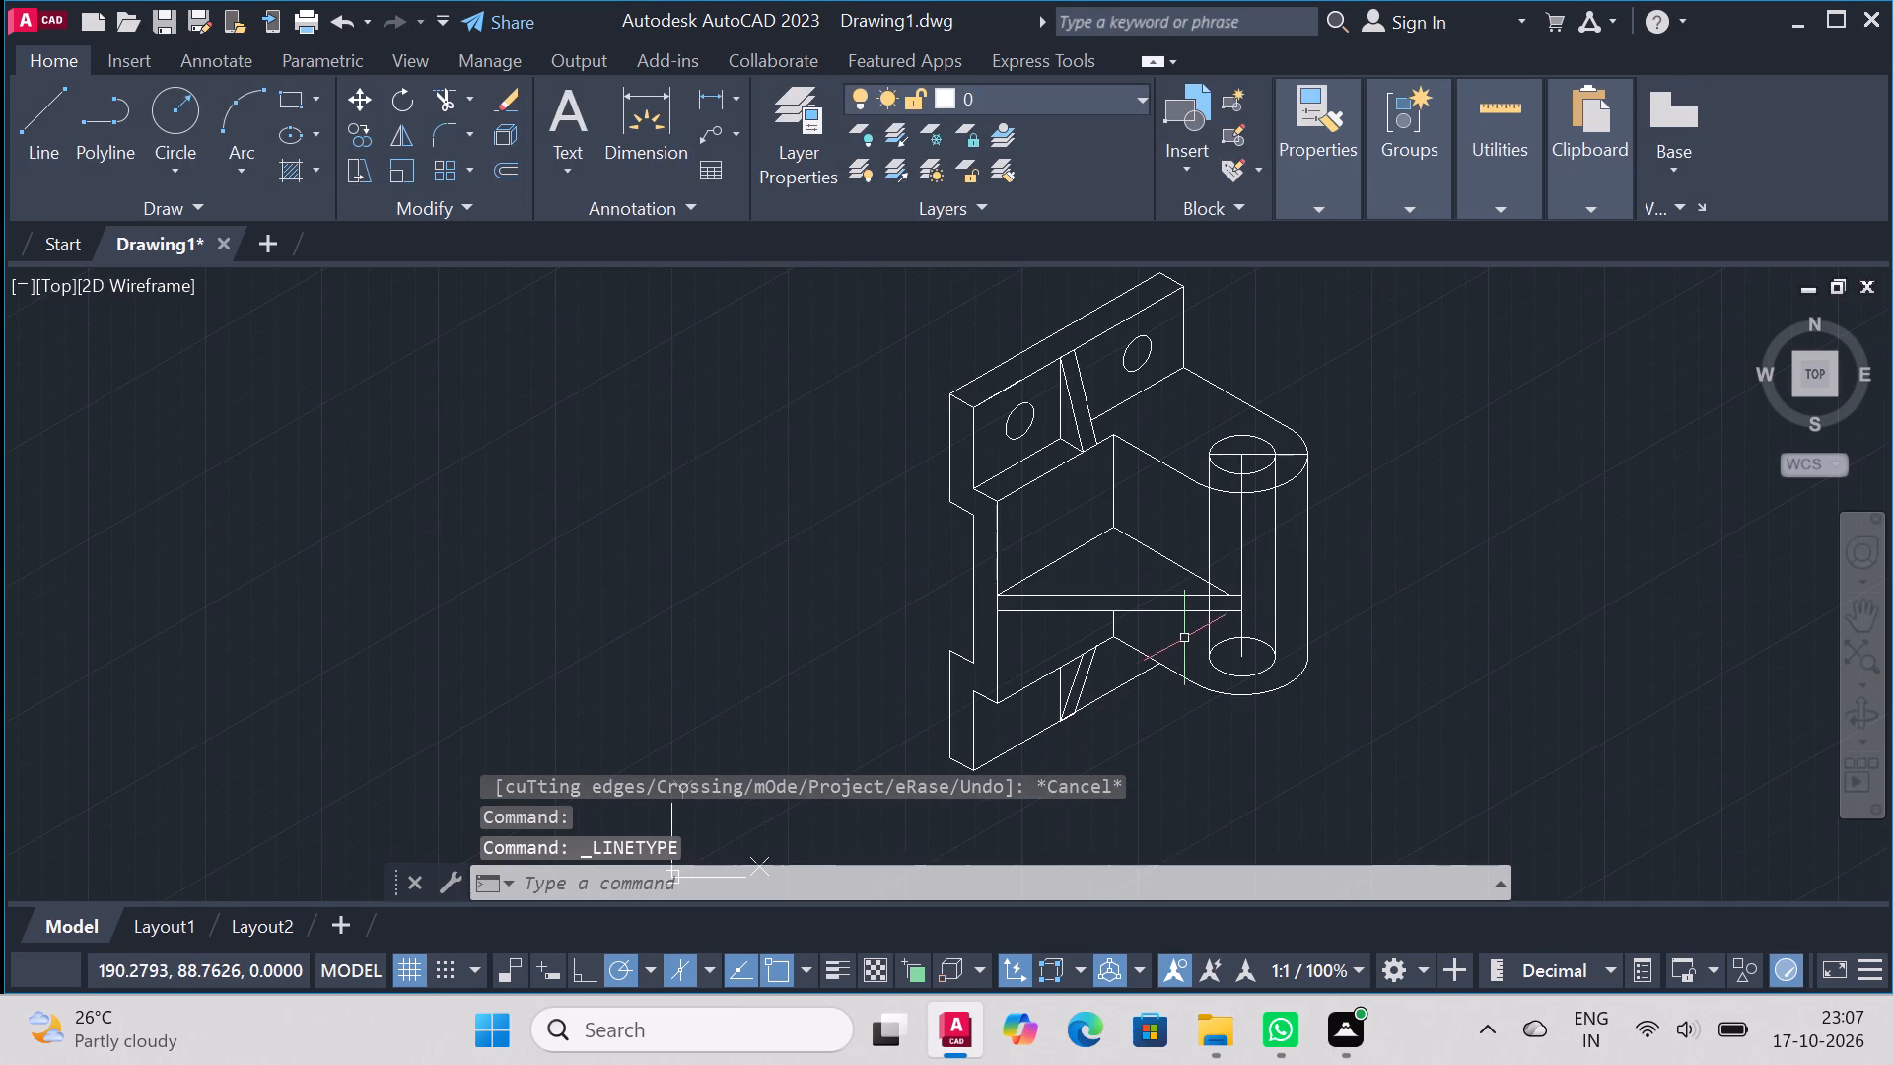
# Change the two vertical bore lines and the bottom bore ellipse of the cylinder to the ACAD_ISO02W100 linetype.
pyautogui.scroll(2, 1184, 638)
pyautogui.scroll(-2, 1232, 620)
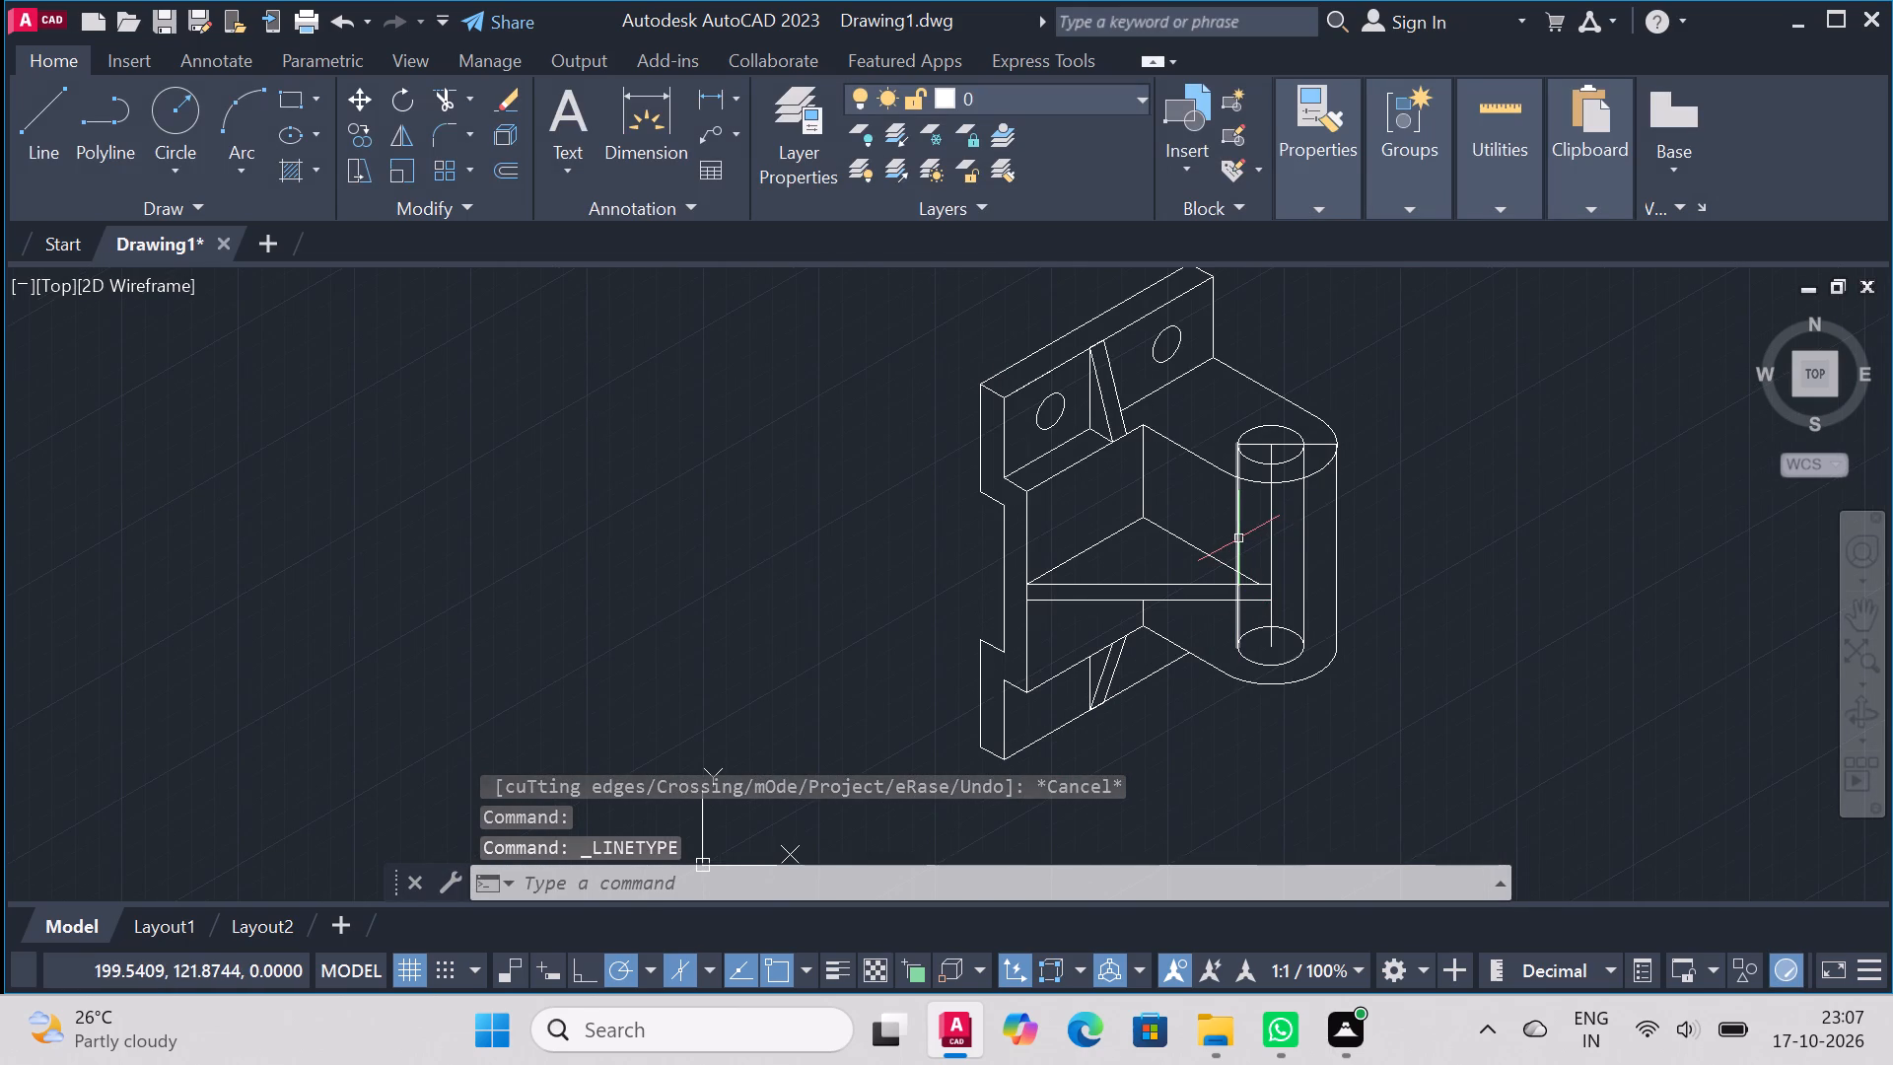
pyautogui.click(1238, 538)
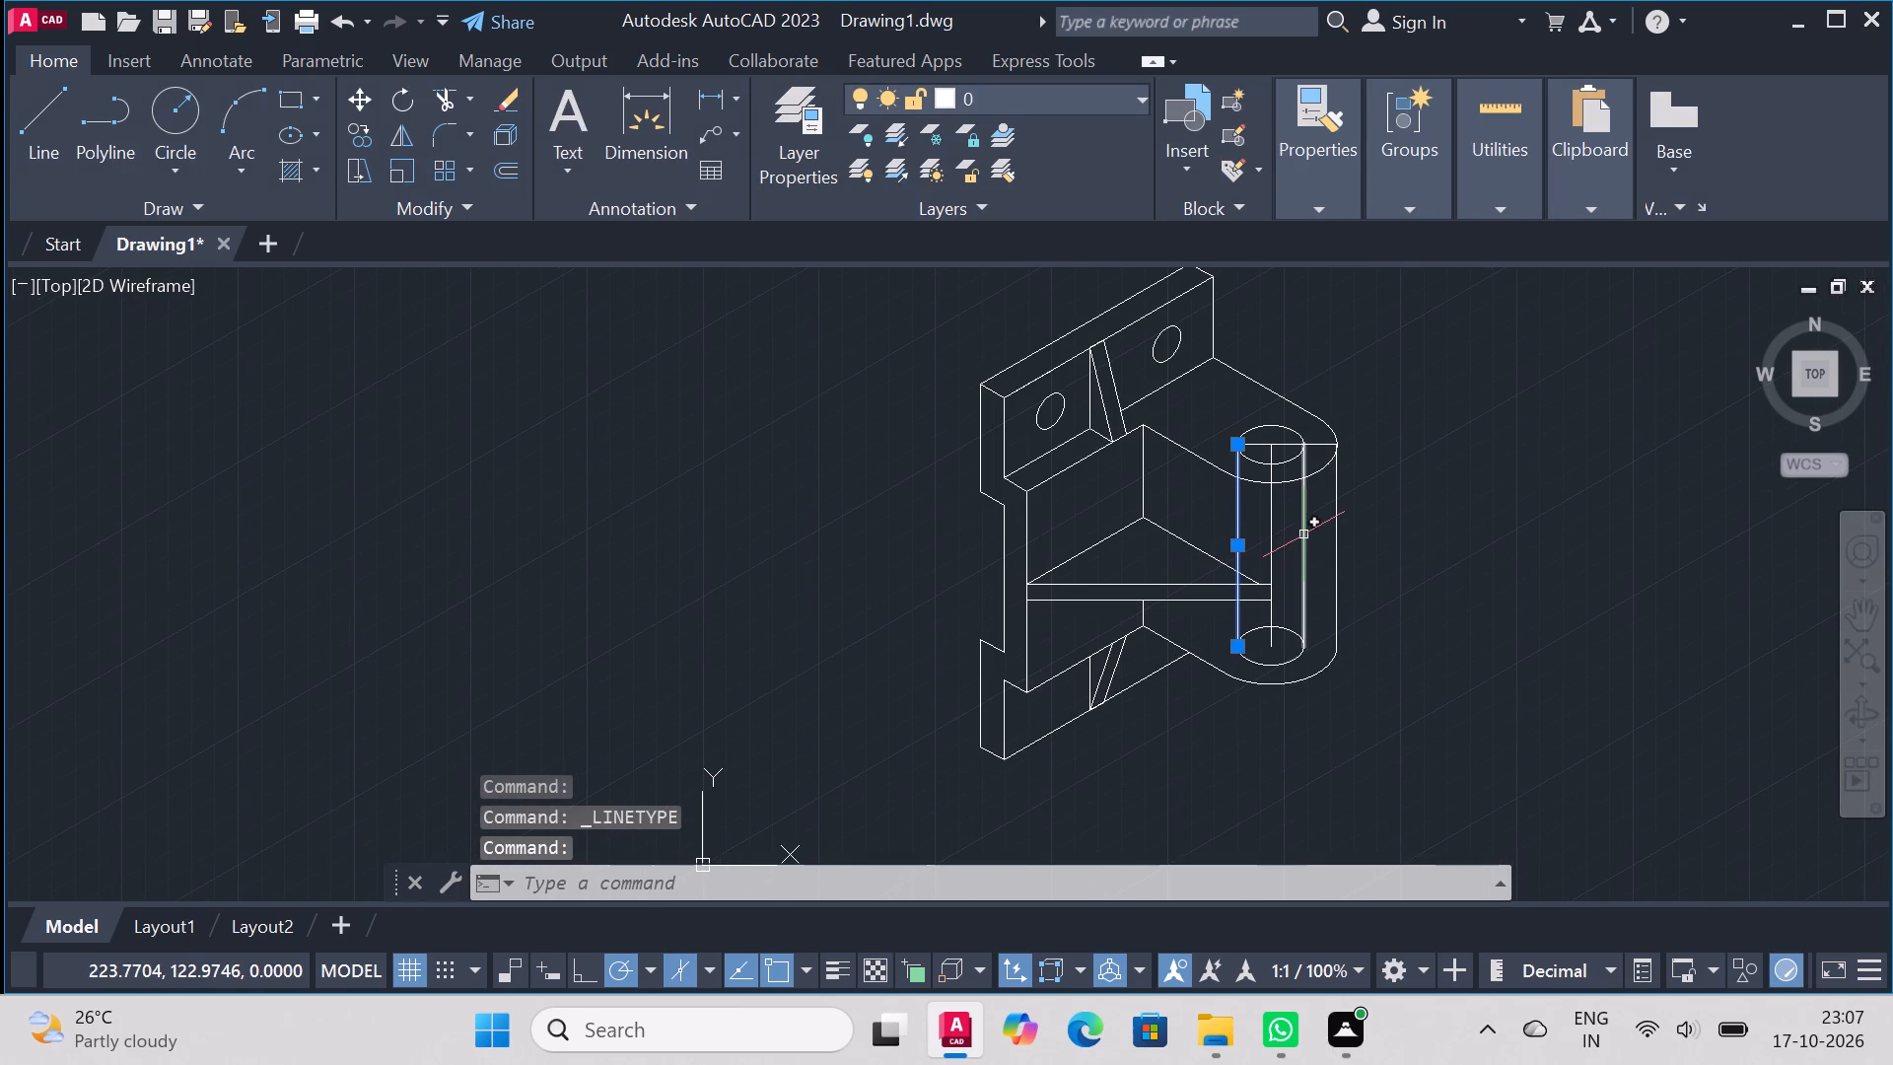
pyautogui.click(1302, 533)
pyautogui.scroll(2, 1306, 676)
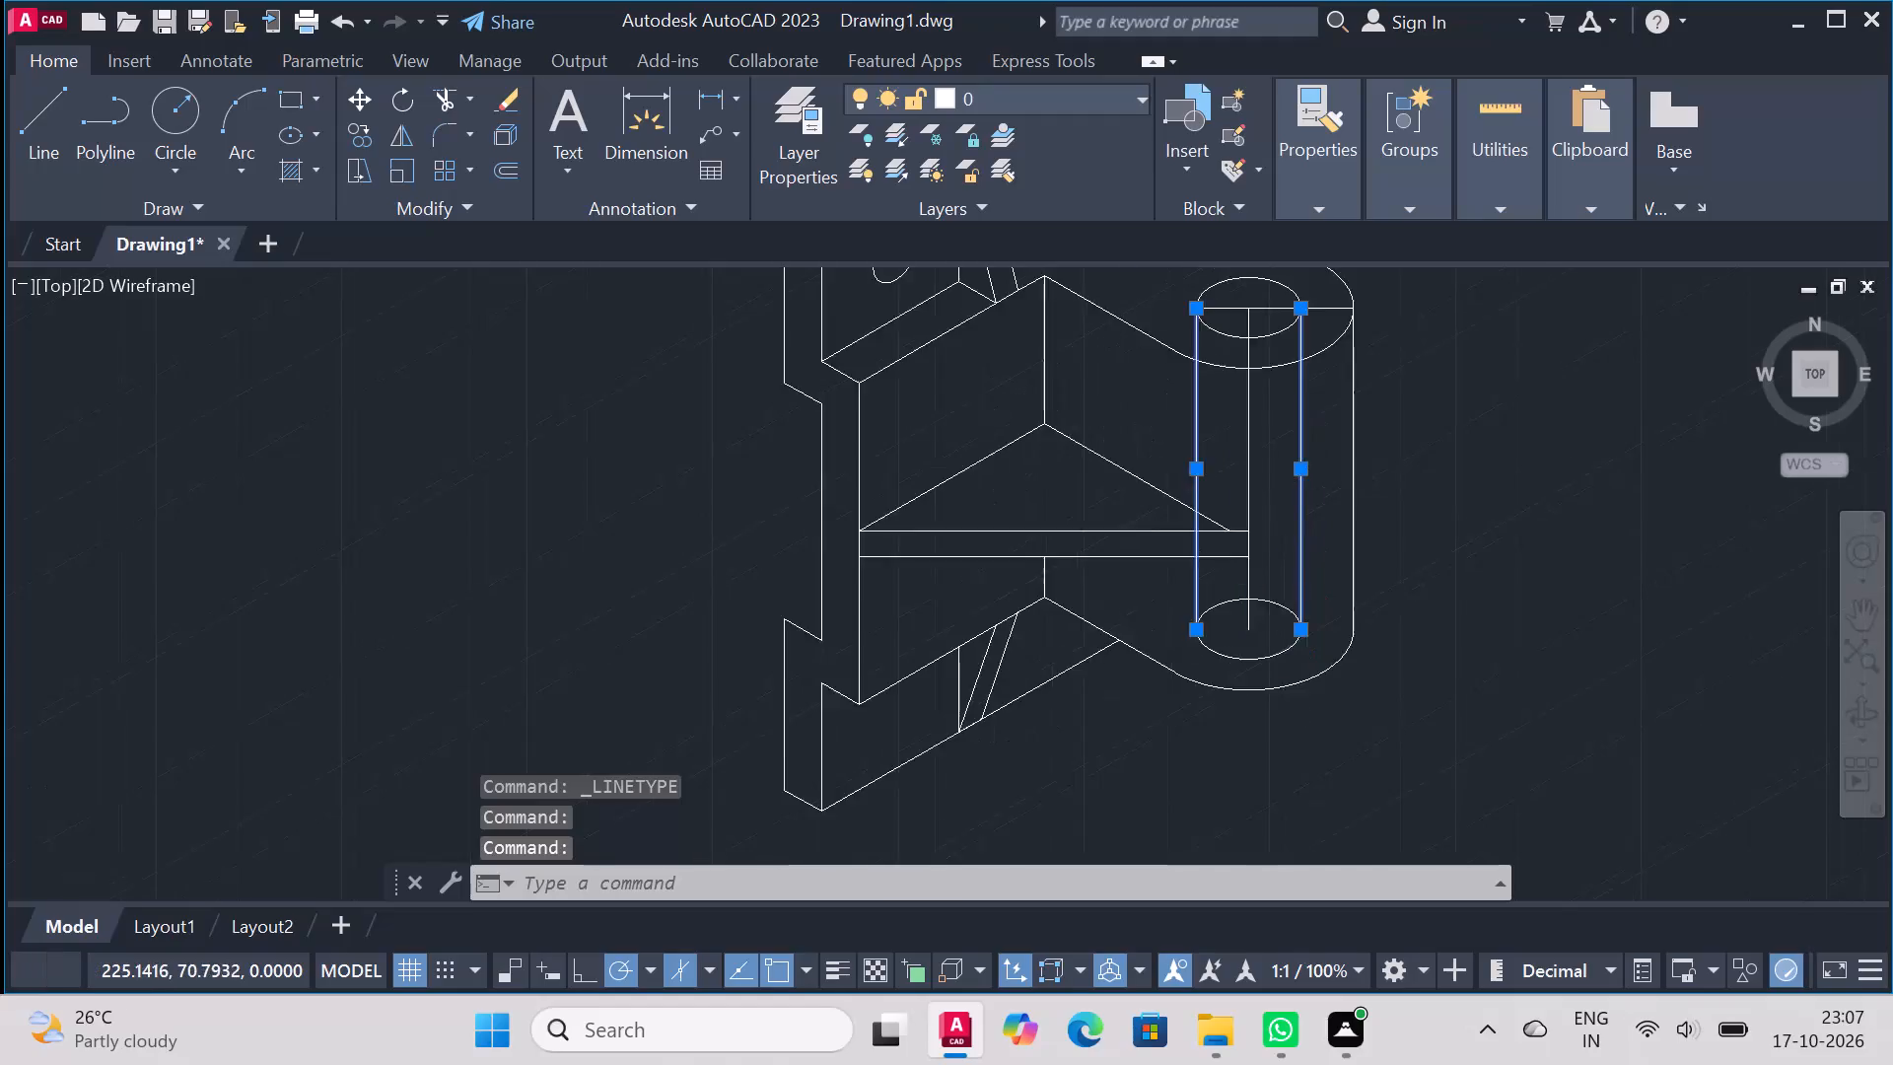
pyautogui.click(1237, 654)
pyautogui.scroll(-2, 1370, 539)
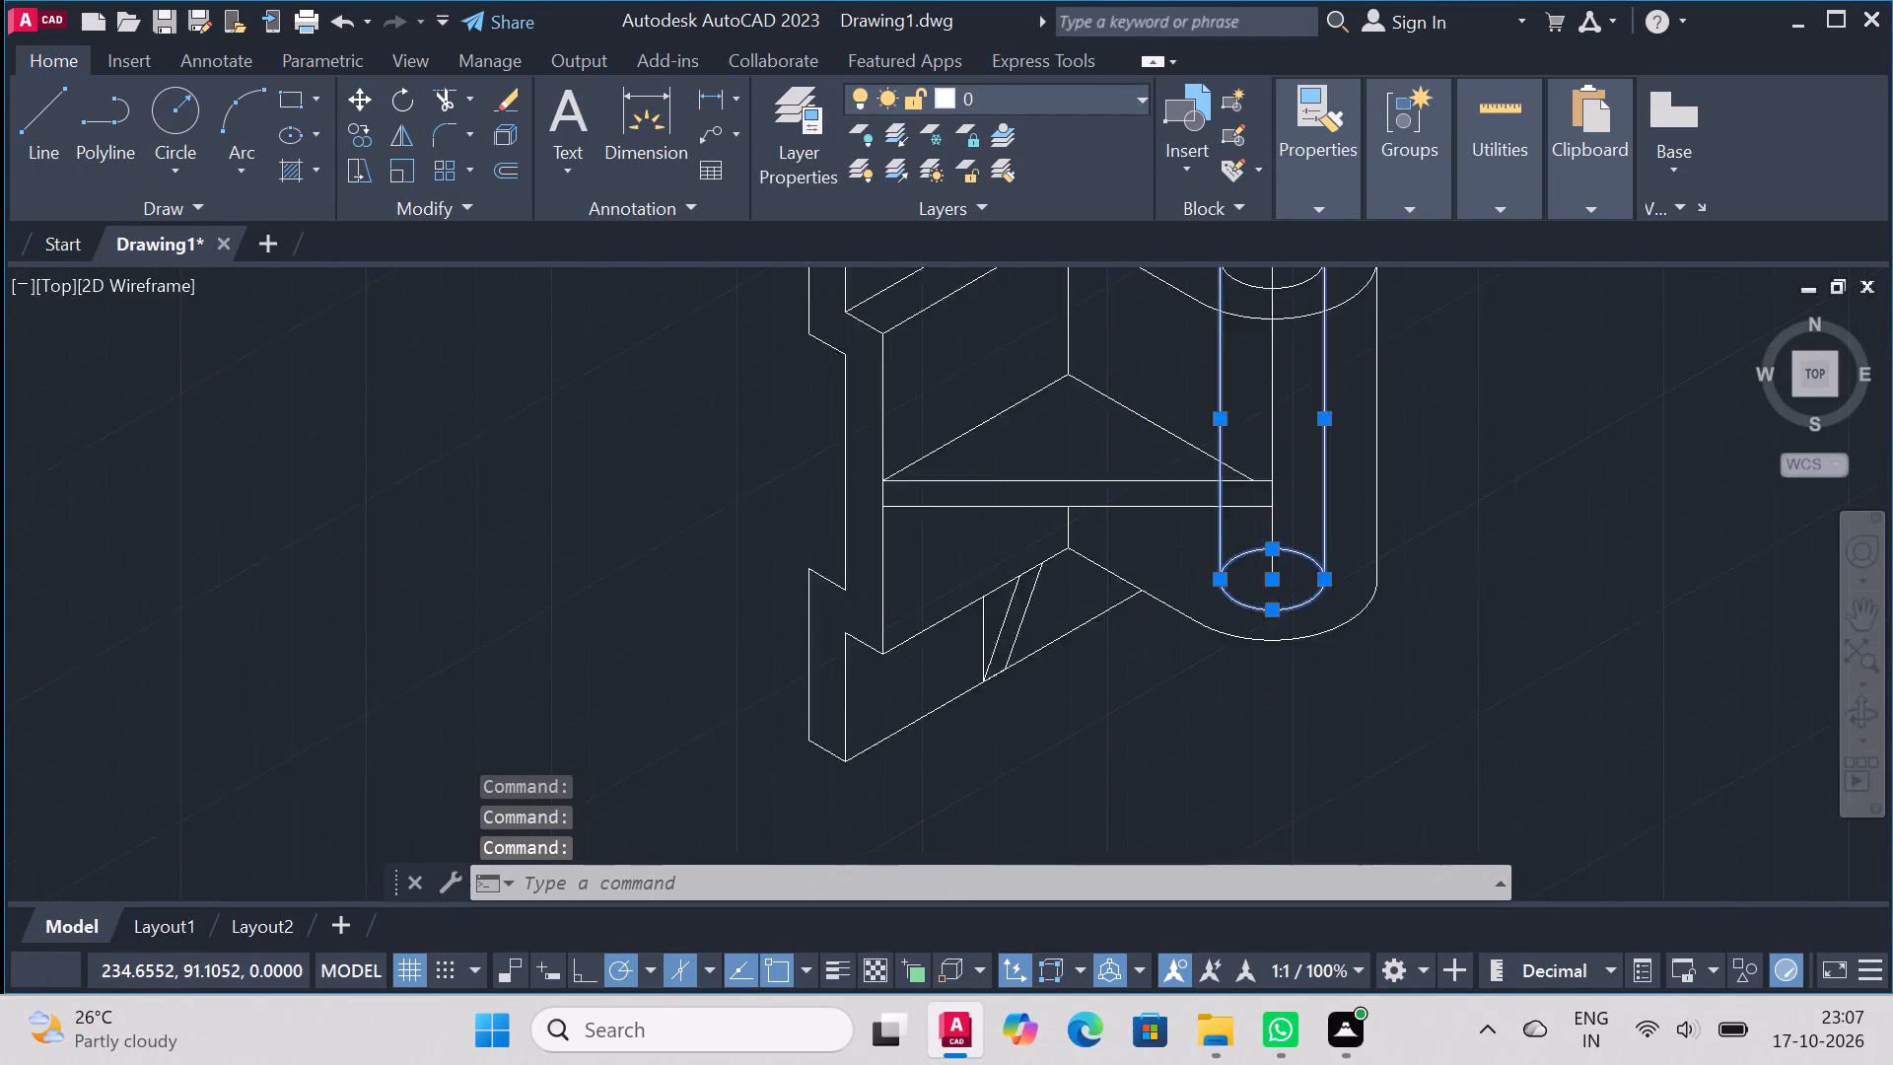
pyautogui.scroll(2, 1370, 517)
pyautogui.doubleClick(1295, 509)
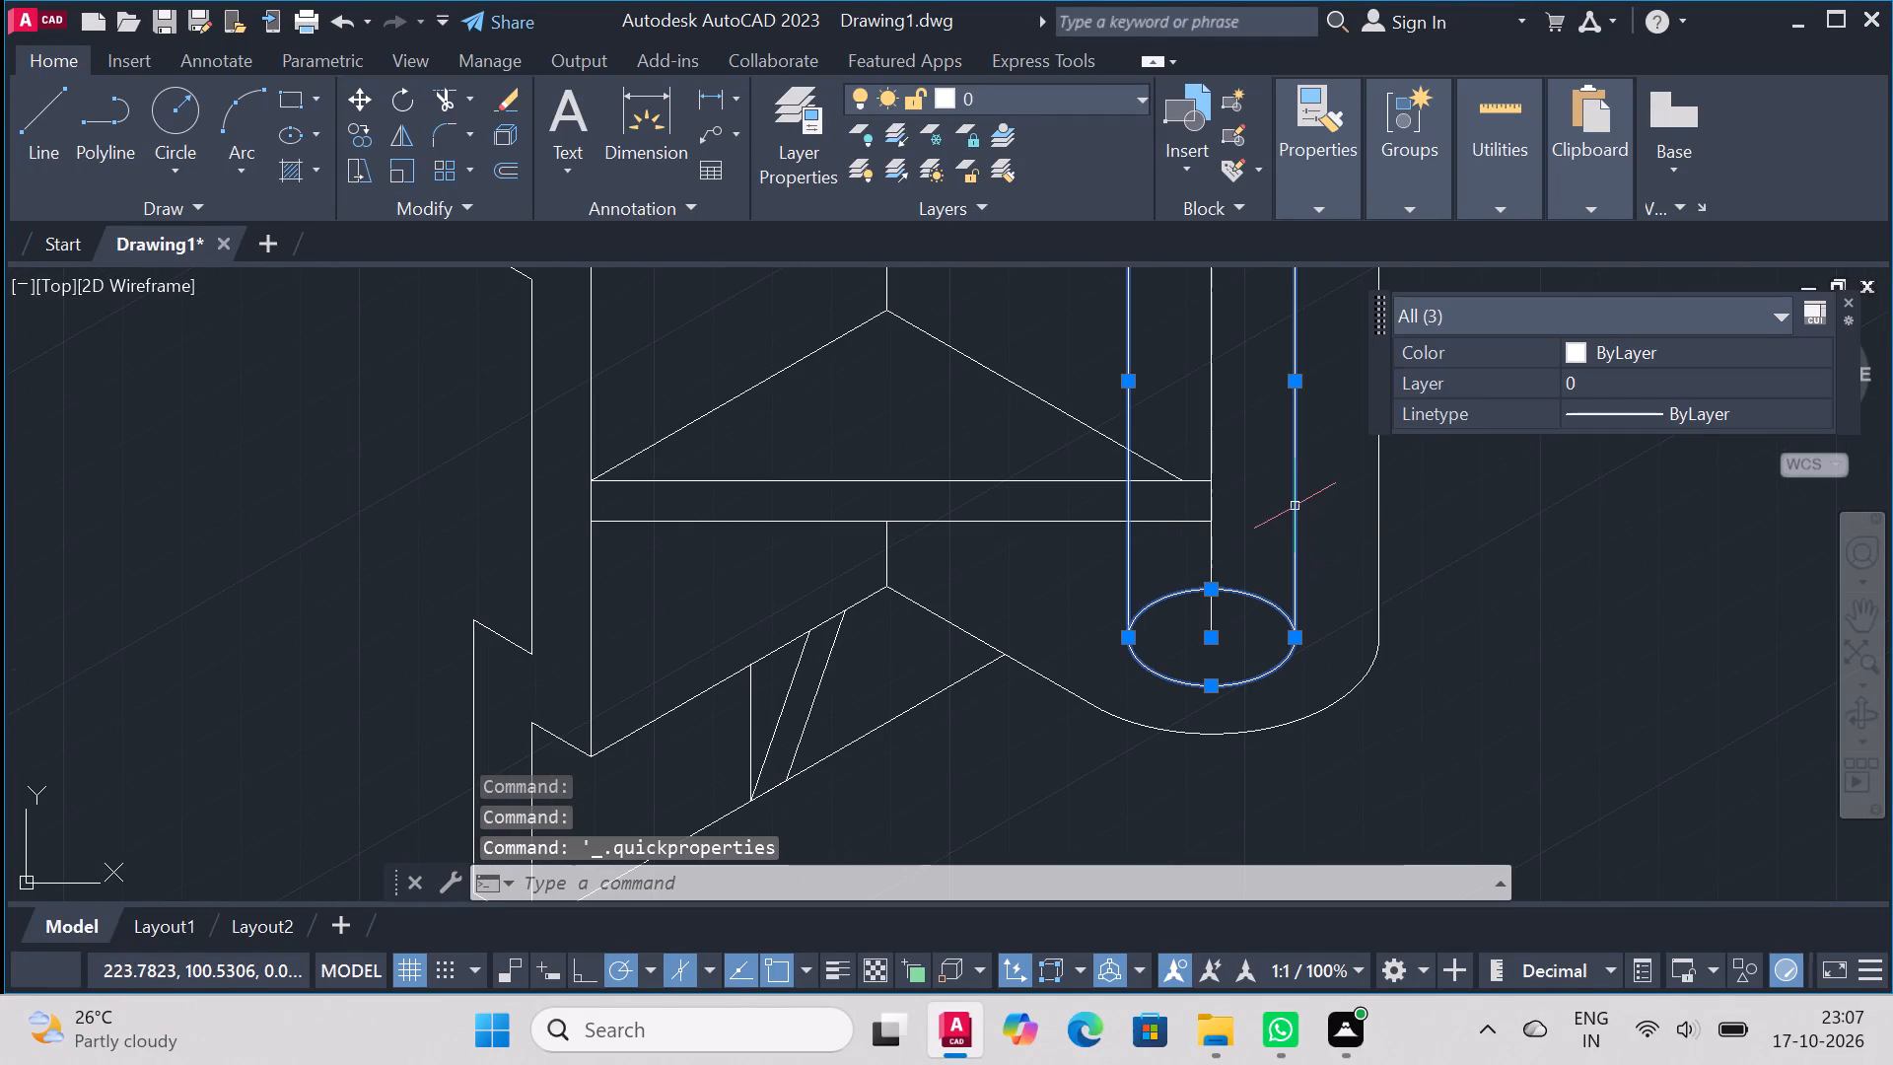
pyautogui.click(1640, 410)
pyautogui.click(1641, 411)
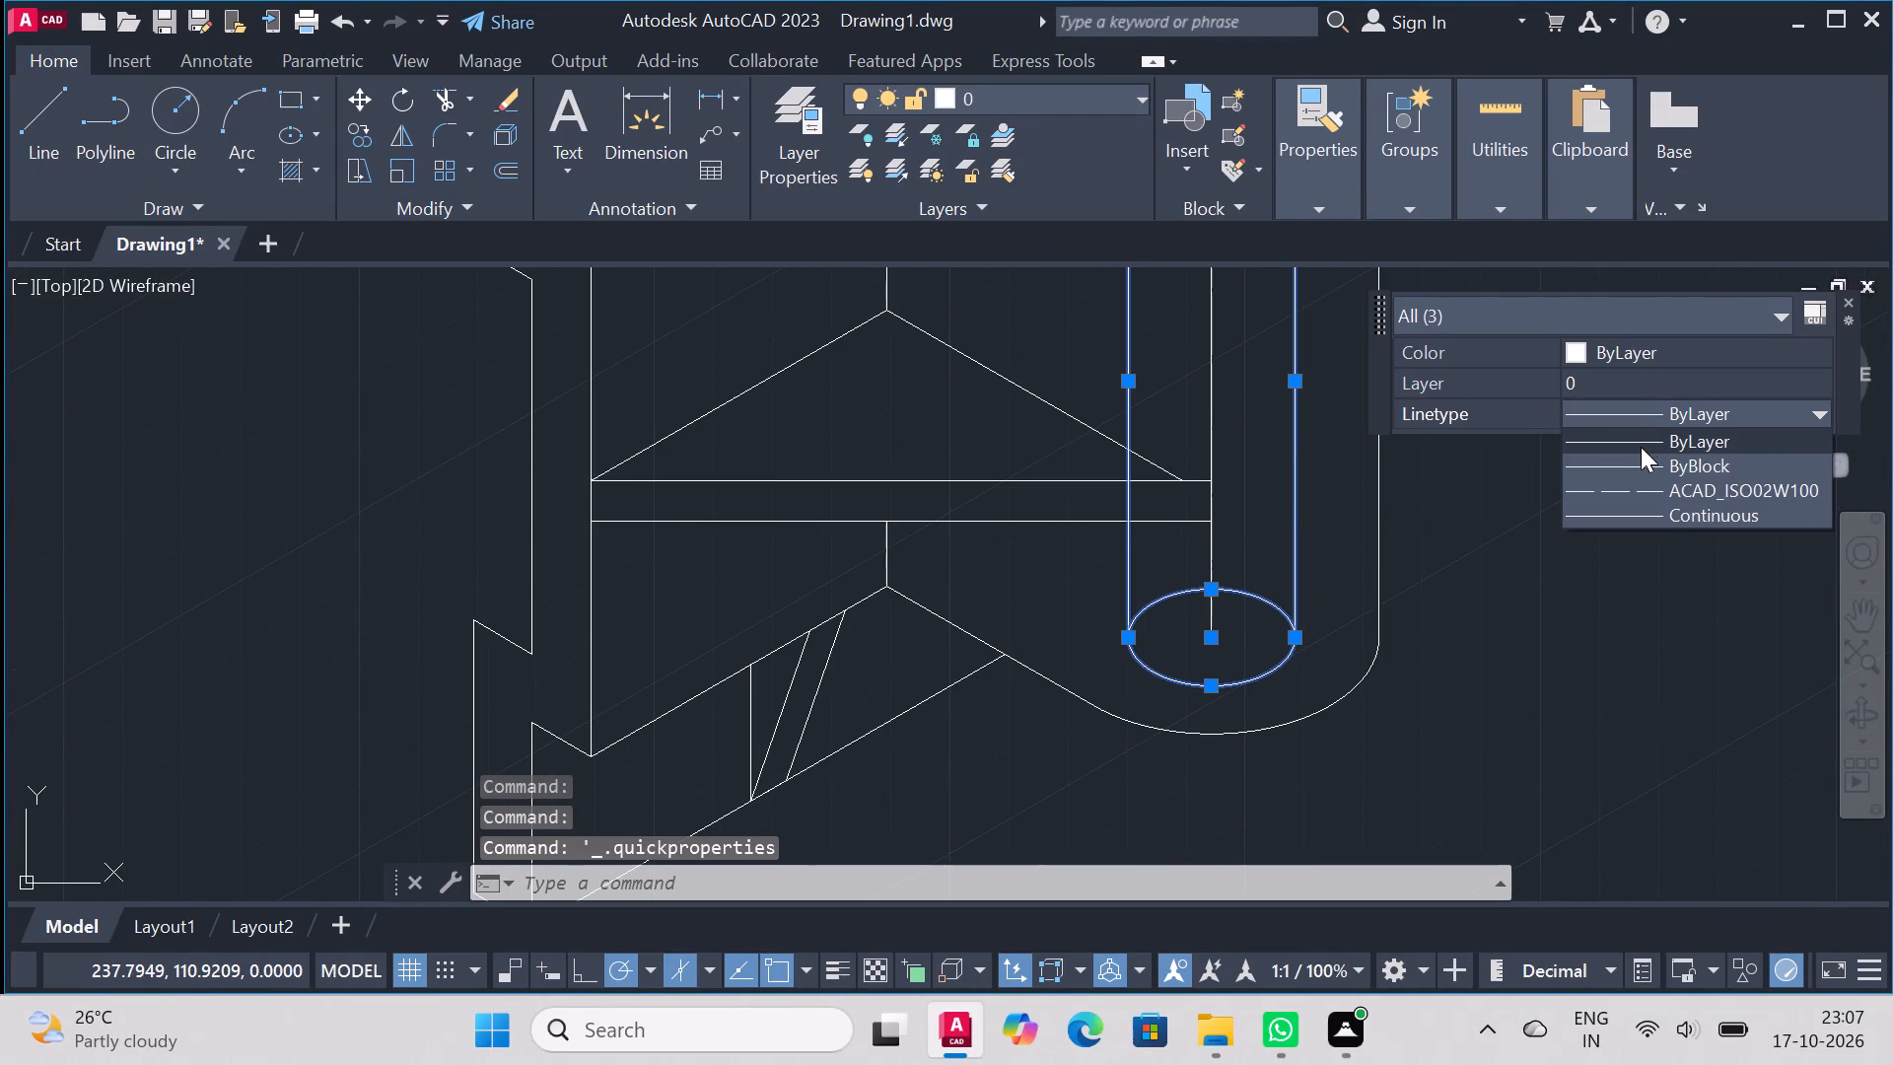
pyautogui.click(1641, 480)
pyautogui.scroll(-2, 1517, 706)
pyautogui.scroll(1, 1527, 606)
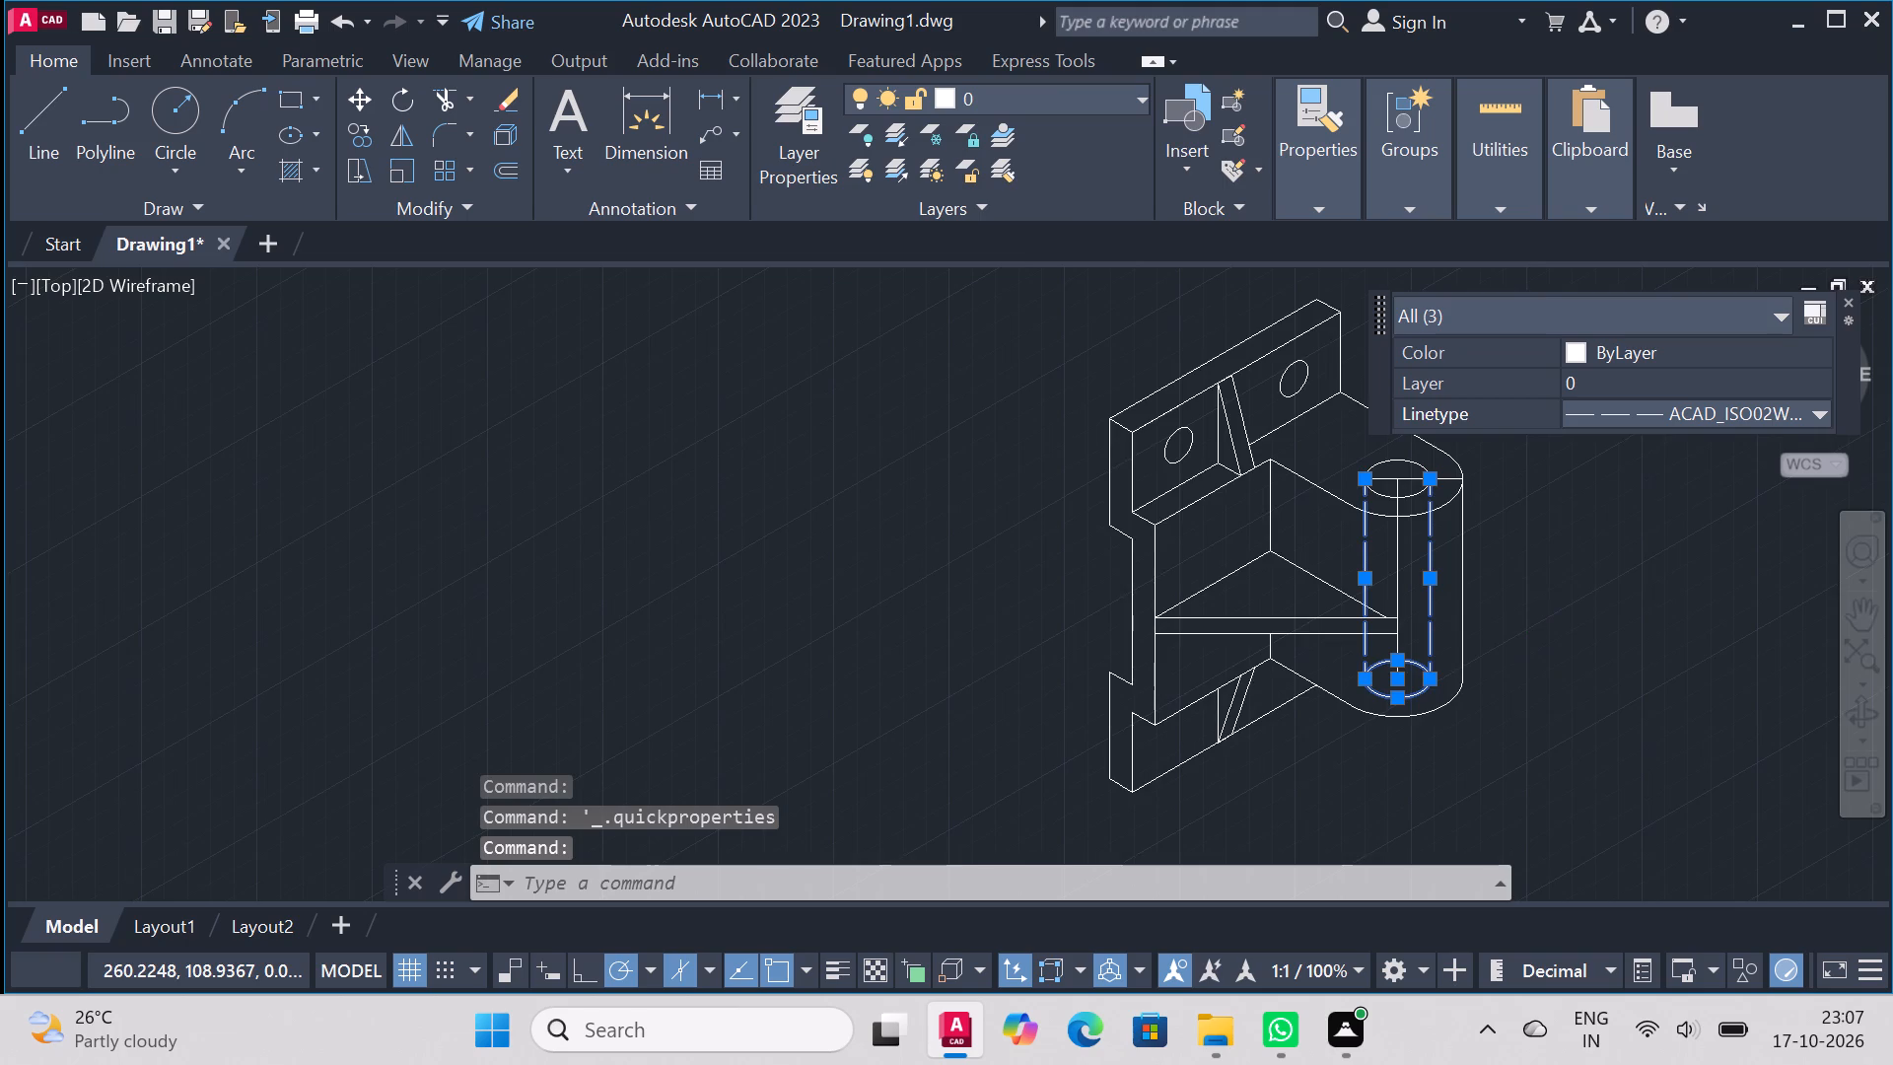
pyautogui.press('Escape')
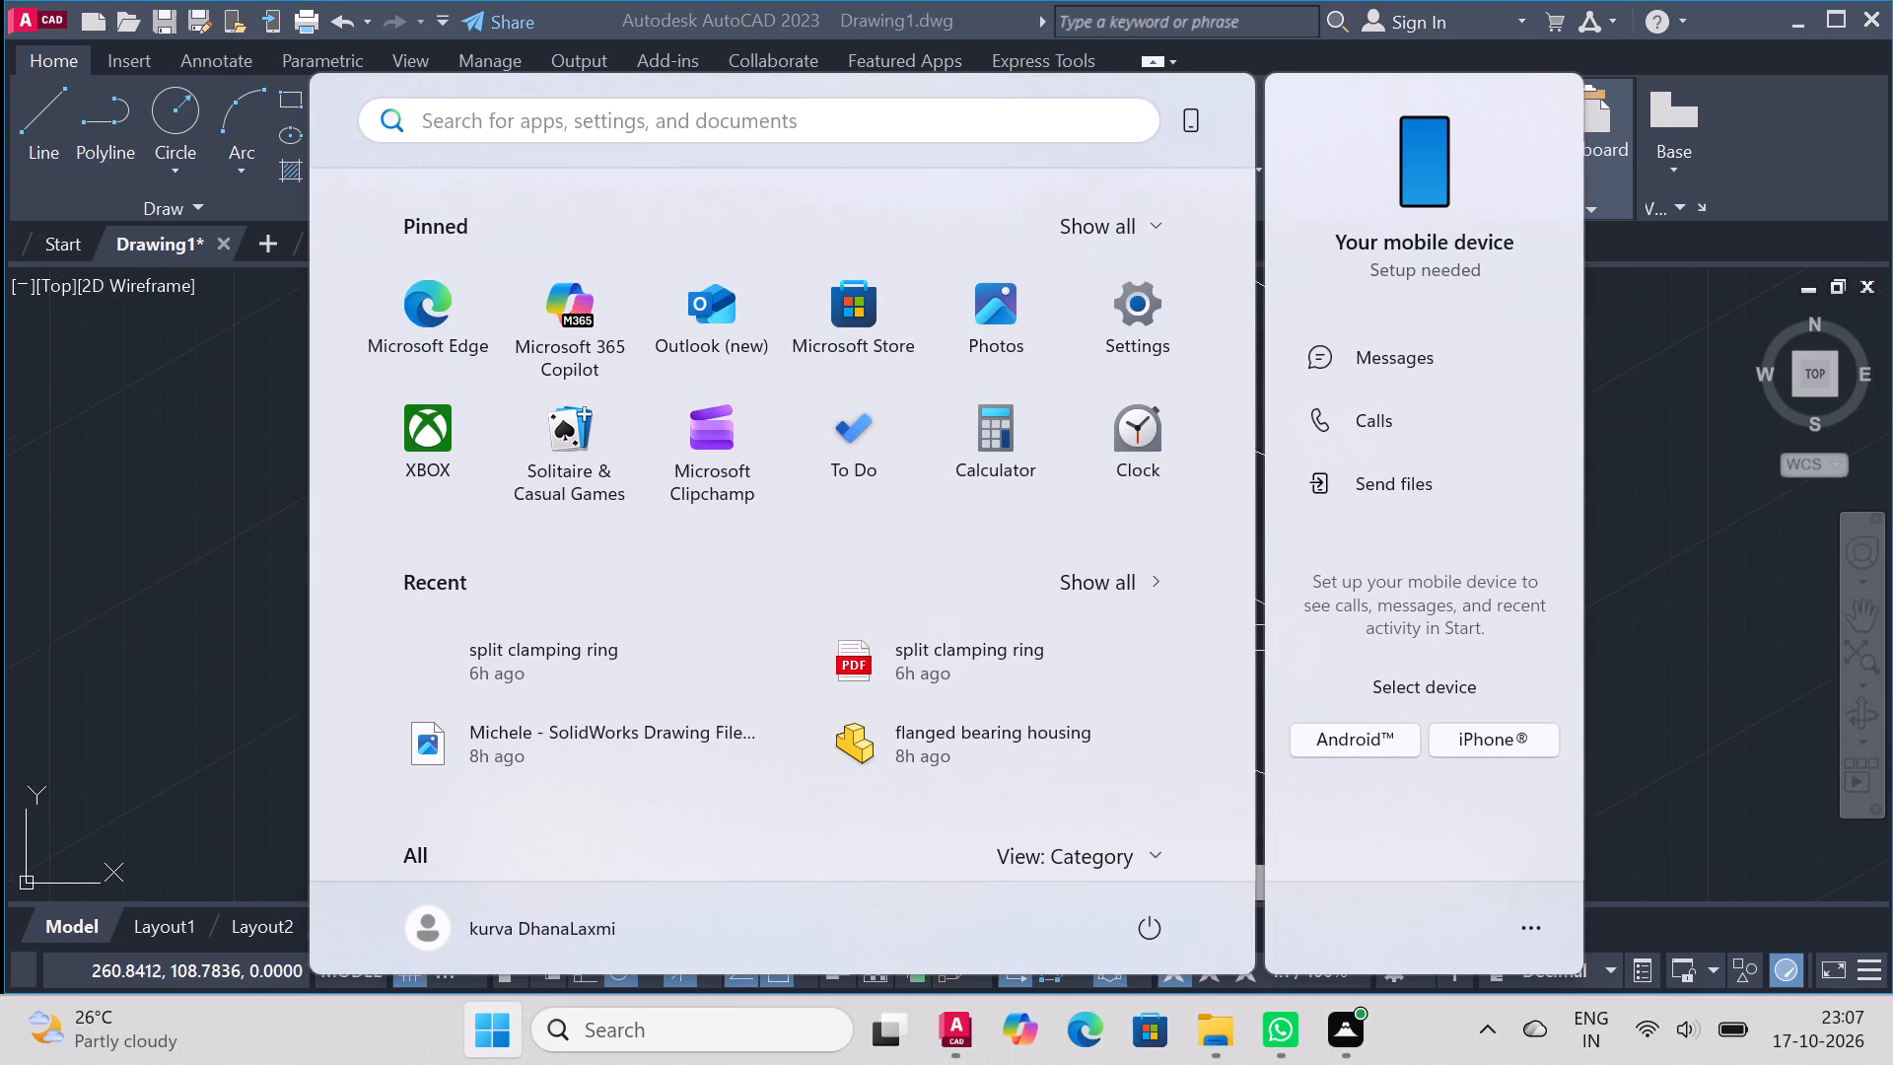
pyautogui.click(1808, 581)
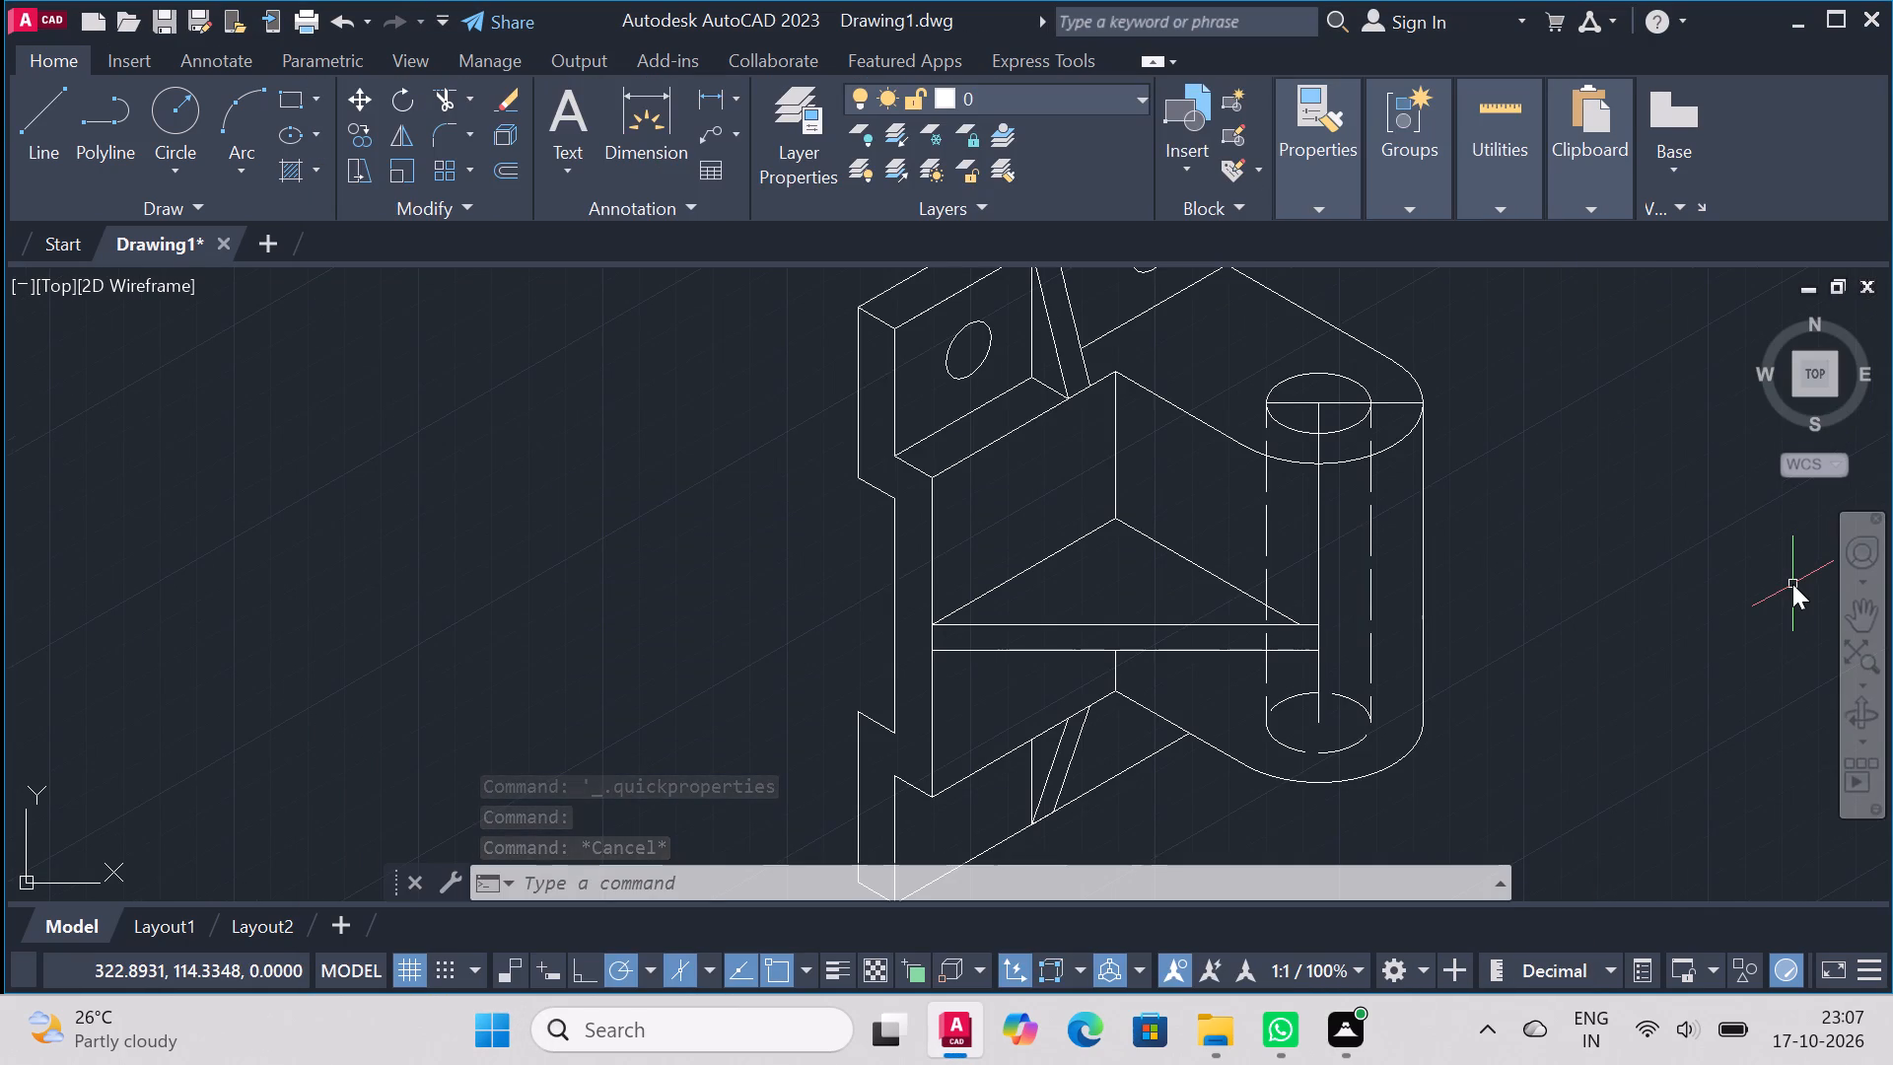
# Delete the two horizontal construction lines running from the centre of the cylinder's top face.
pyautogui.click(1401, 400)
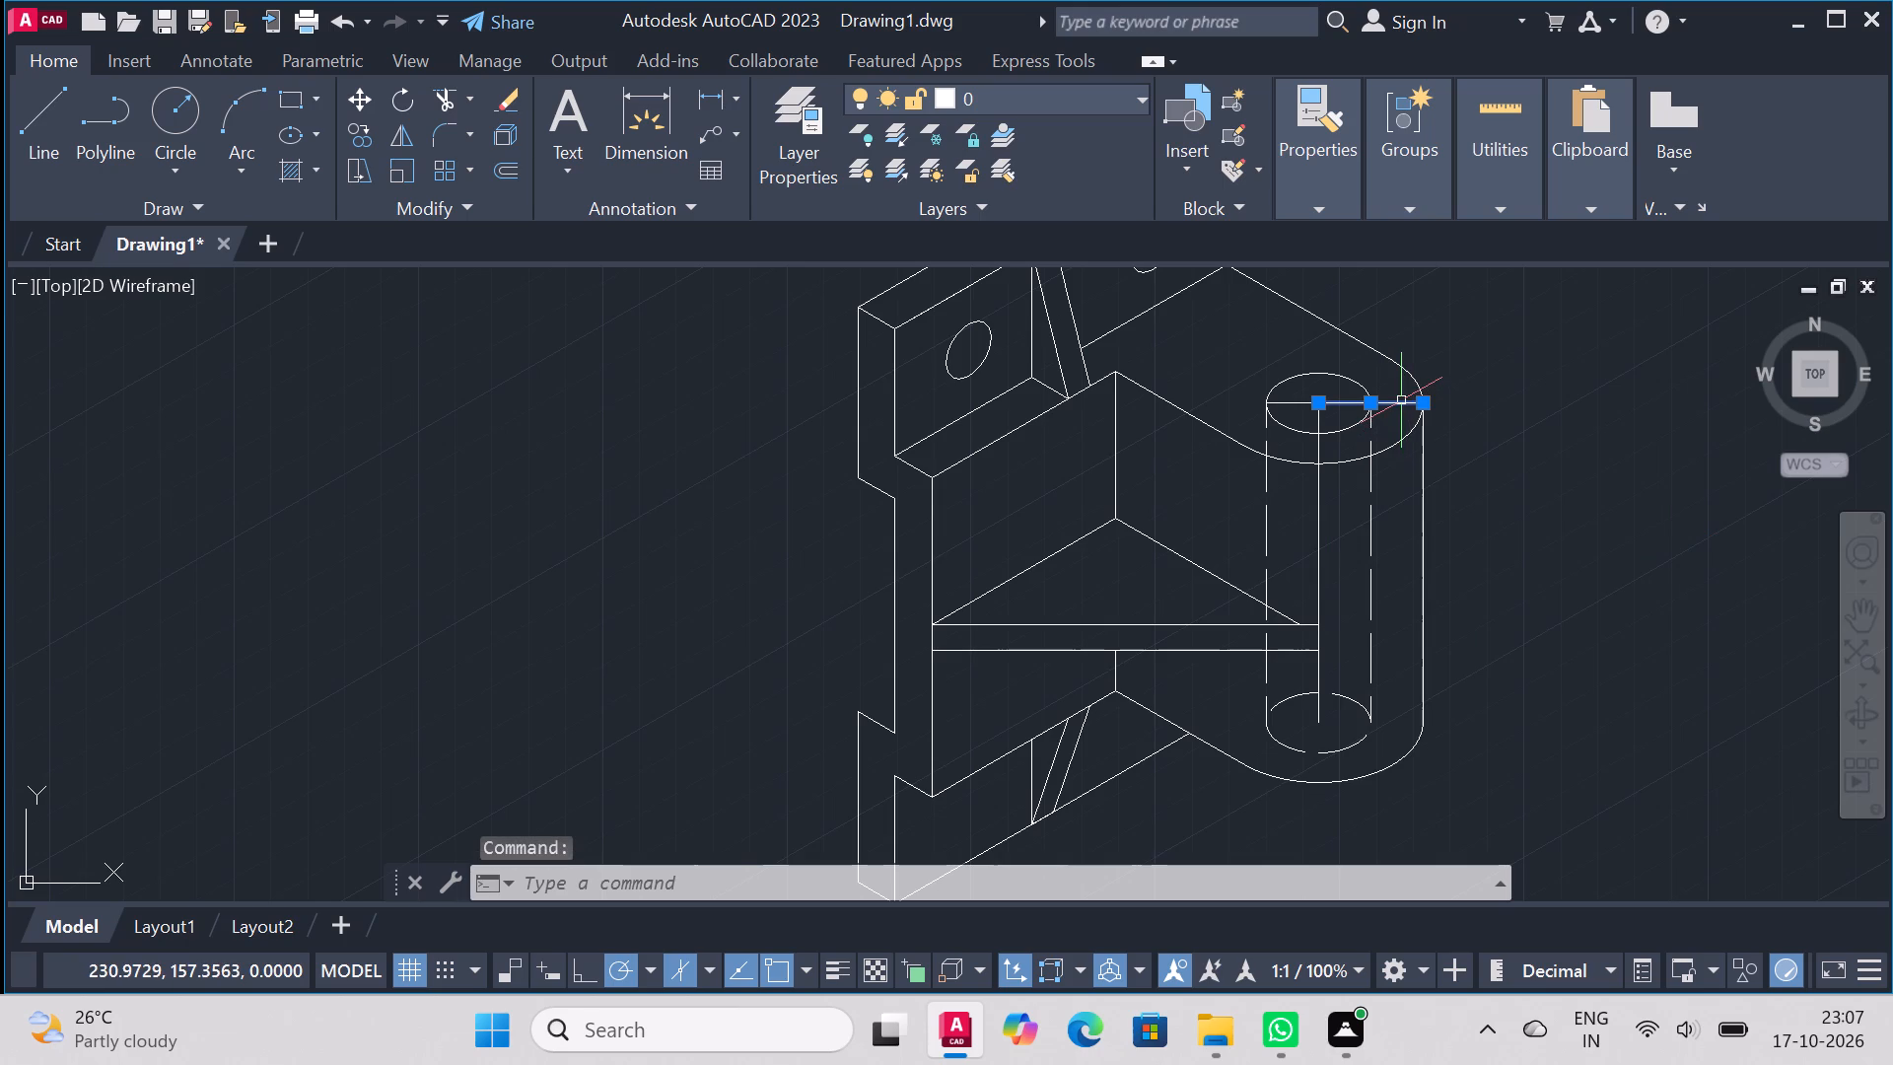
pyautogui.press('Delete')
pyautogui.click(1306, 406)
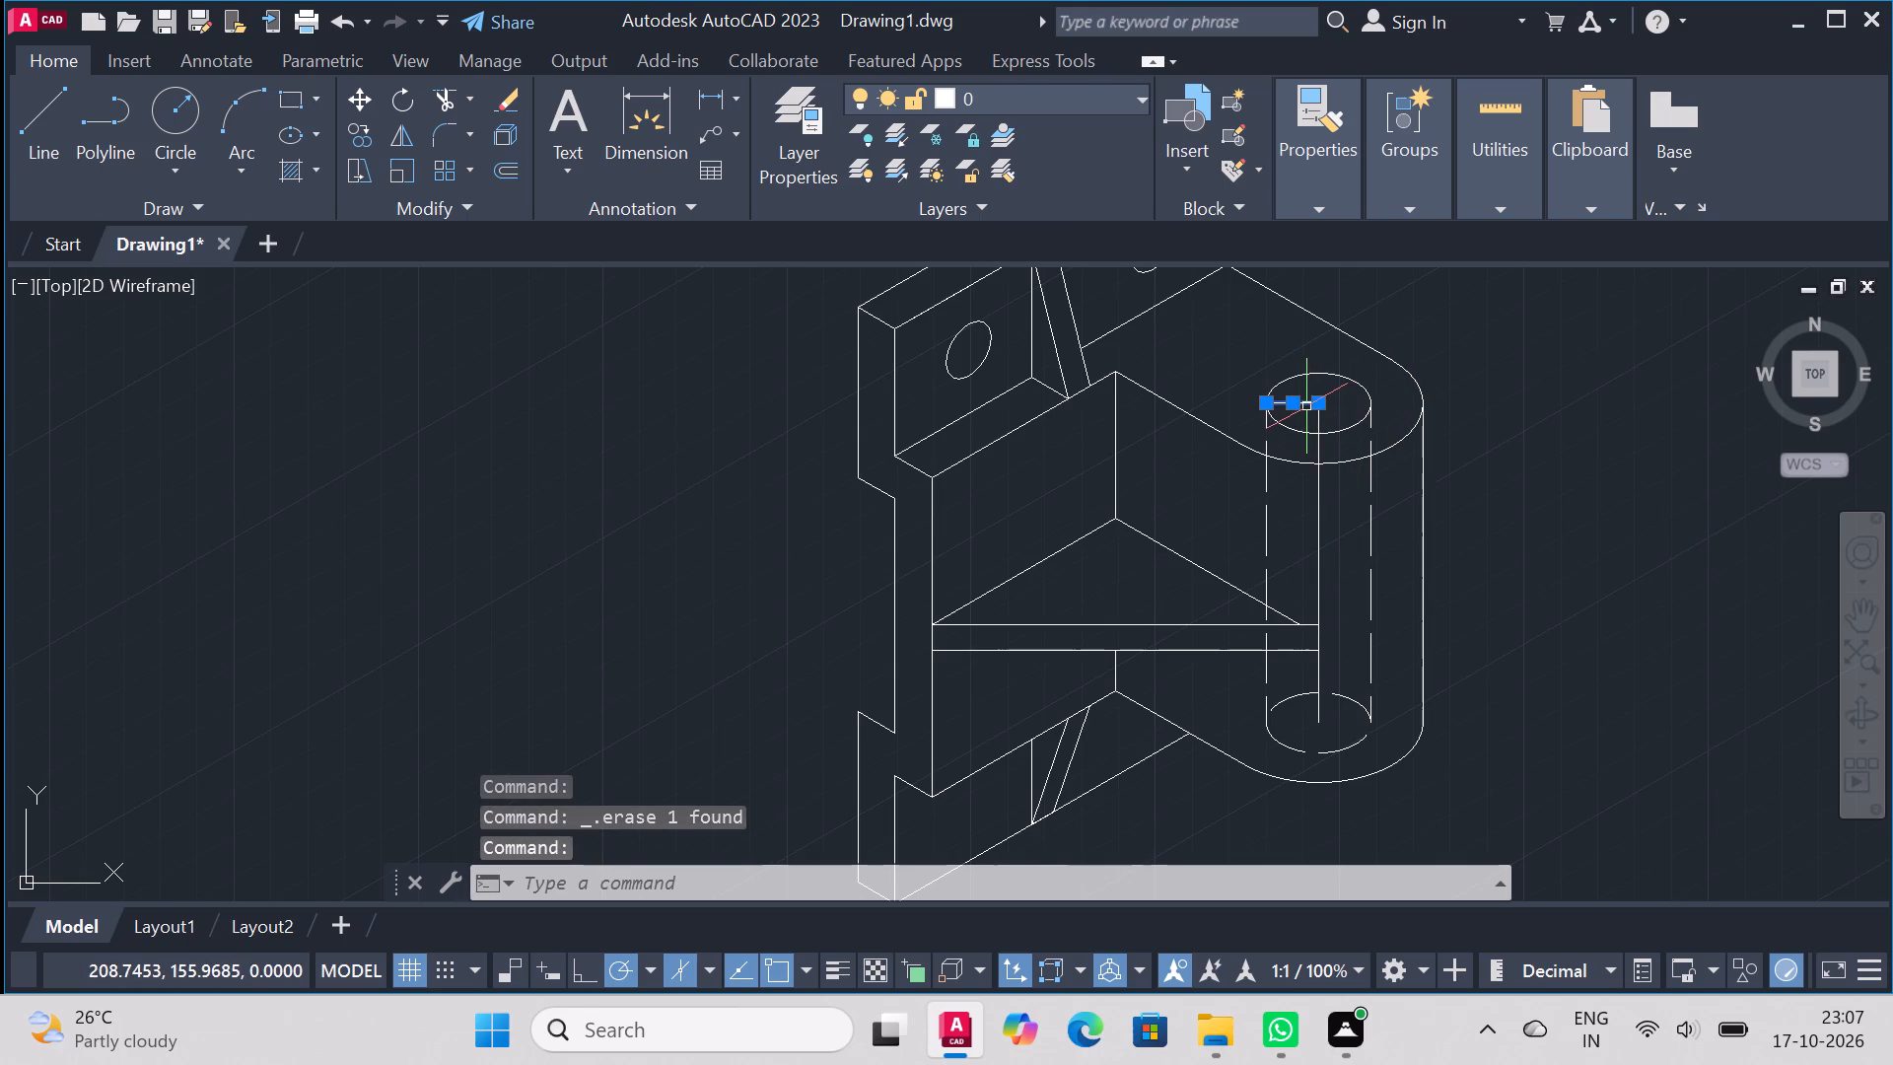
pyautogui.press('Delete')
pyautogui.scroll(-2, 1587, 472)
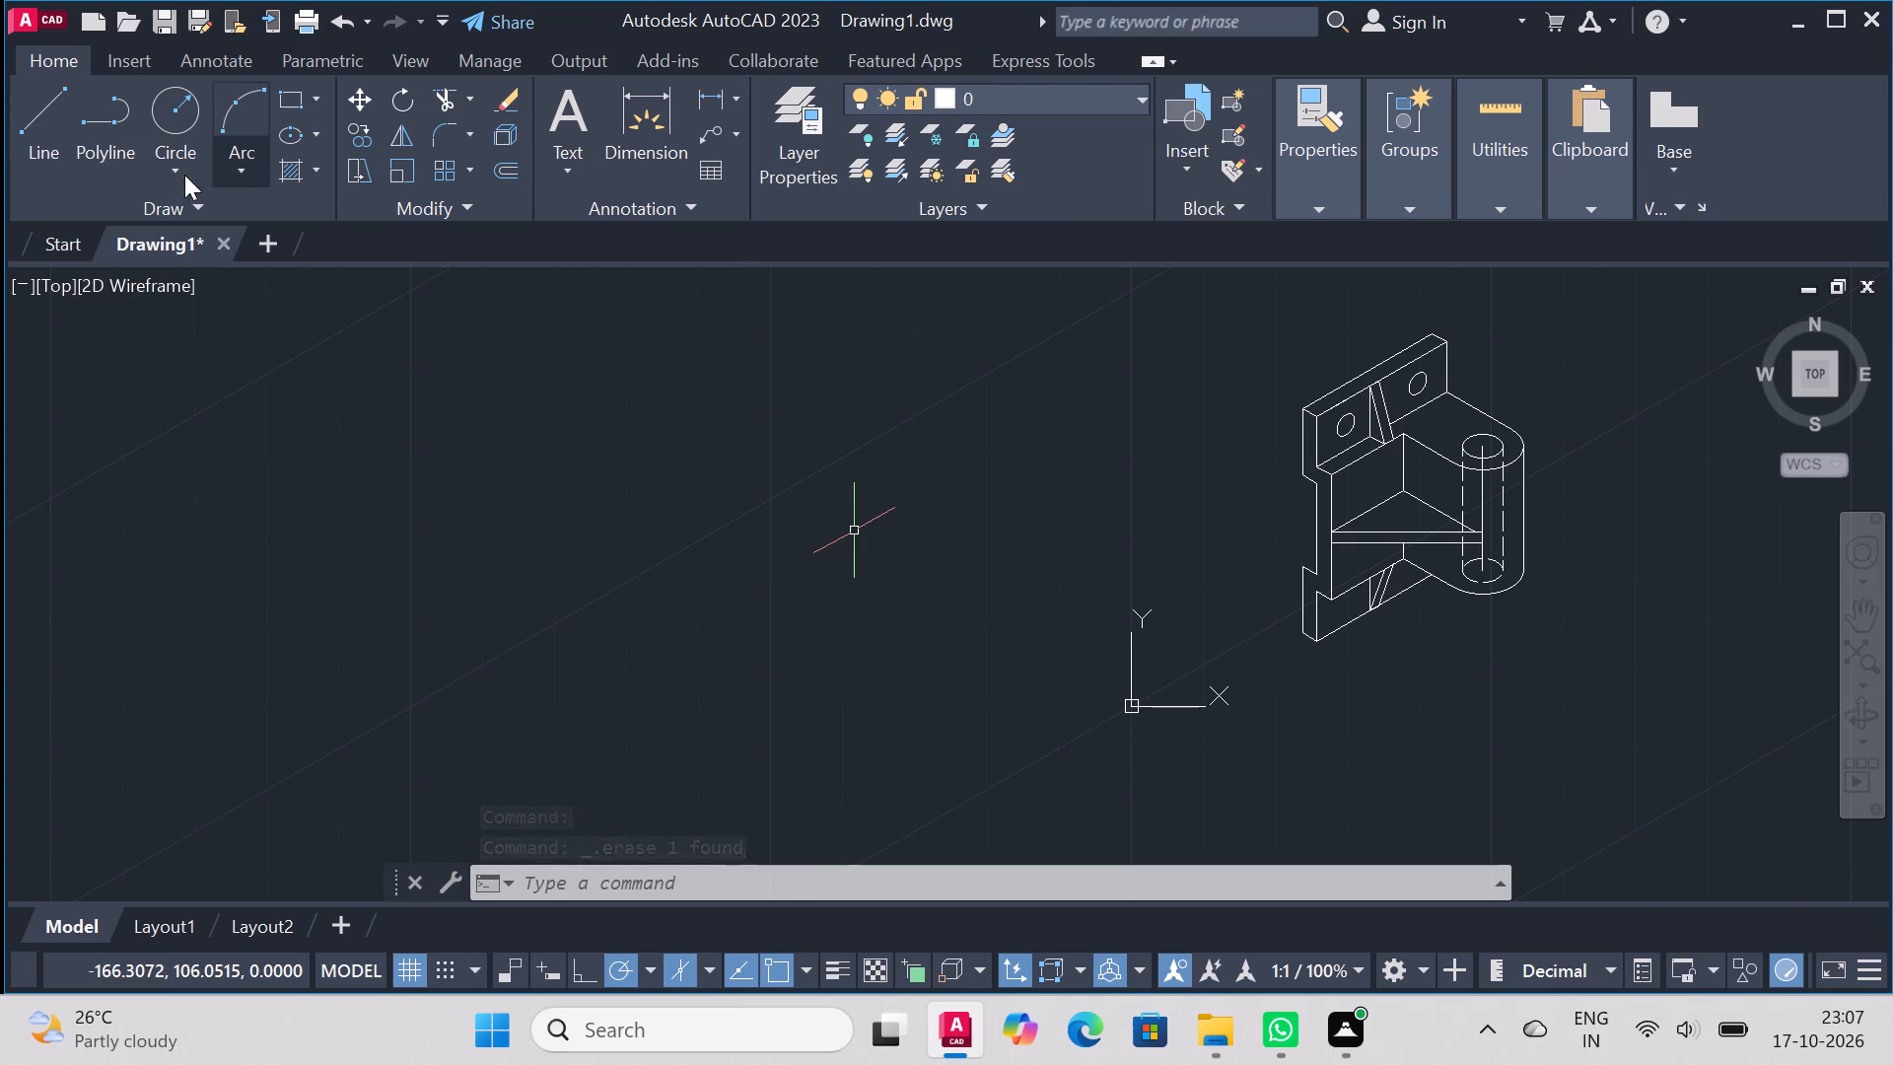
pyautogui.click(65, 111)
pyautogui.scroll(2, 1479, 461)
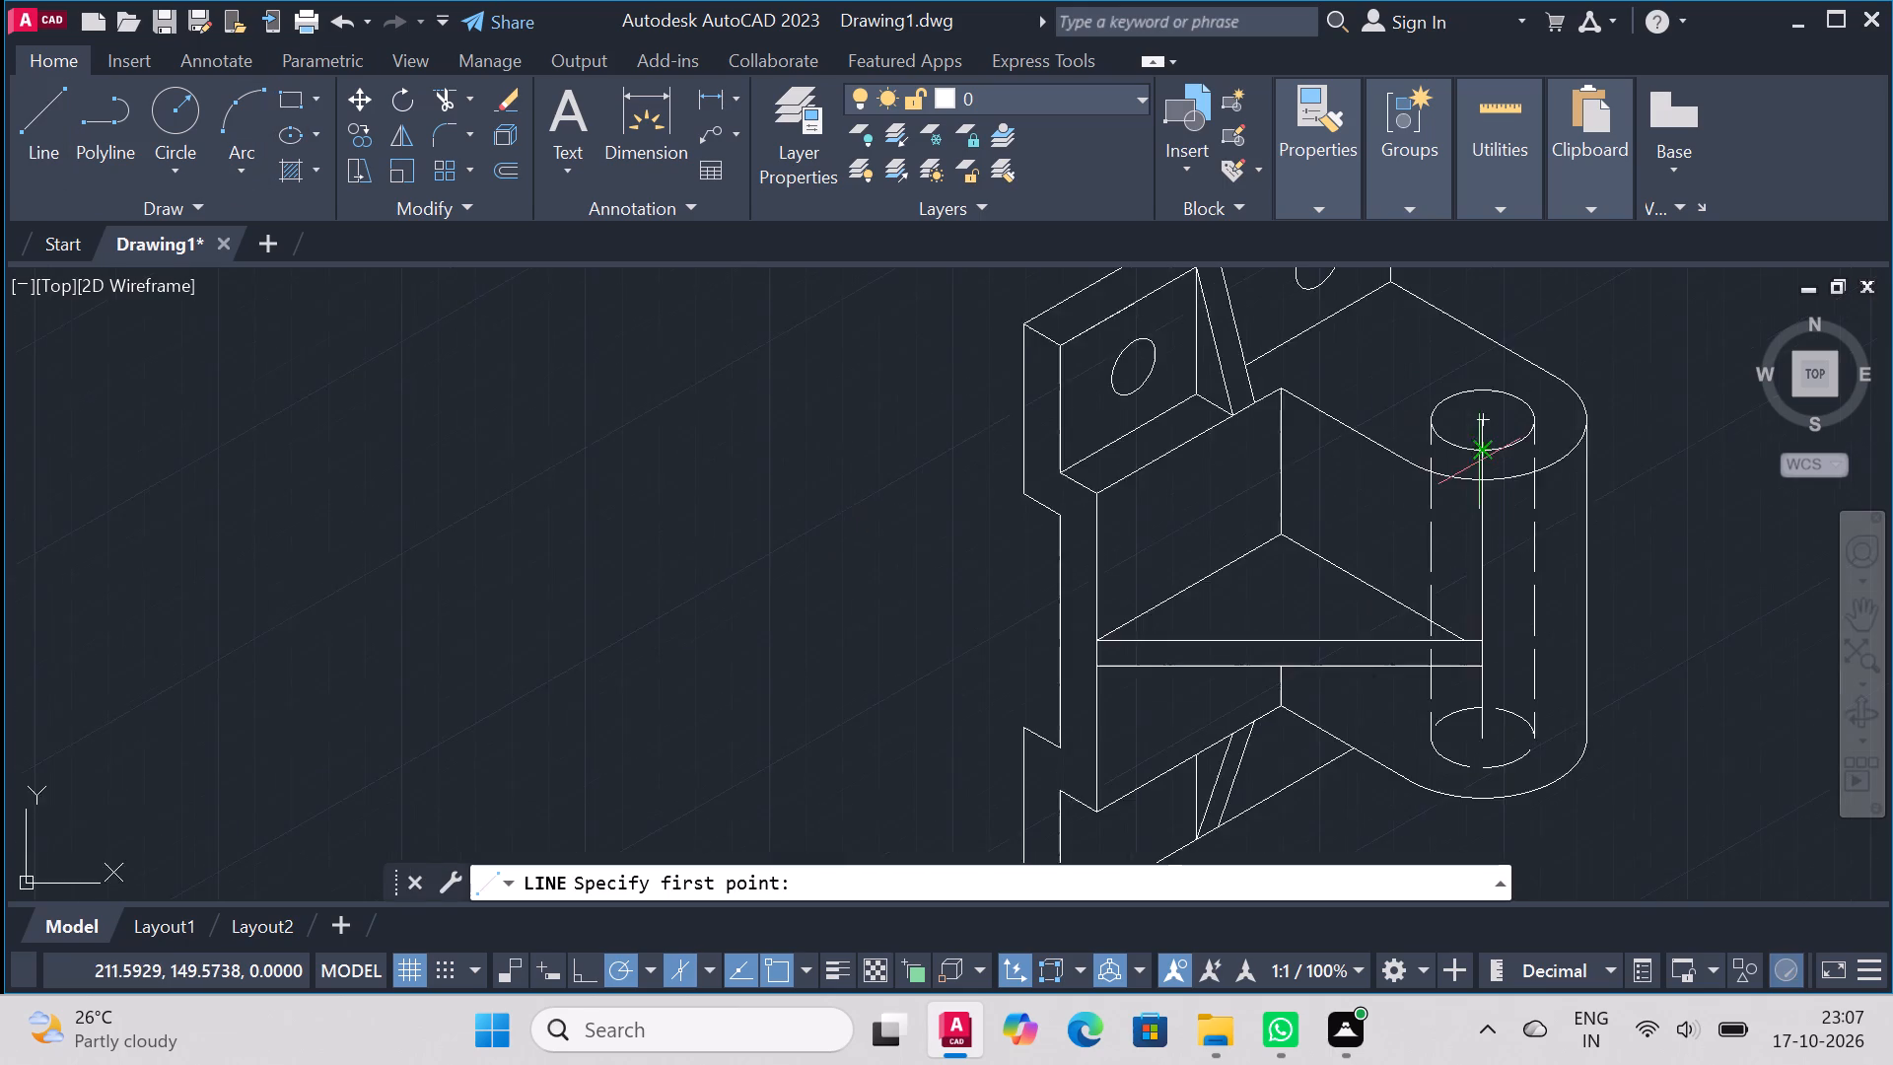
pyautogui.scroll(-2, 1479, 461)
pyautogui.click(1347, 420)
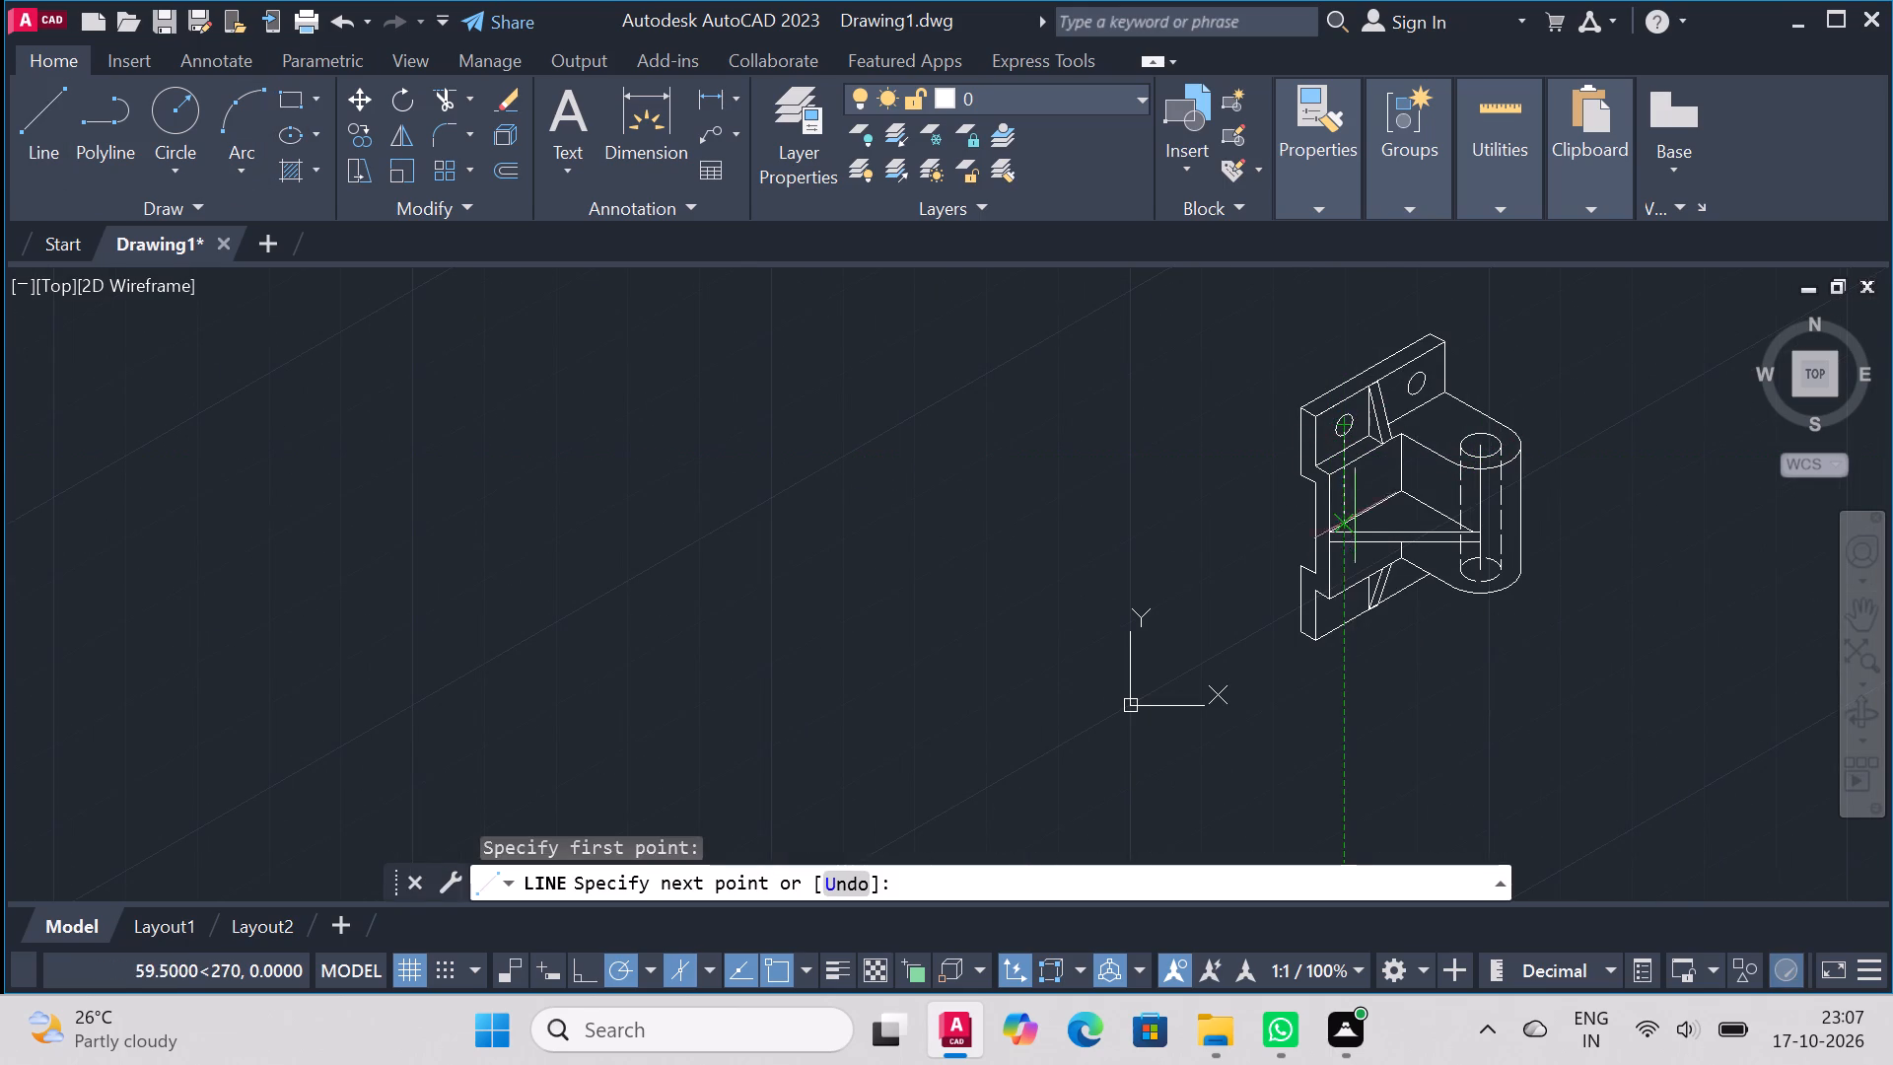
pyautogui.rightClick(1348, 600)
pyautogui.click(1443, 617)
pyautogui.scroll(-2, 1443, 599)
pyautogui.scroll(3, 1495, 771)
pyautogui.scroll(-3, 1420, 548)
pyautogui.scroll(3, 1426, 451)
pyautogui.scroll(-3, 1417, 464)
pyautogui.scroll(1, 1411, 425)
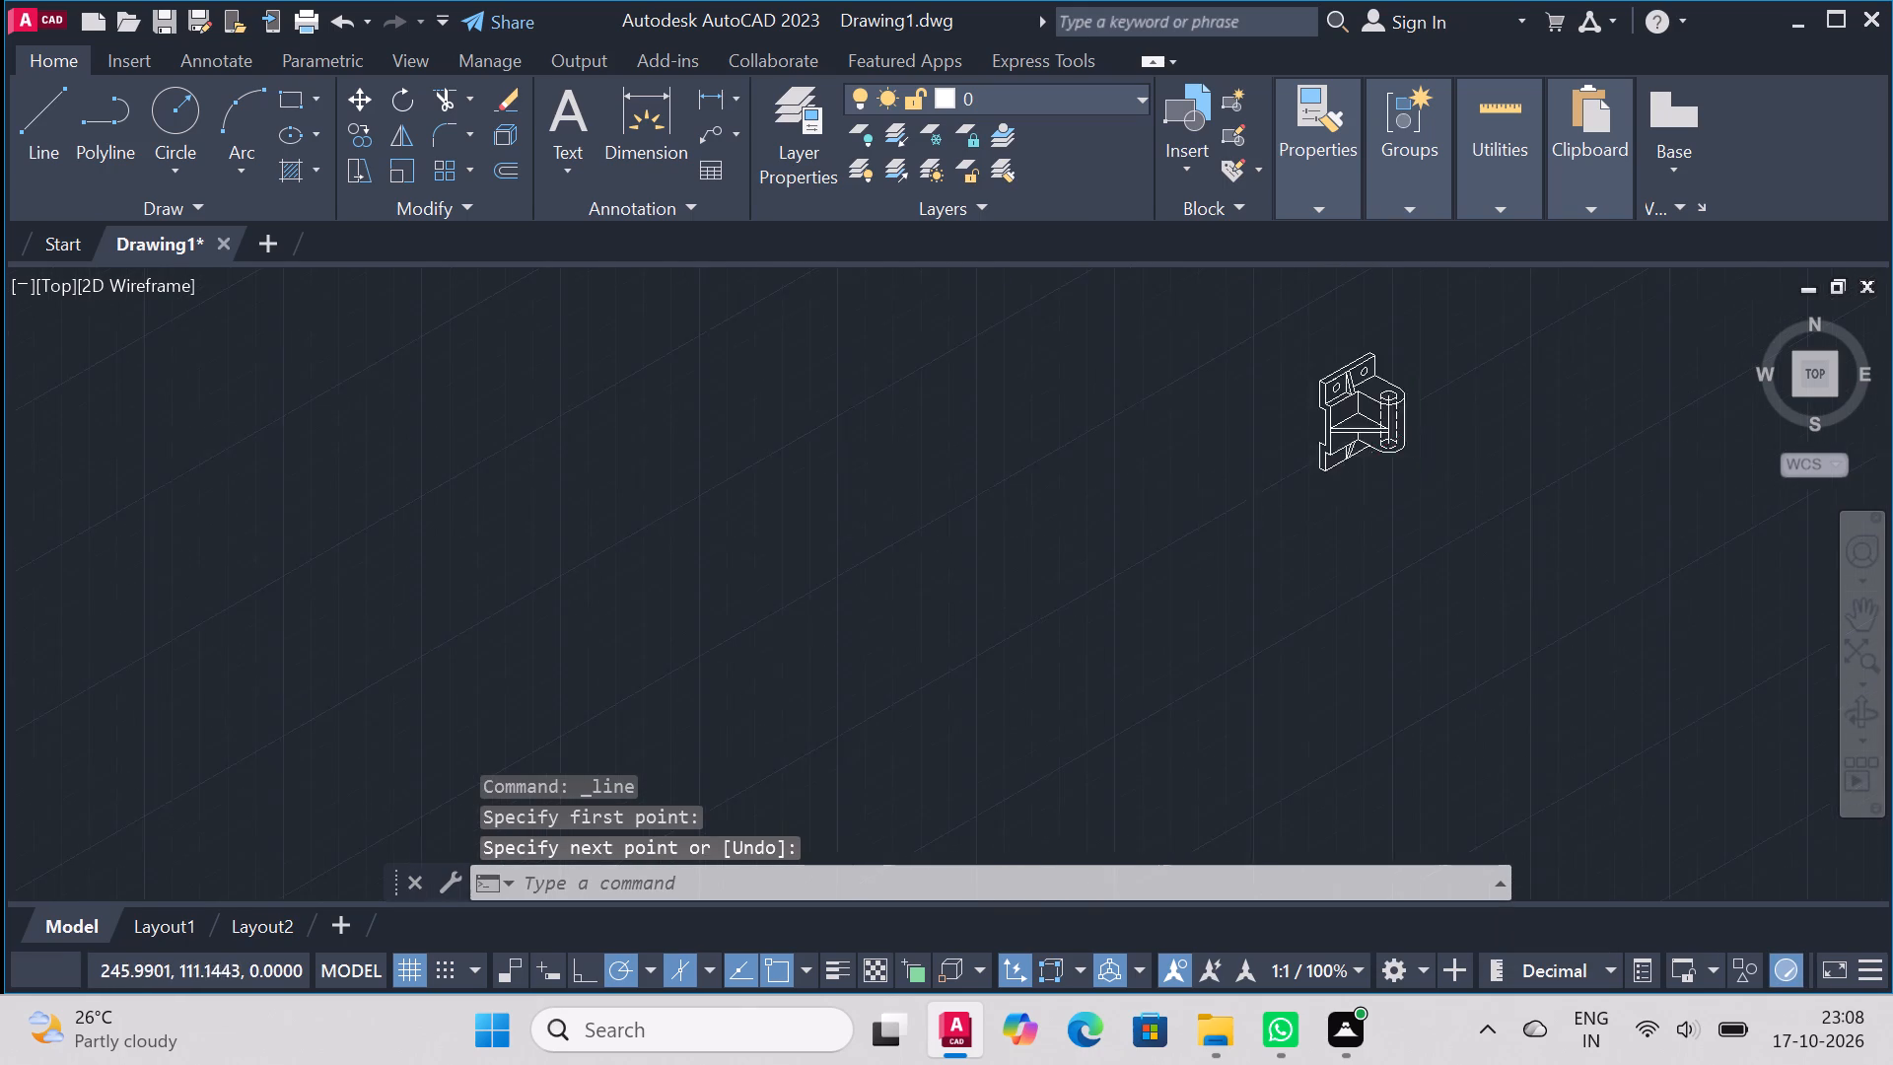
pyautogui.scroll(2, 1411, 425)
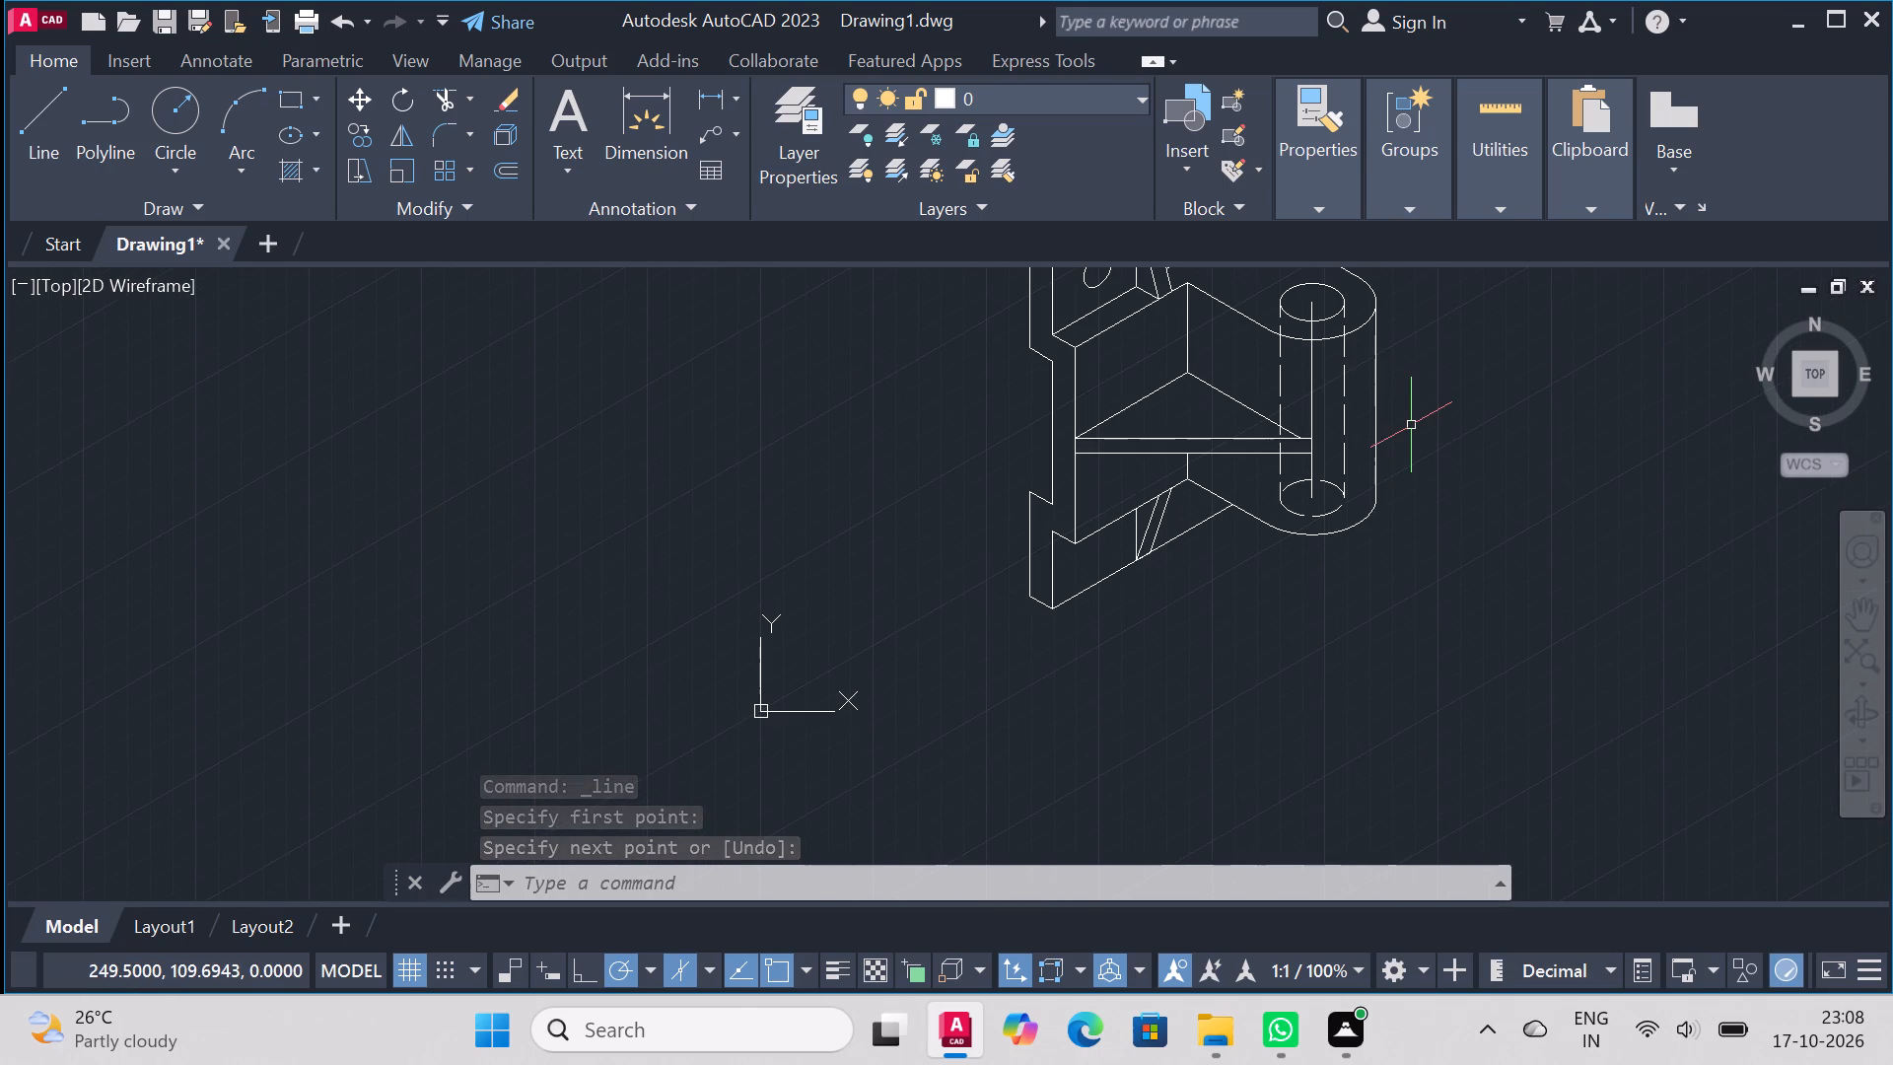
# Draw construction lines from the lower plate's bottom front corner, 20 along the bottom edge and 15 vertically upward.
pyautogui.click(23, 112)
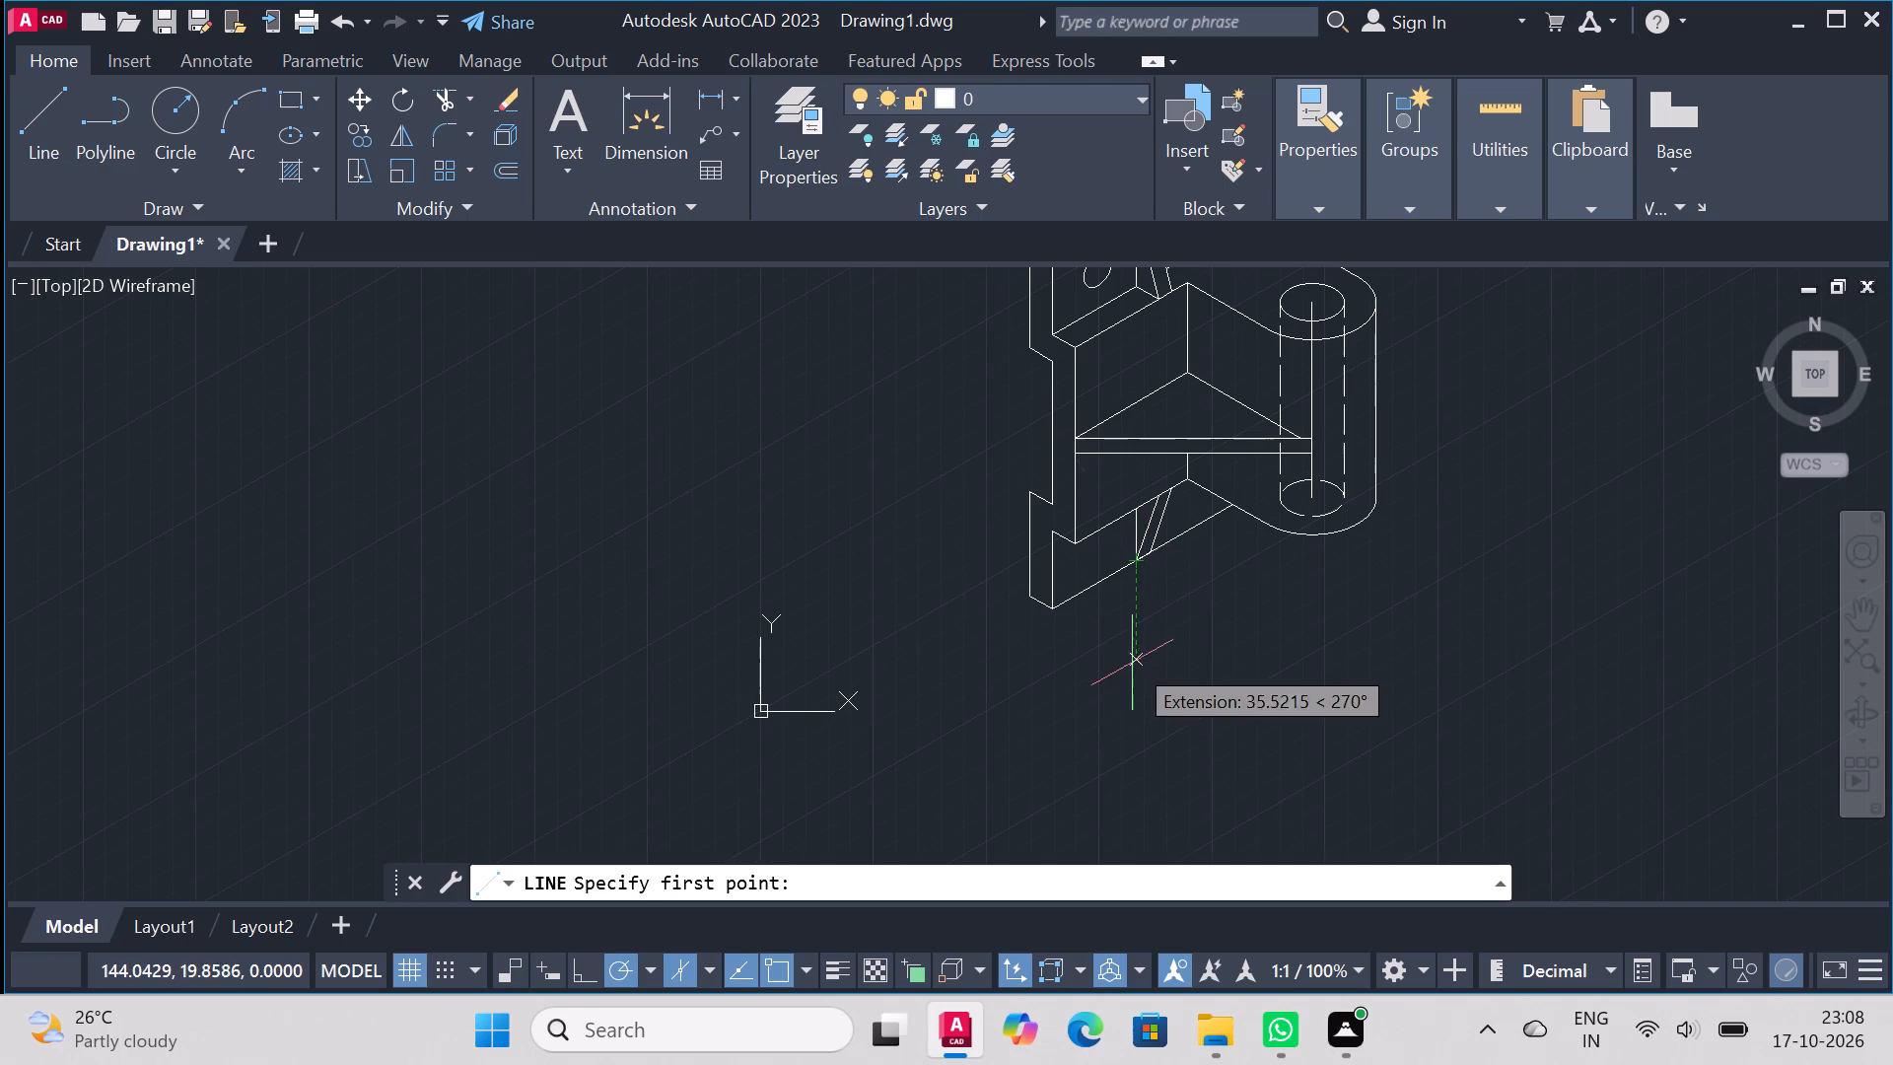
pyautogui.click(1060, 609)
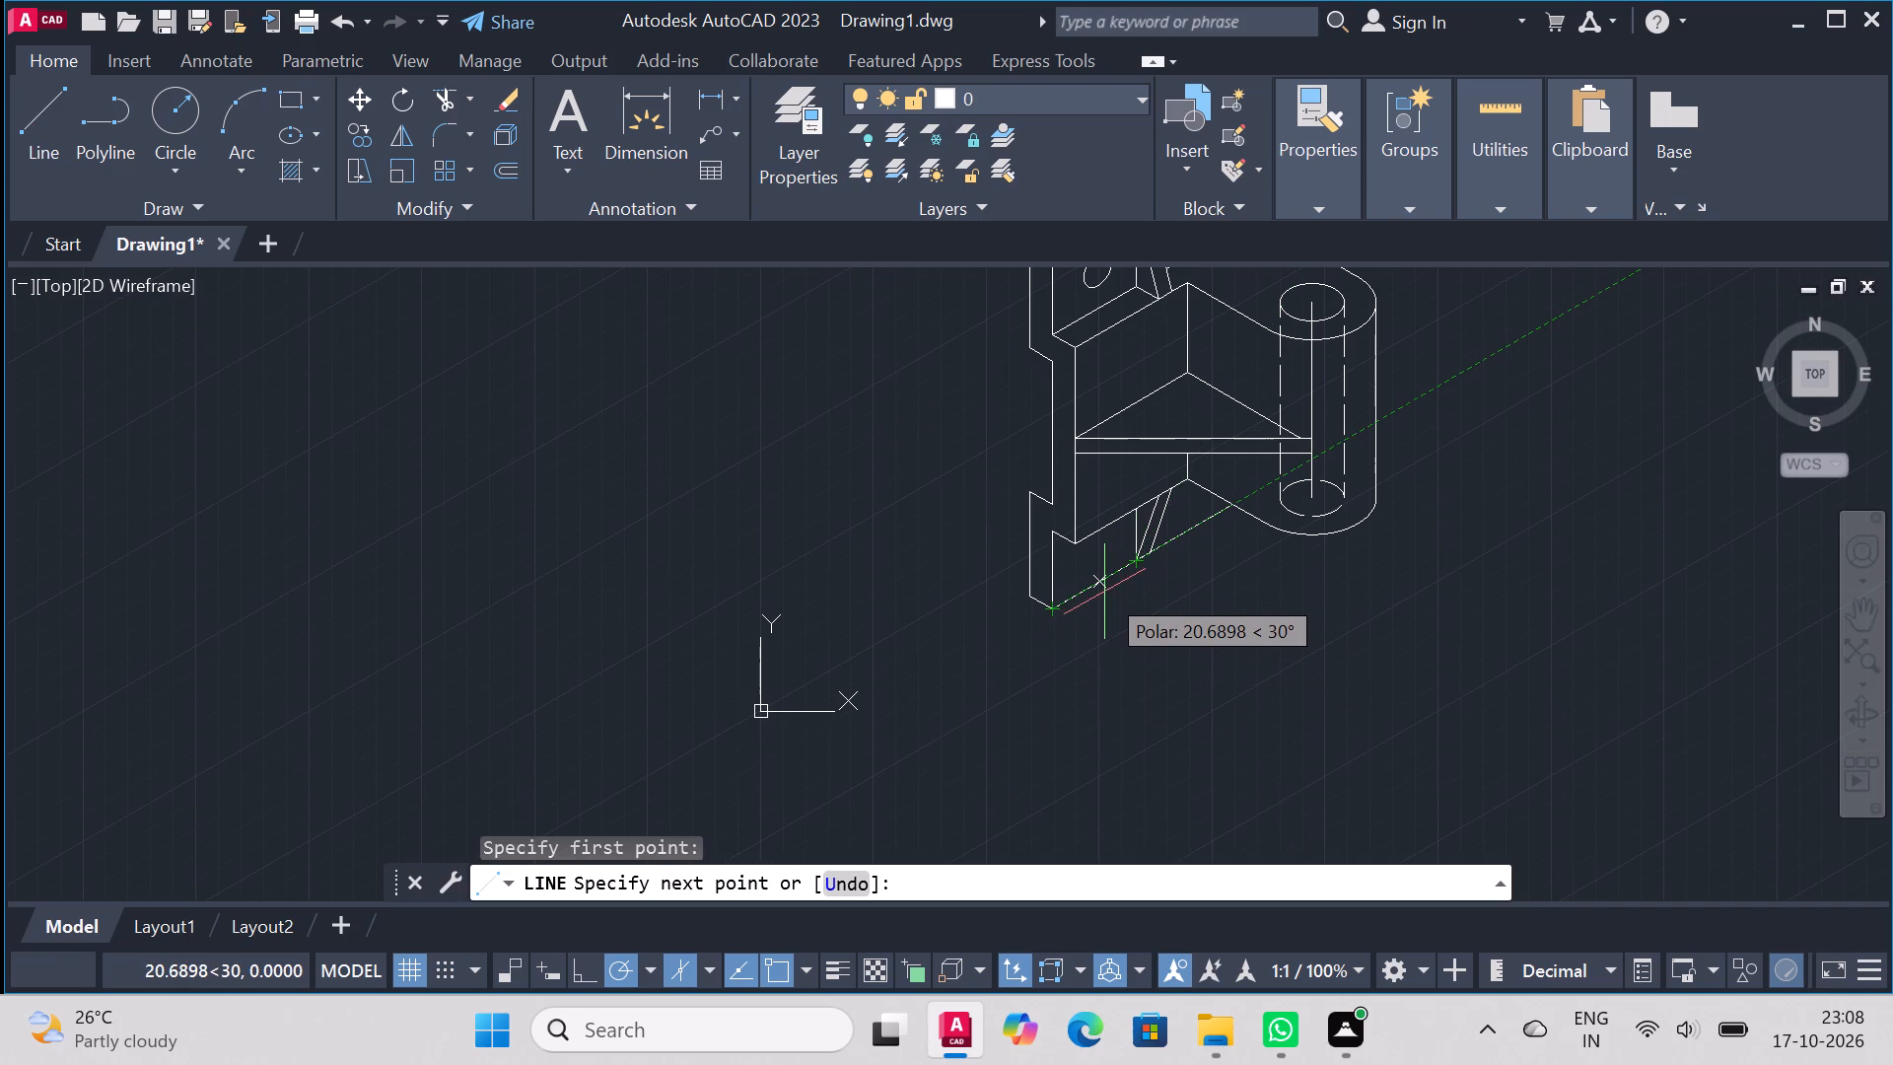
pyautogui.write('20')
pyautogui.press('Return')
pyautogui.scroll(3, 1130, 530)
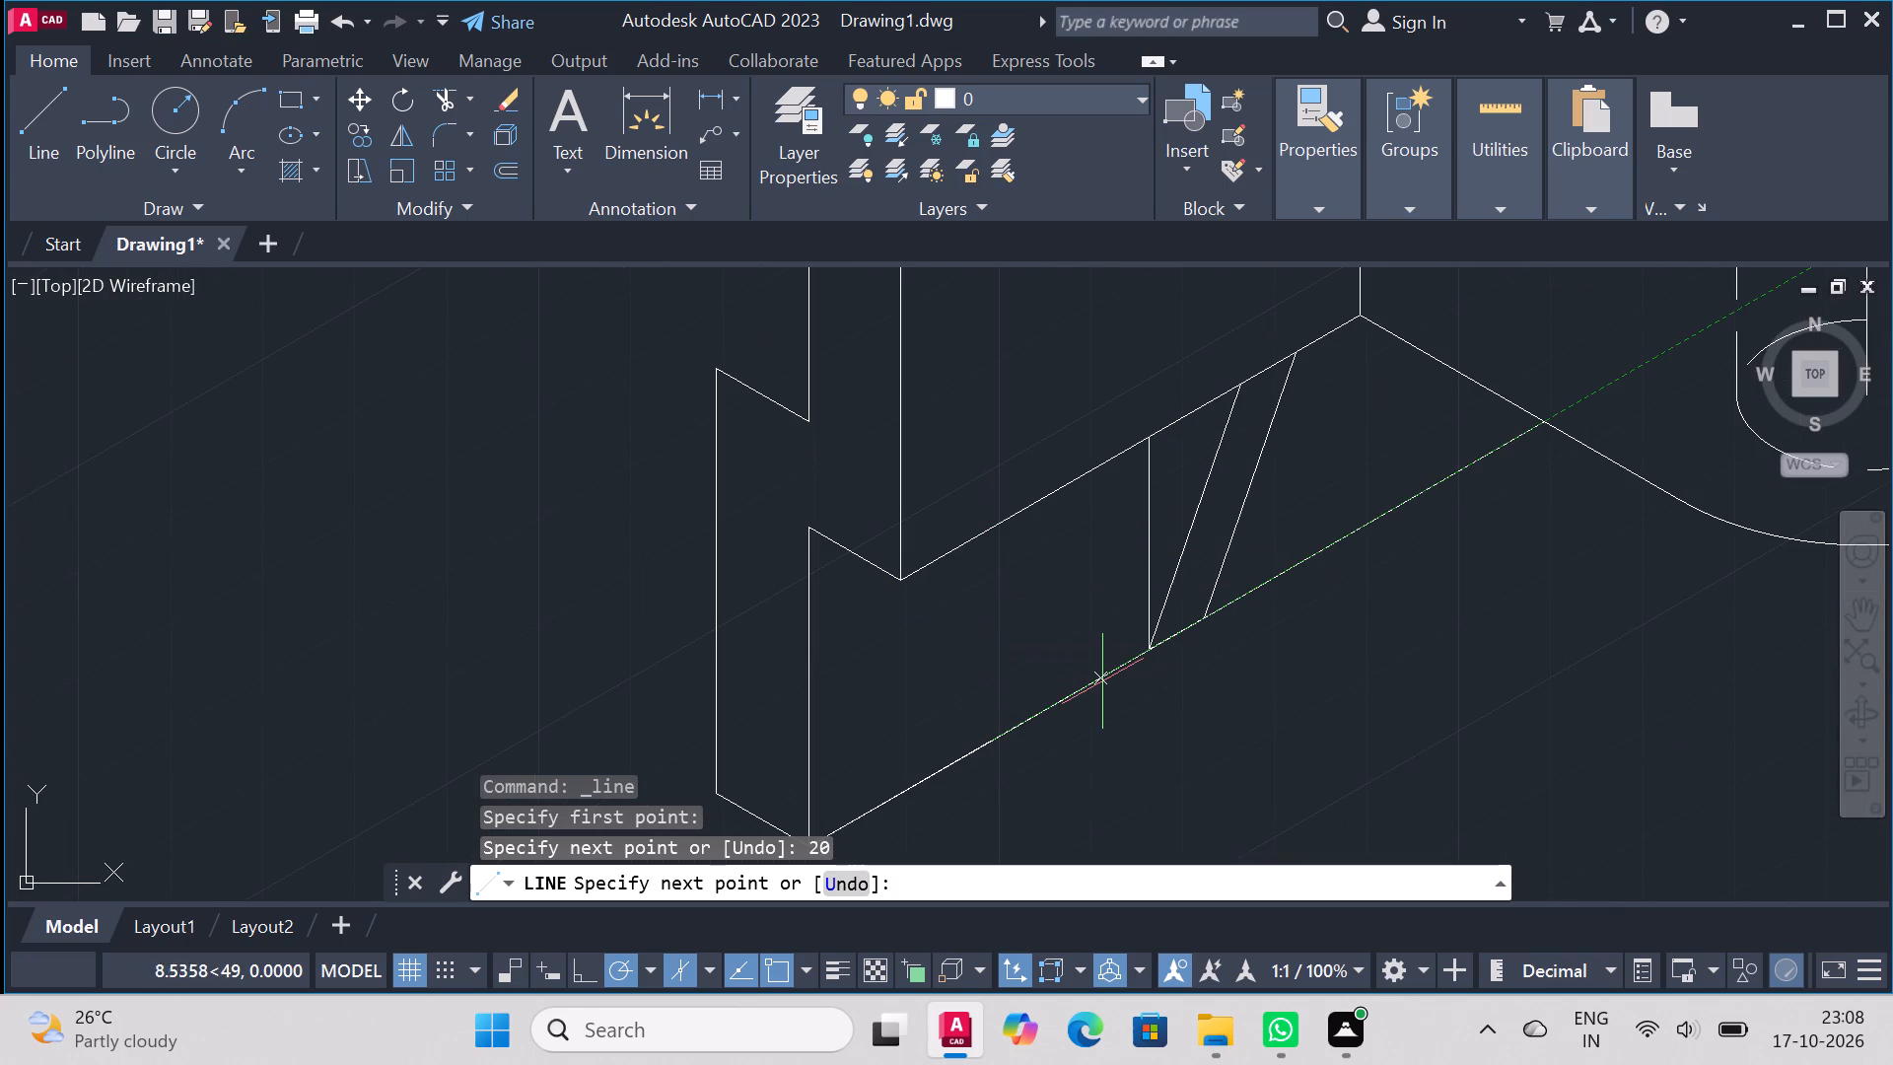
pyautogui.write('15')
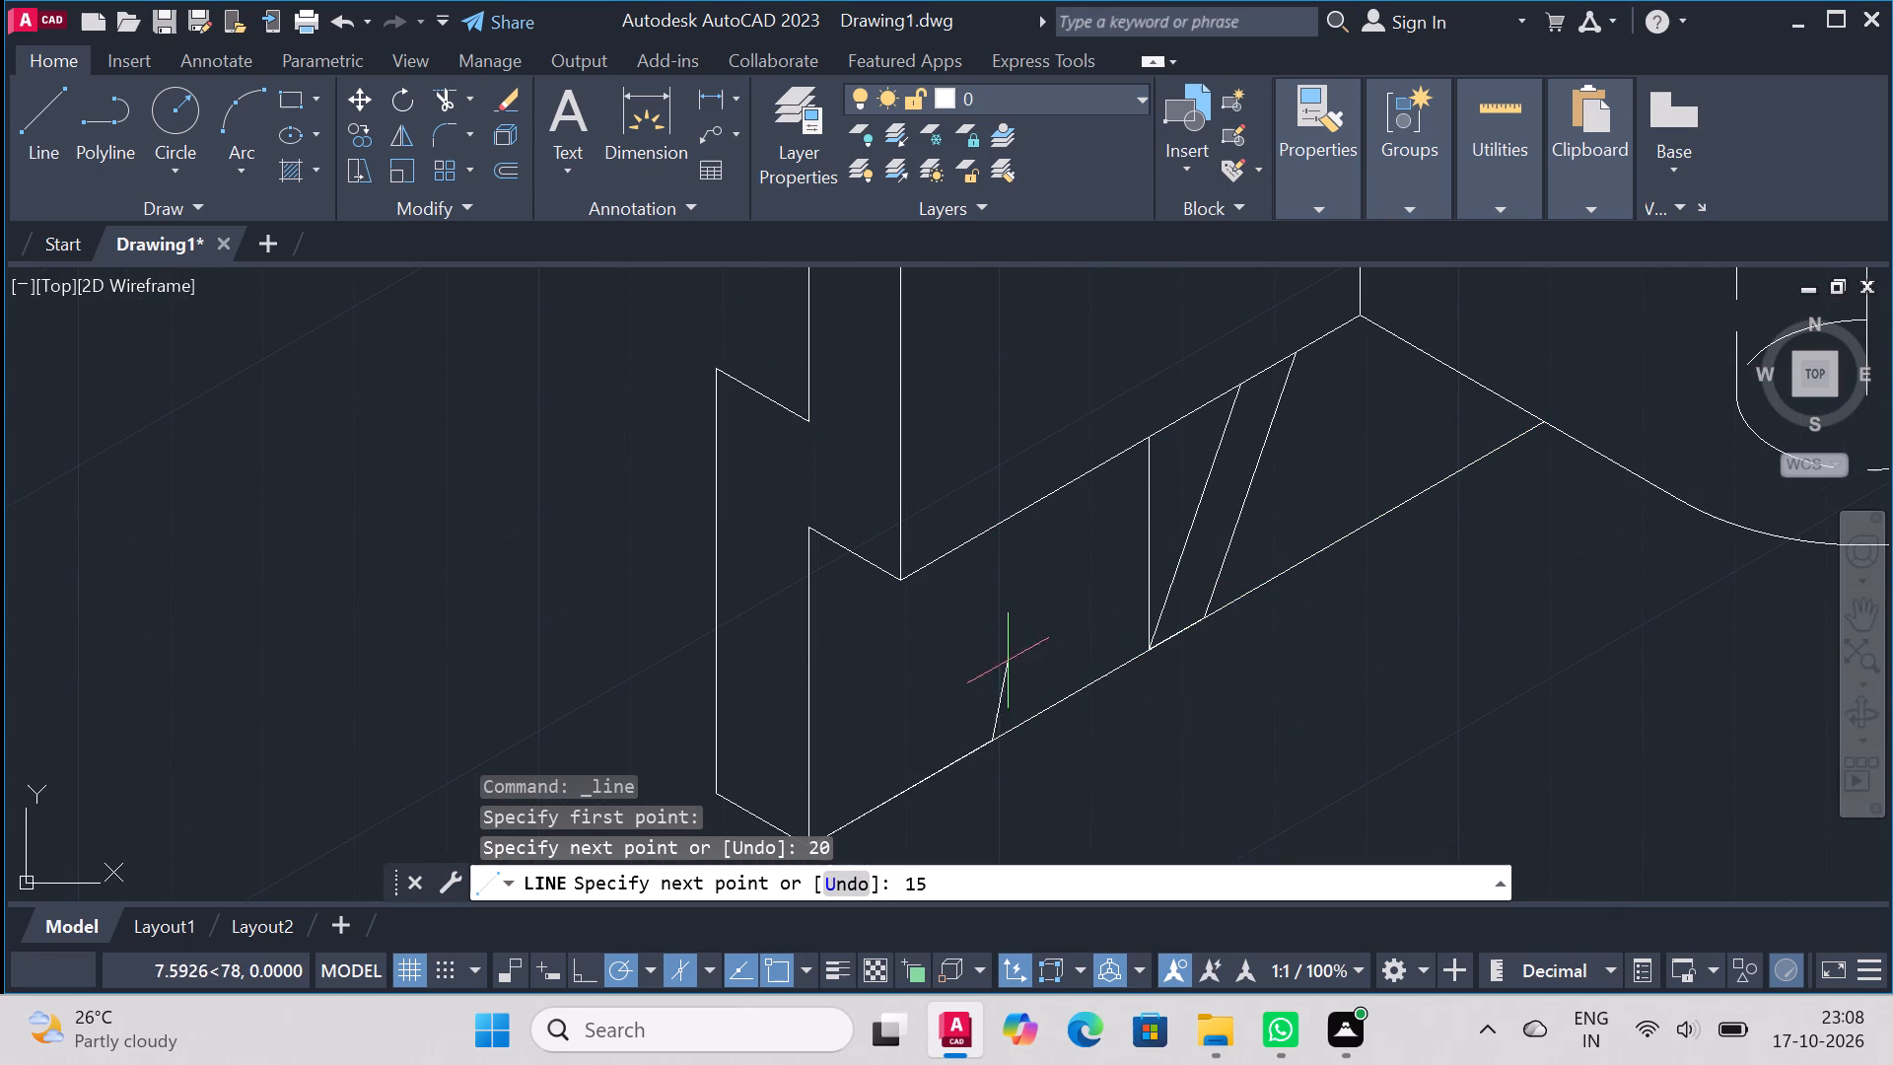
pyautogui.press('Return')
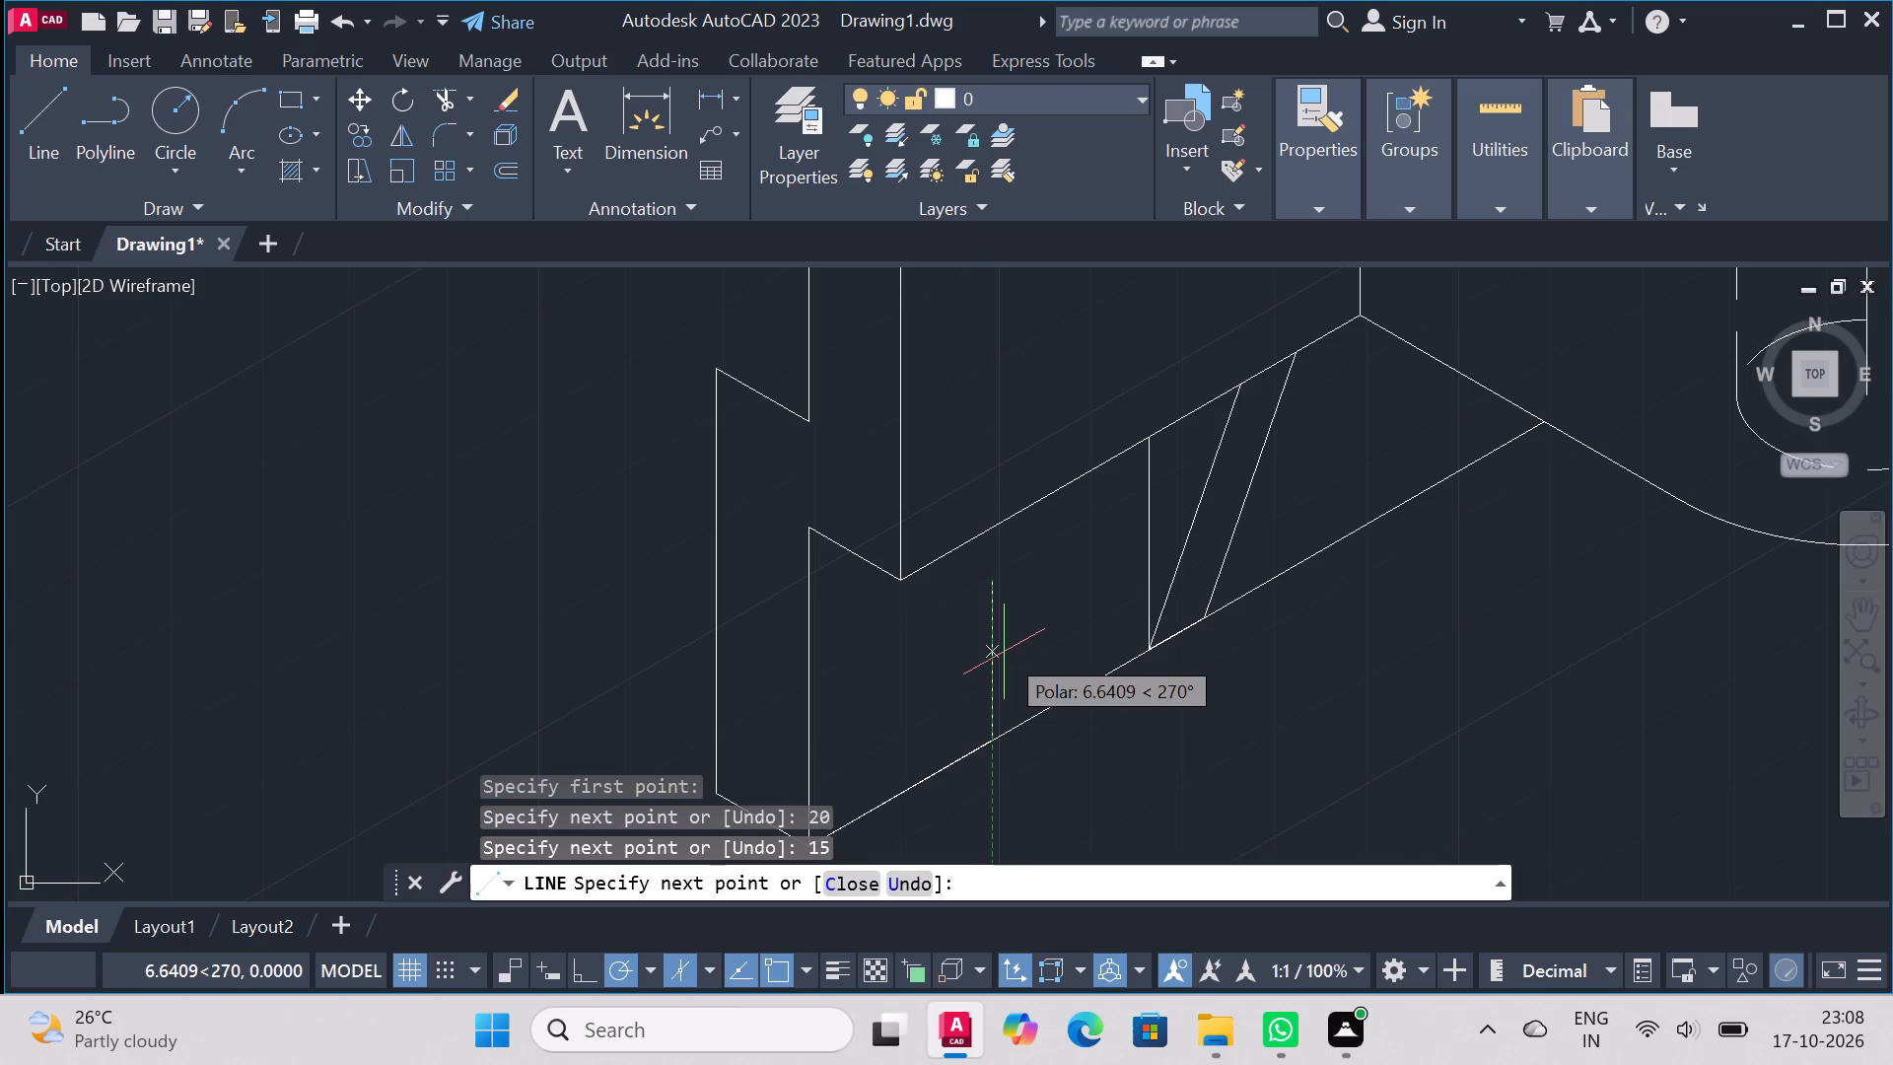
pyautogui.rightClick(1070, 659)
pyautogui.click(1128, 289)
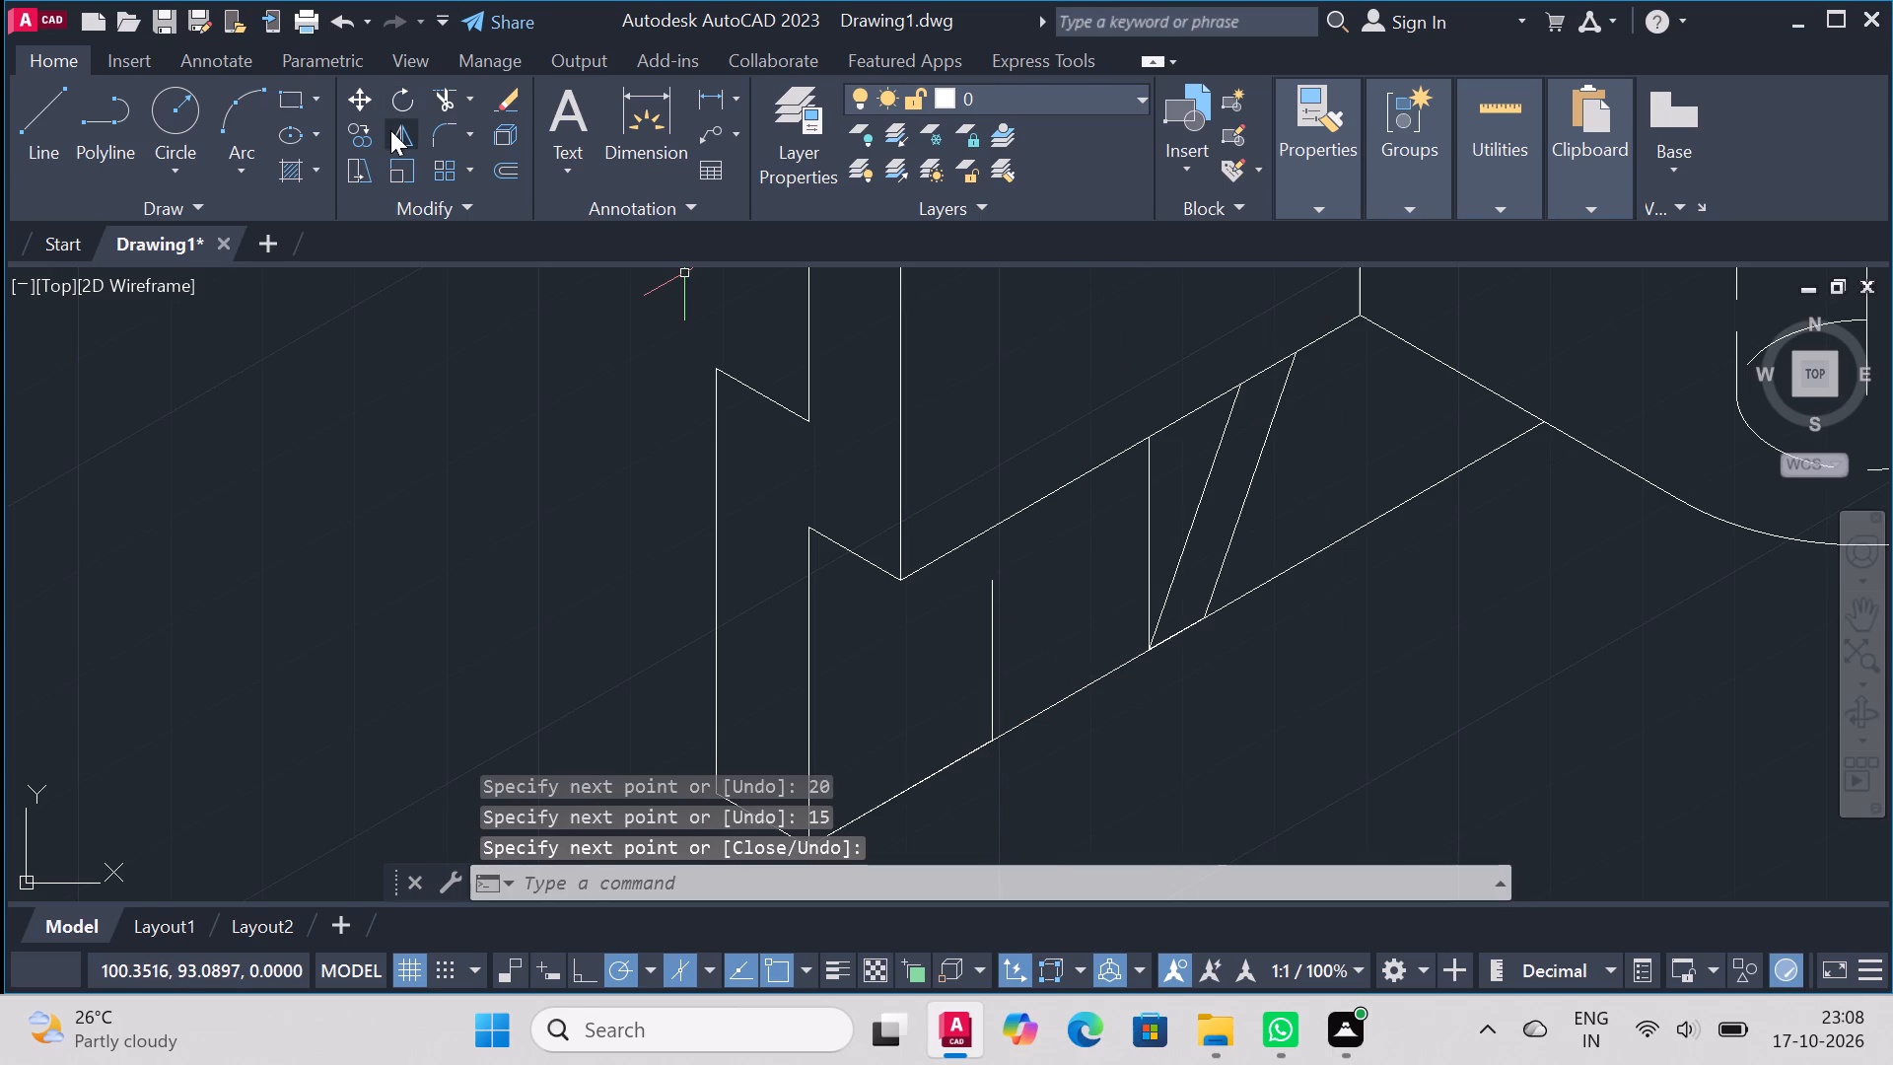
# Draw an isometric circle of diameter 12 centred on the upper end of the vertical construction line.
pyautogui.write('el')
pyautogui.press('Return')
pyautogui.write('iso')
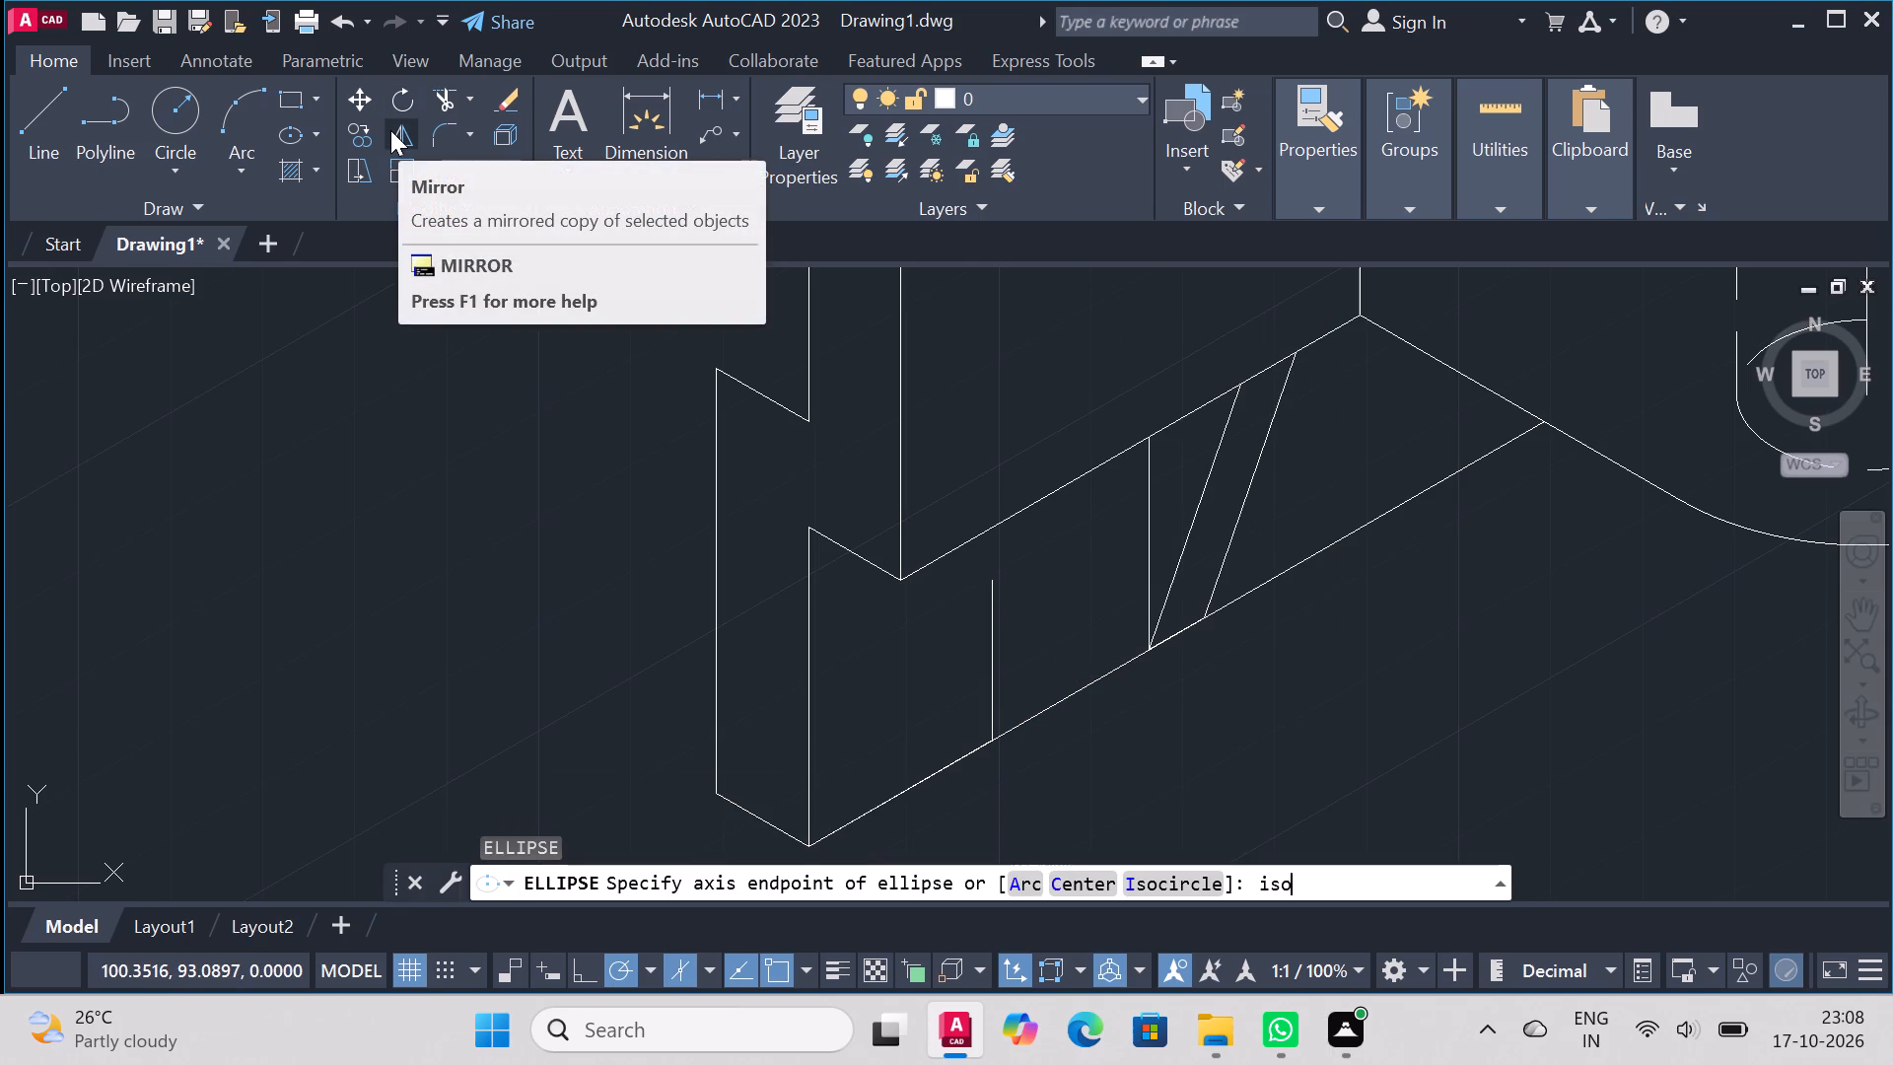
pyautogui.press('Return')
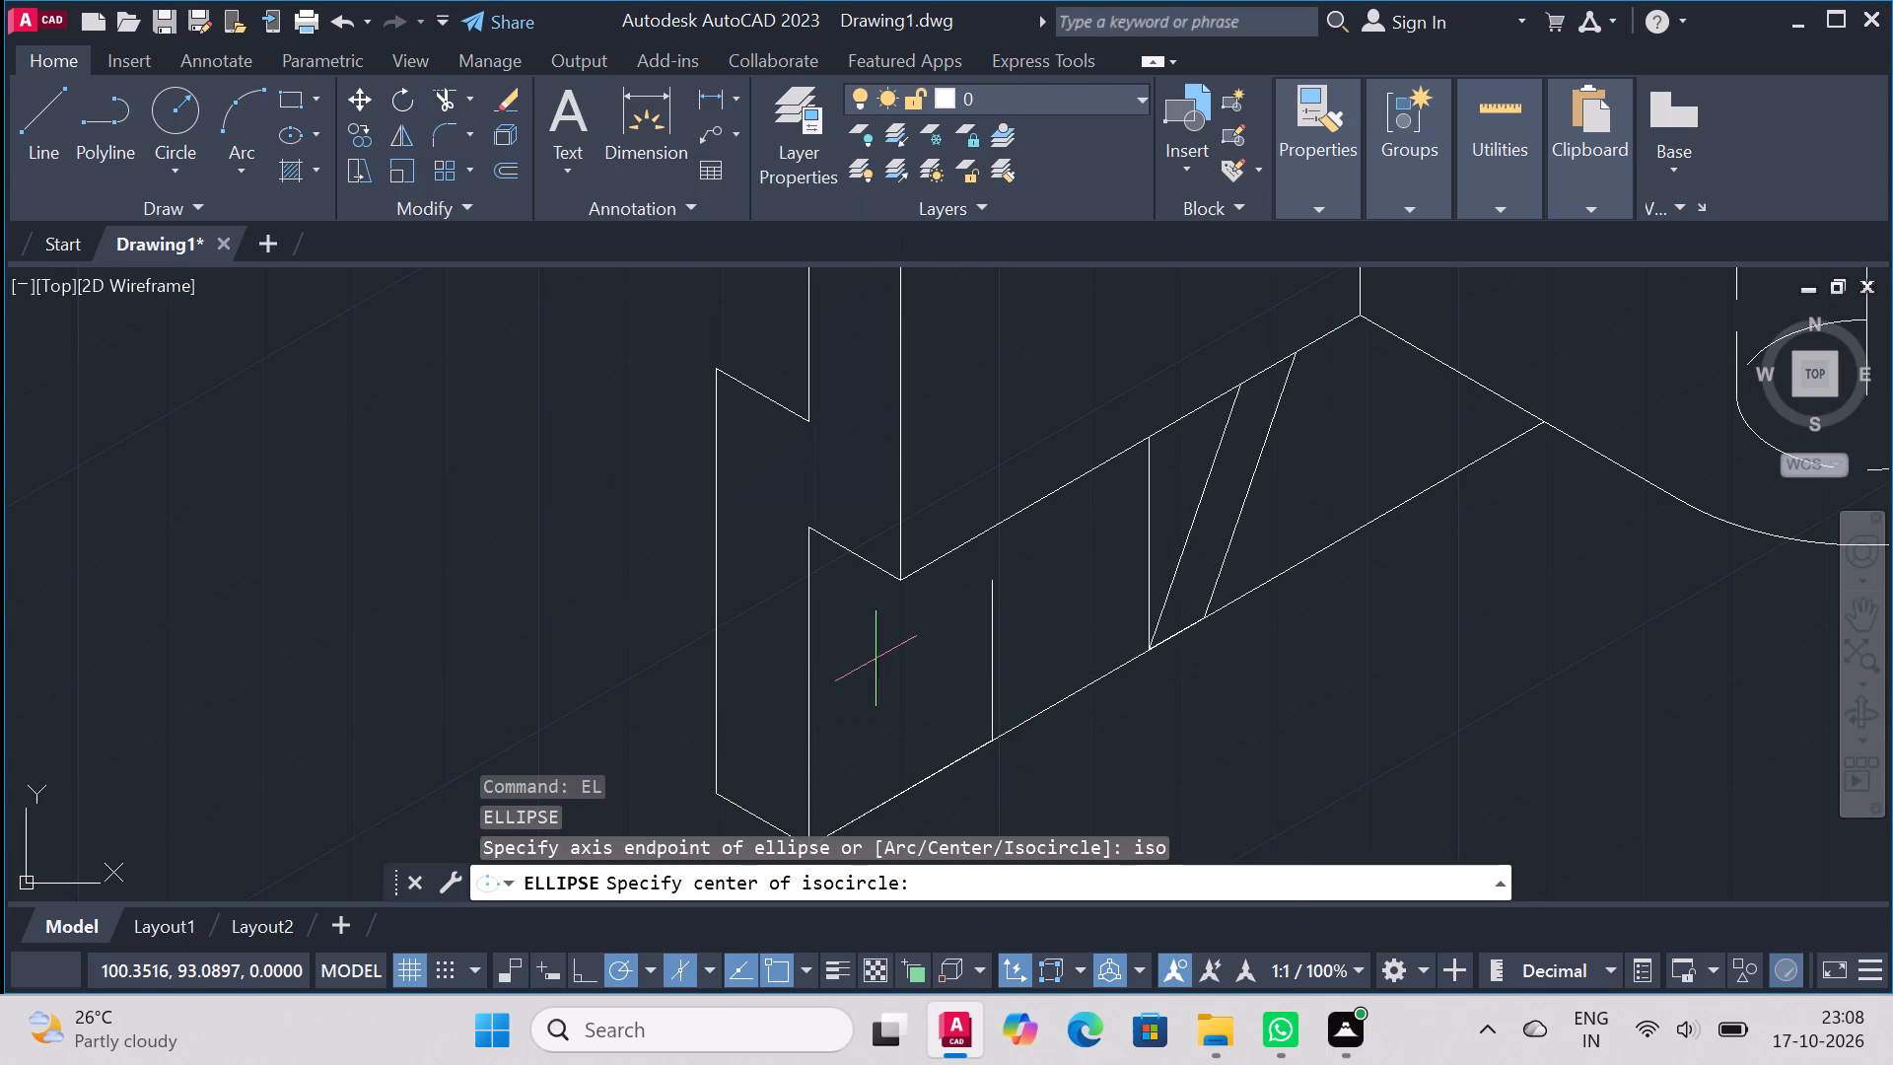
pyautogui.click(994, 587)
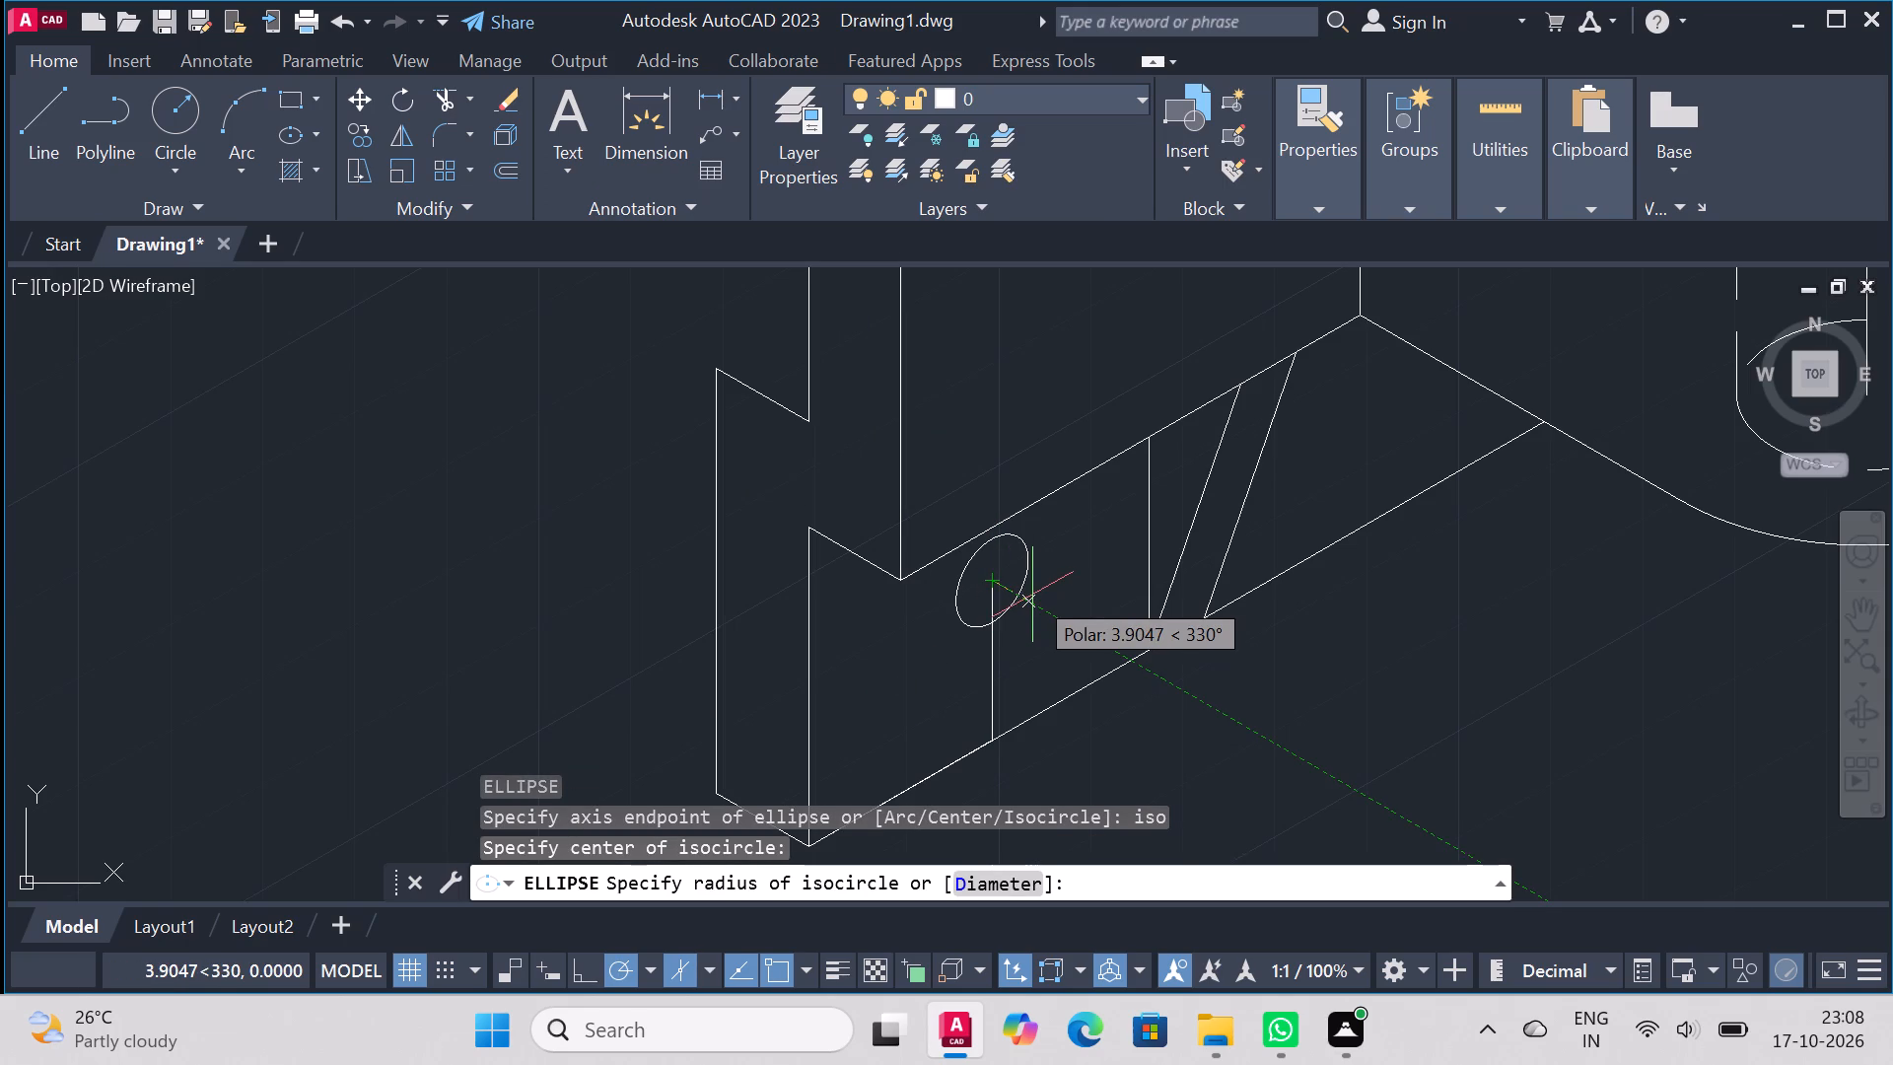
pyautogui.press('d')
pyautogui.press('Return')
pyautogui.write('12')
pyautogui.press('Return')
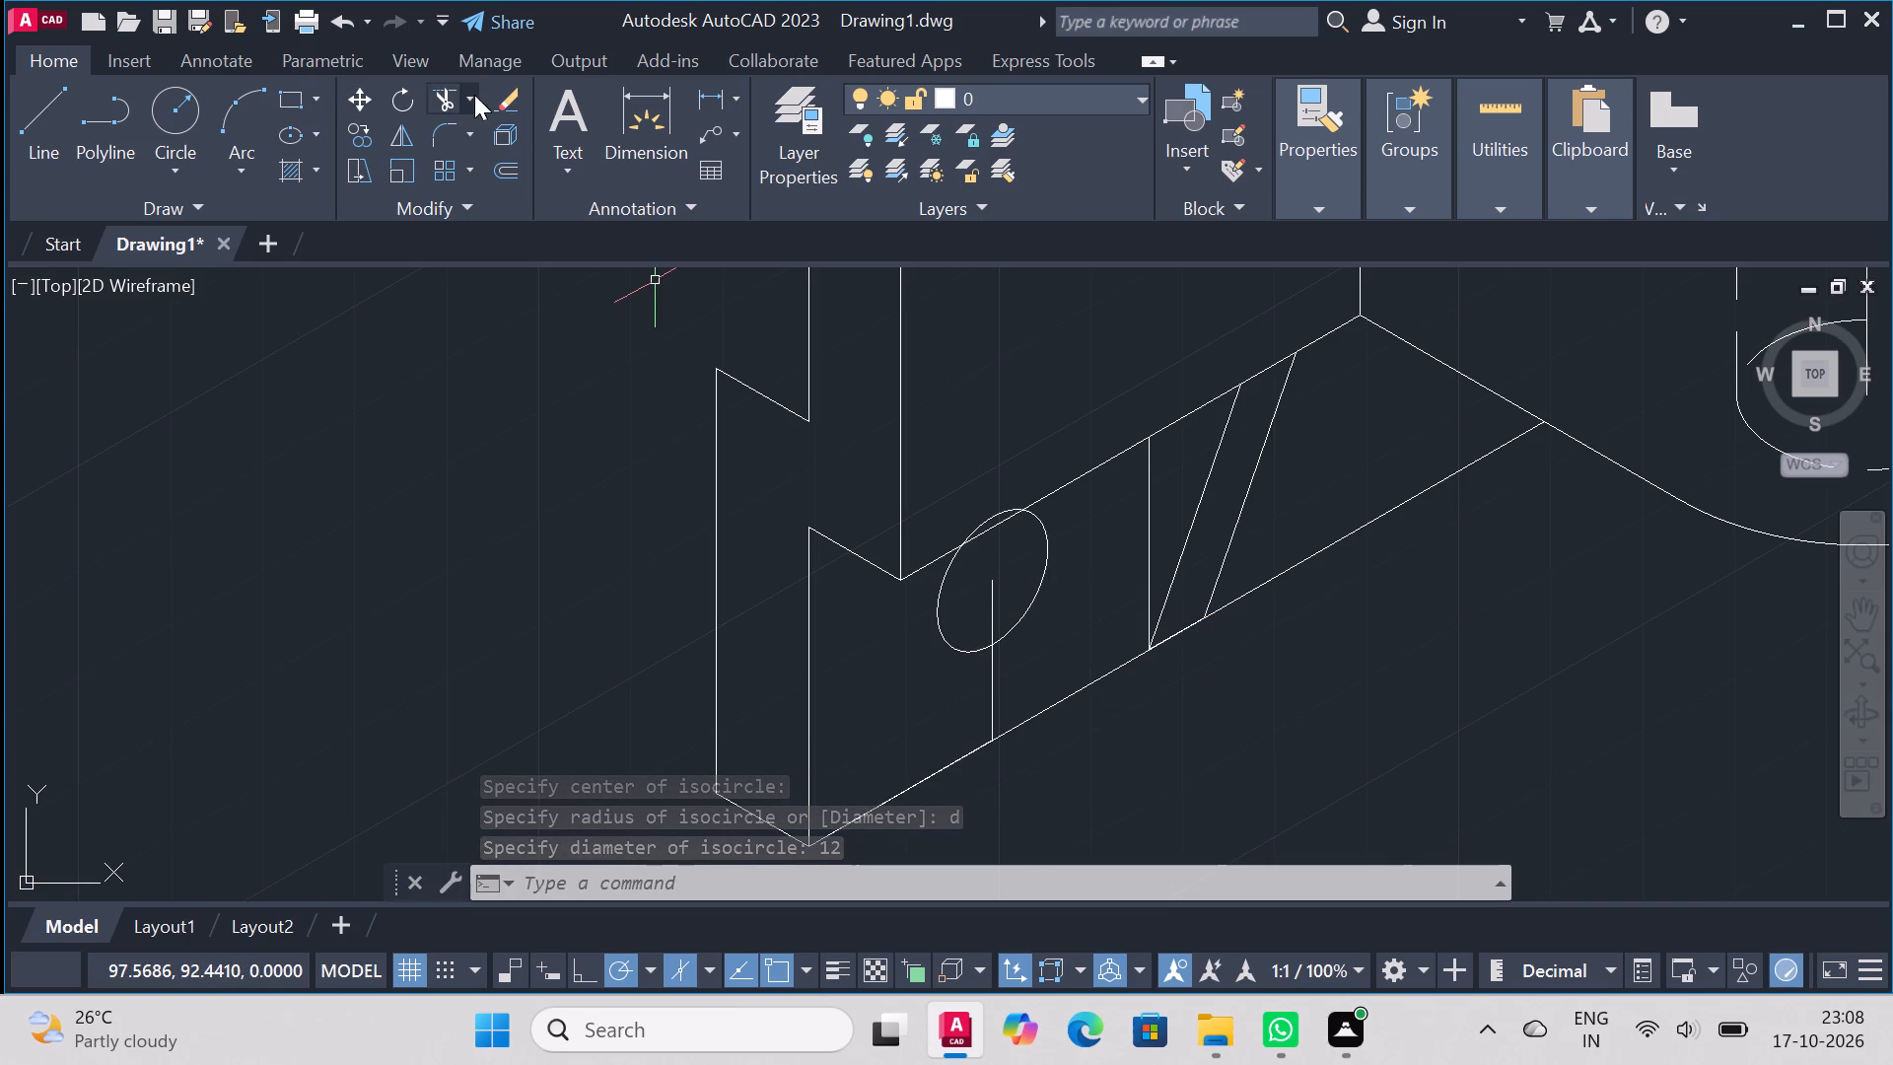
# Trim the part of the isometric circle above the lower plate's top edge and remove the vertical construction line.
pyautogui.click(448, 88)
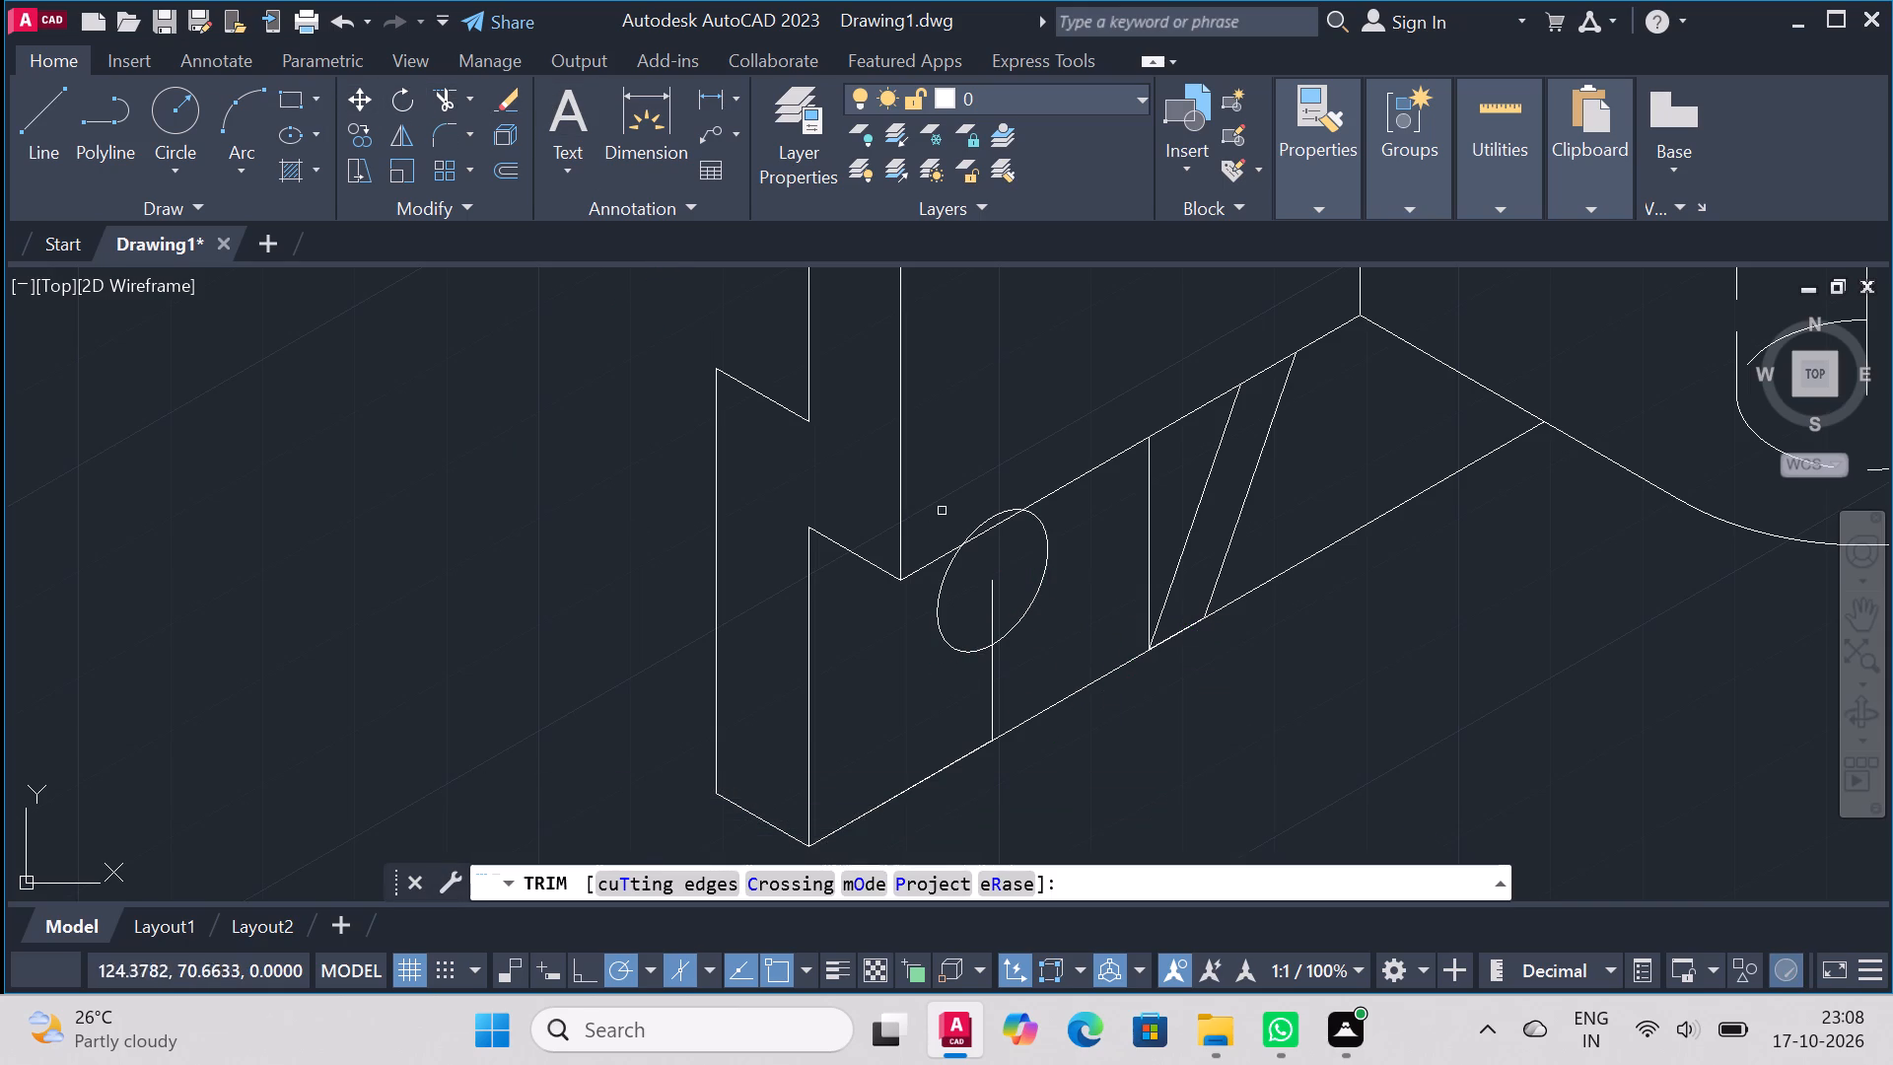
pyautogui.click(983, 518)
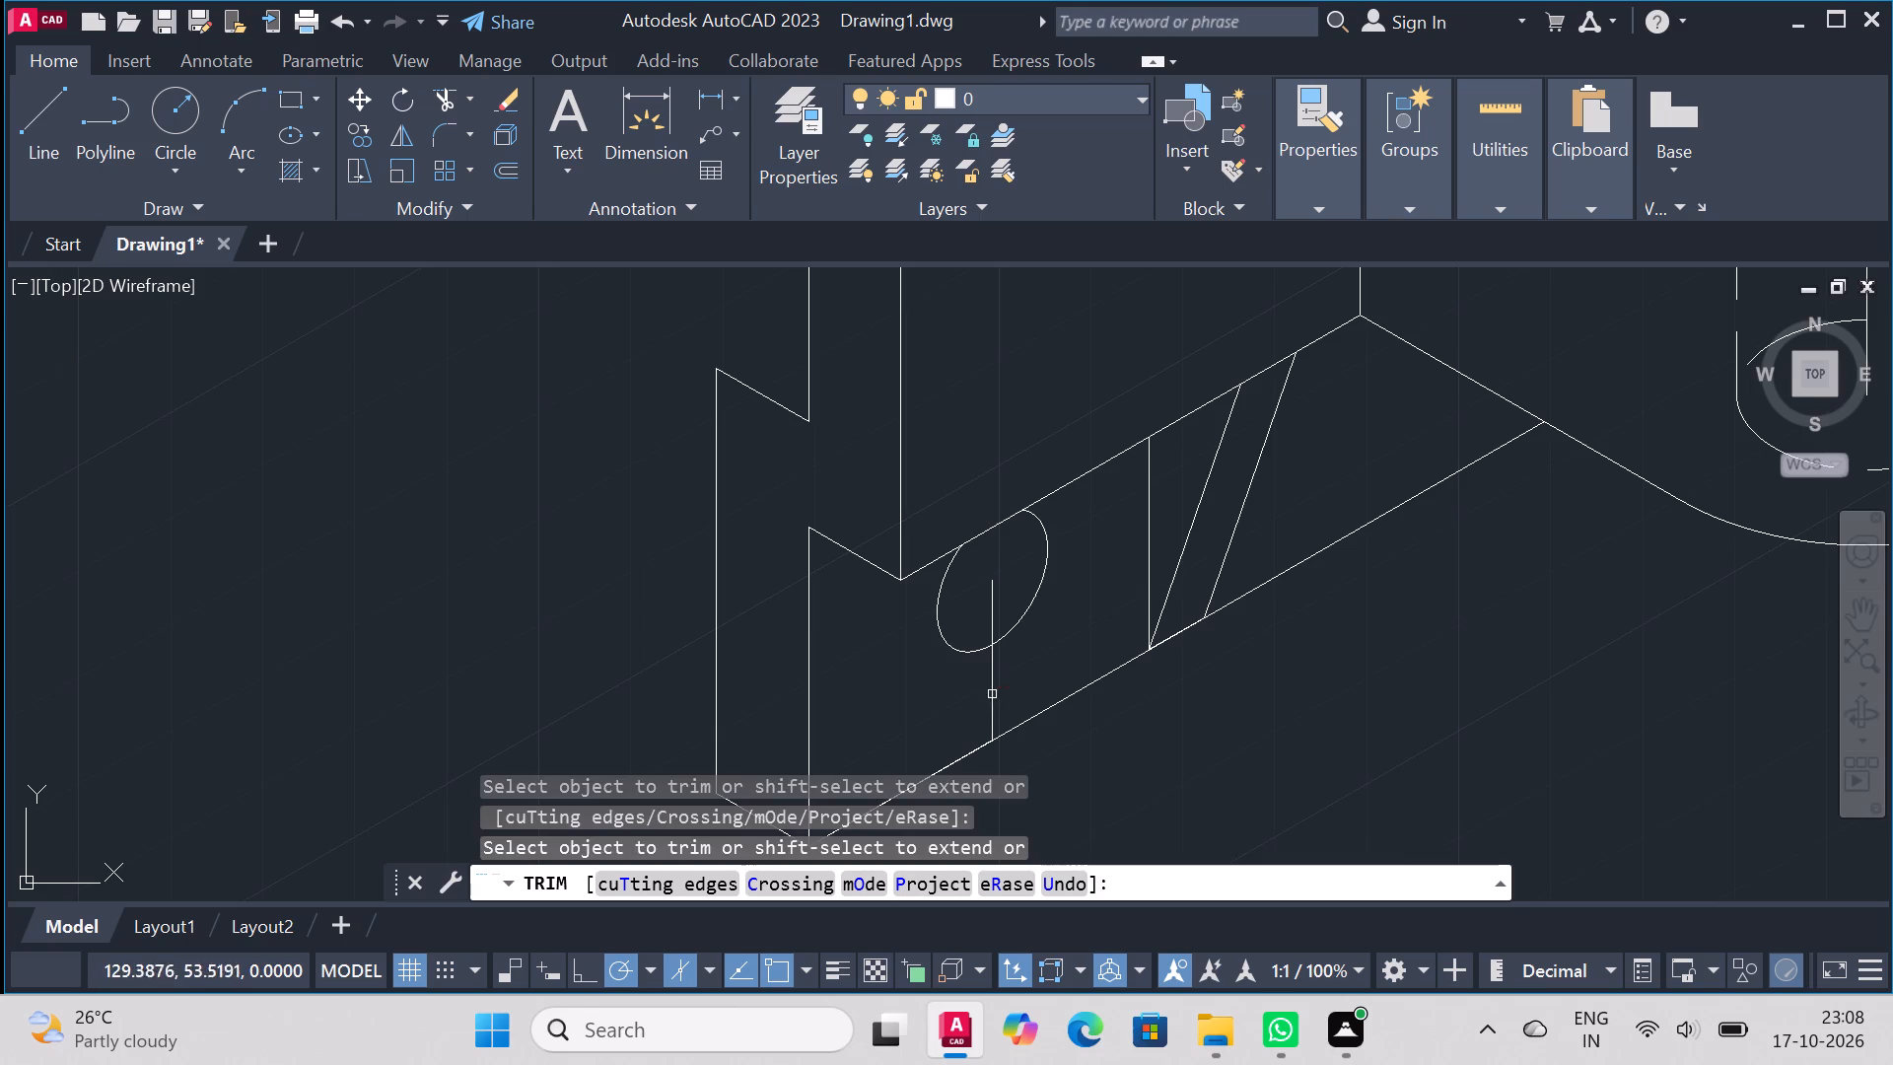
pyautogui.click(992, 693)
pyautogui.click(994, 603)
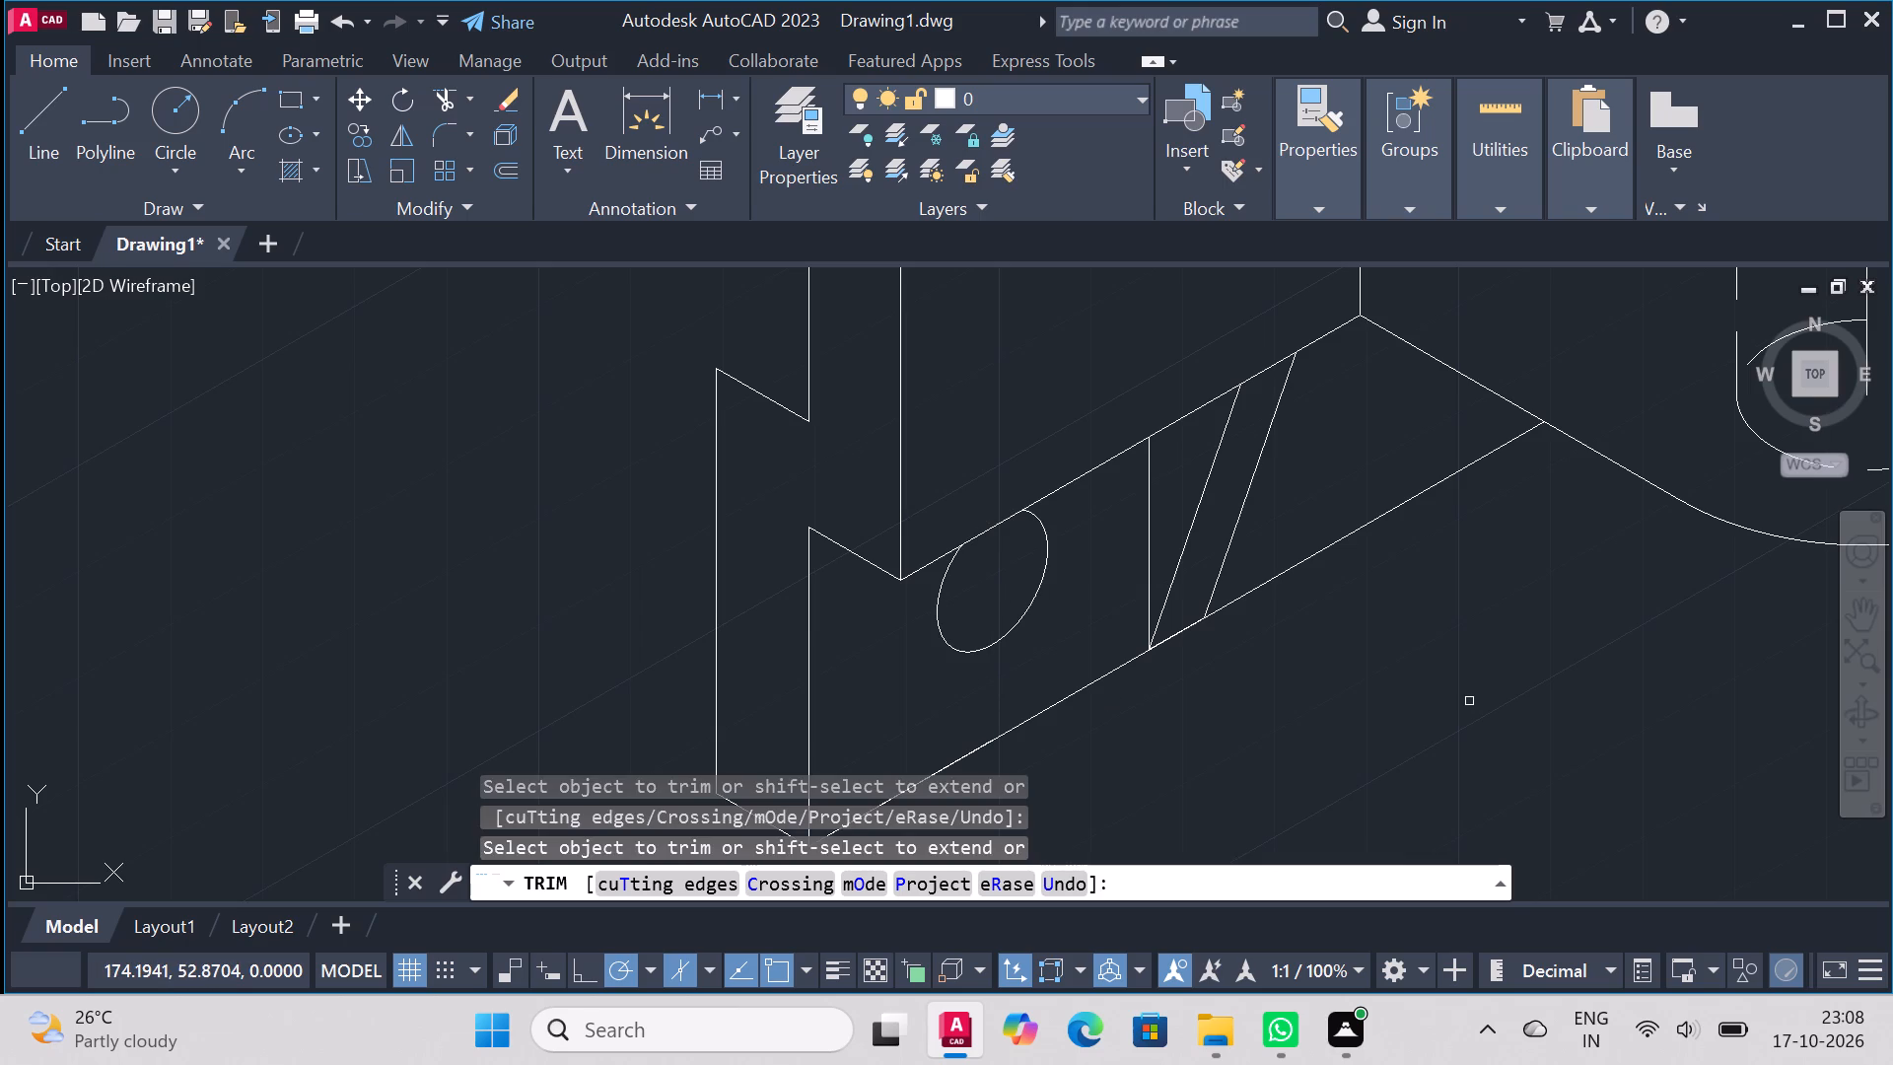
# Draw a construction line 50 long from the trimmed circle's centre, parallel to the lower plate's long bottom edge.
pyautogui.click(10, 119)
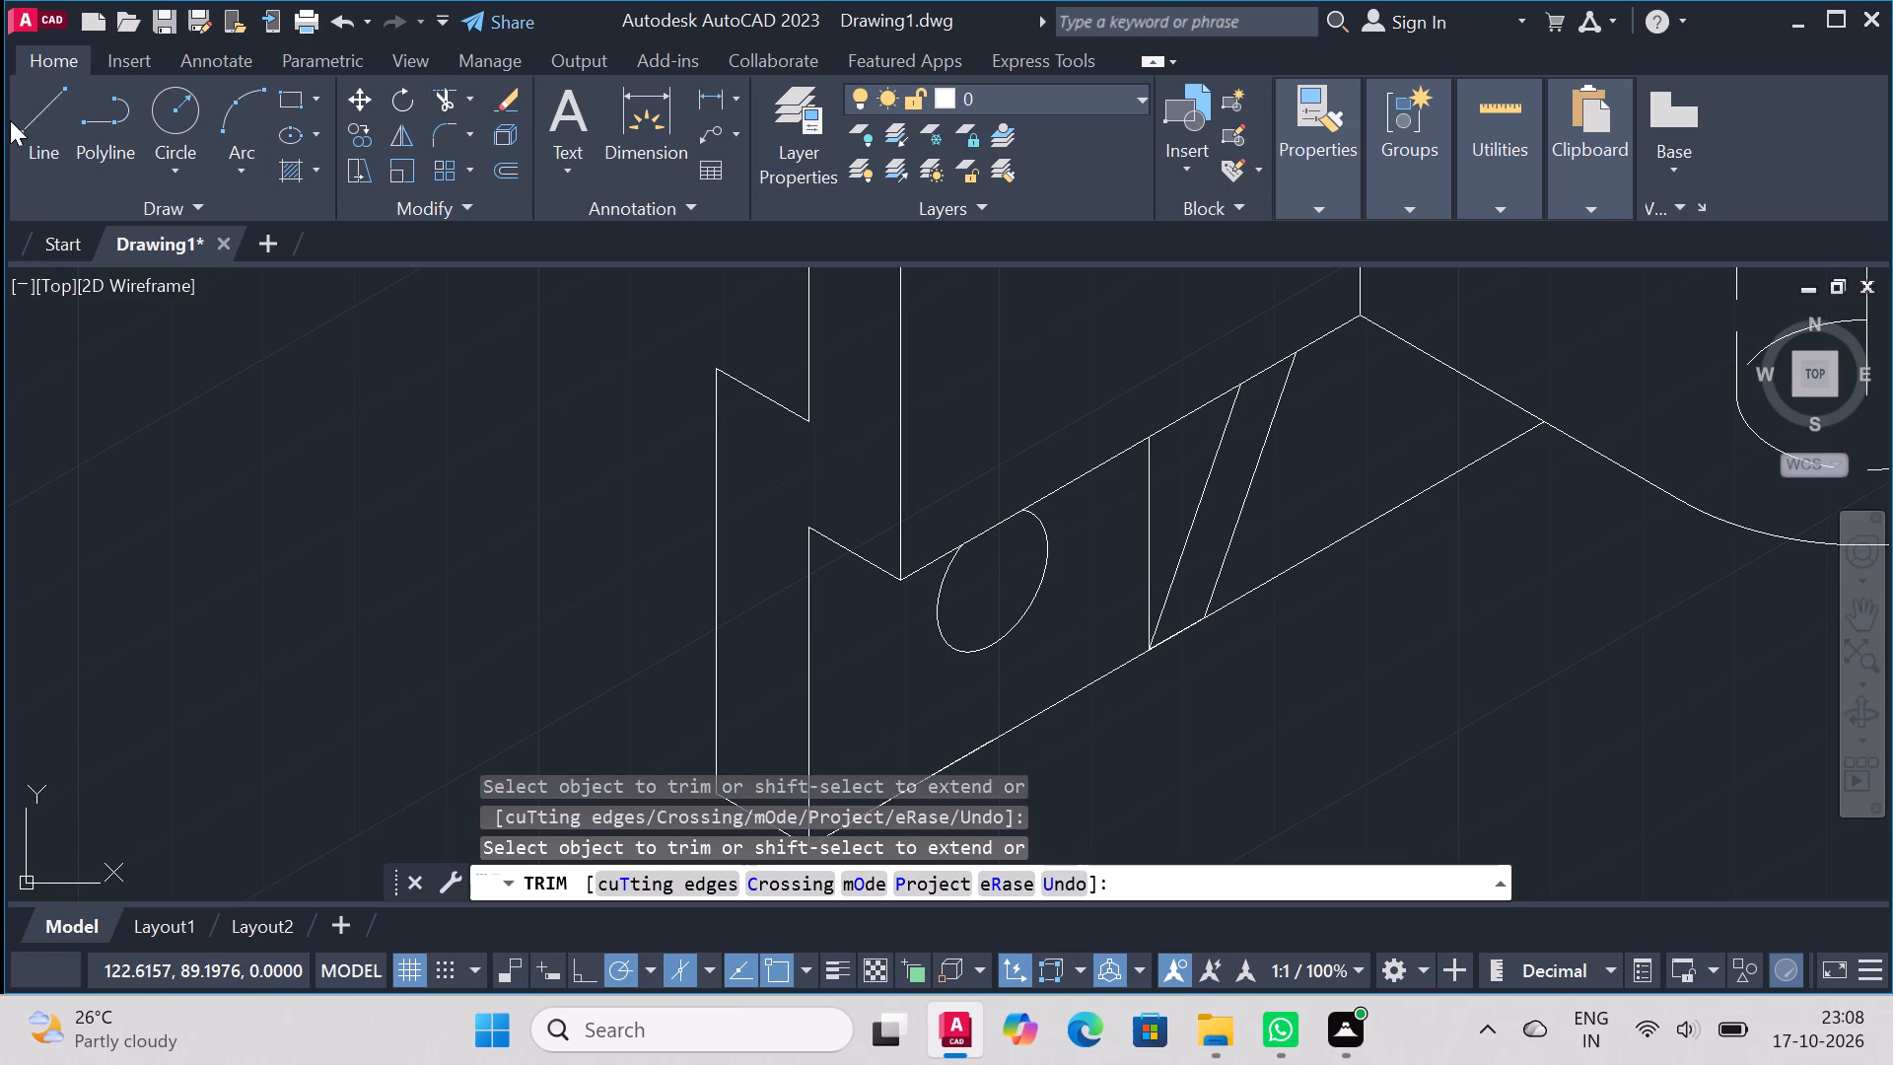
pyautogui.click(20, 115)
pyautogui.click(991, 574)
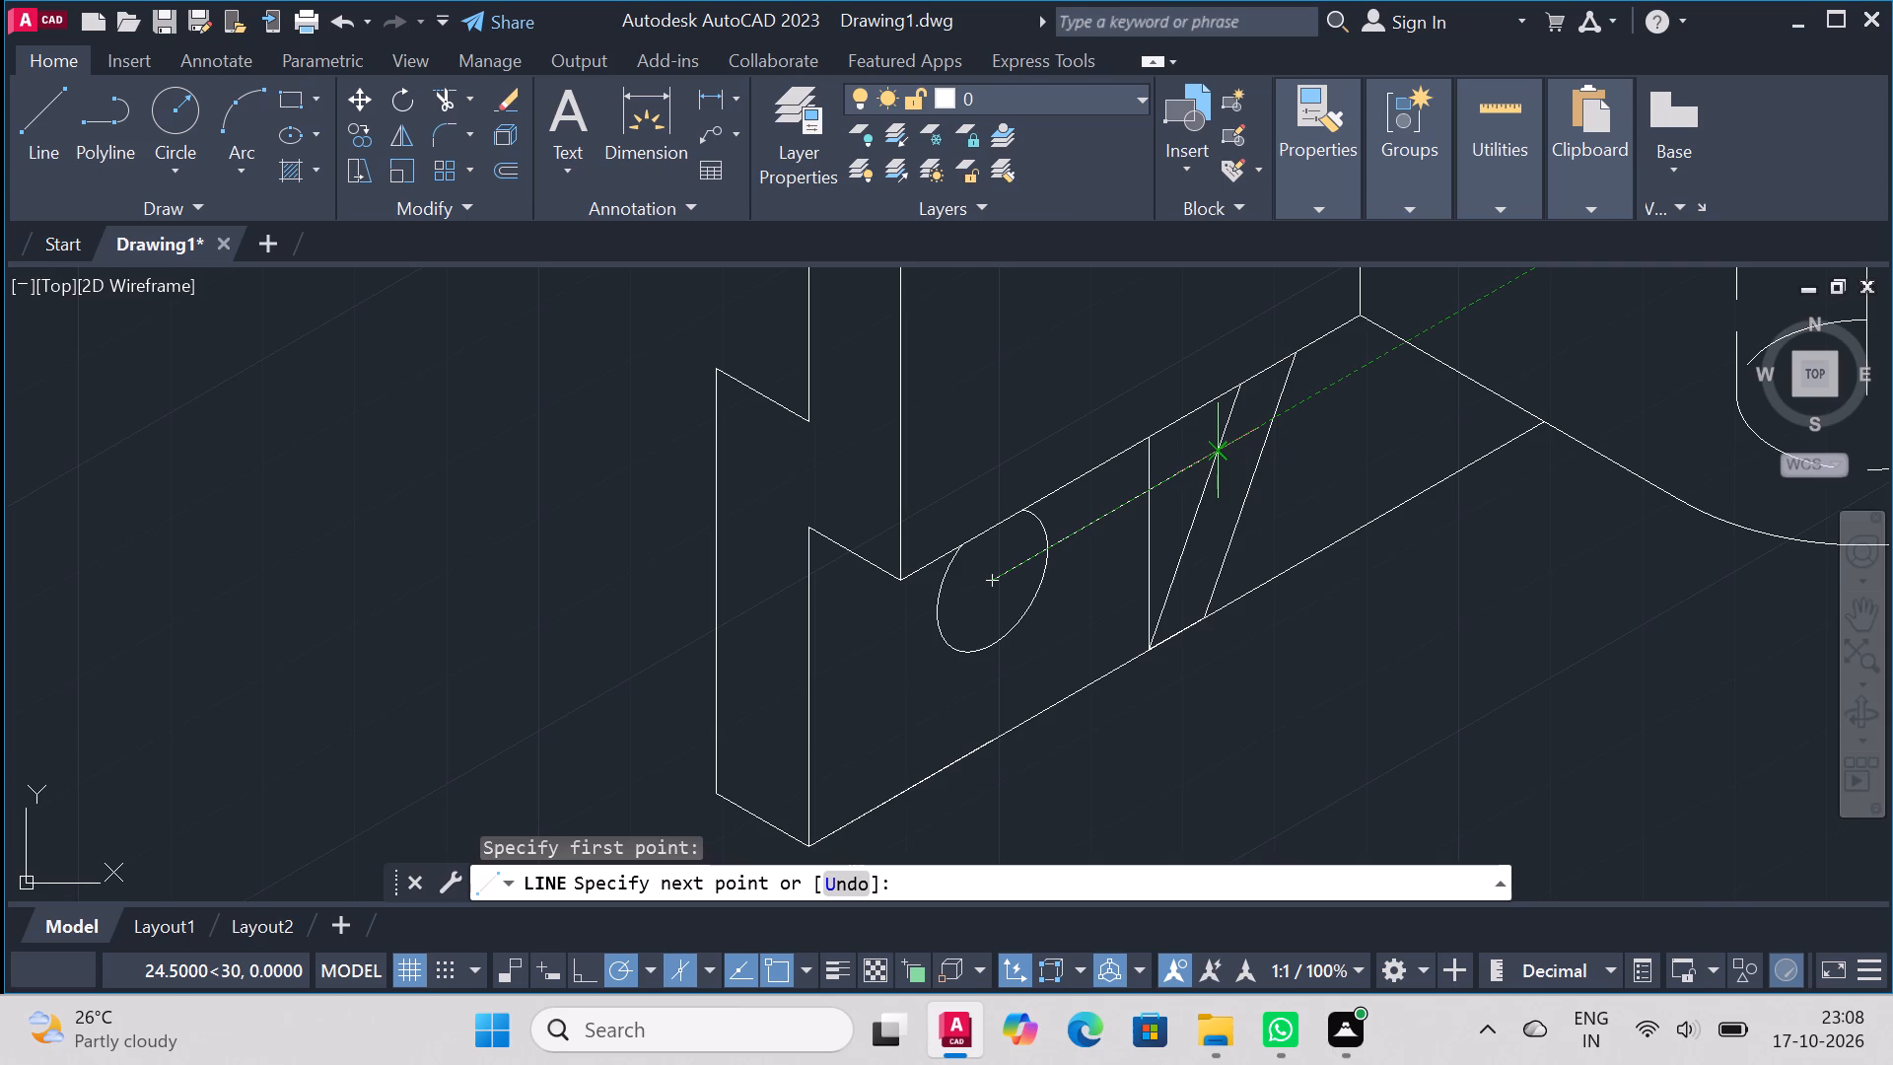
pyautogui.write('50')
pyautogui.press('Return')
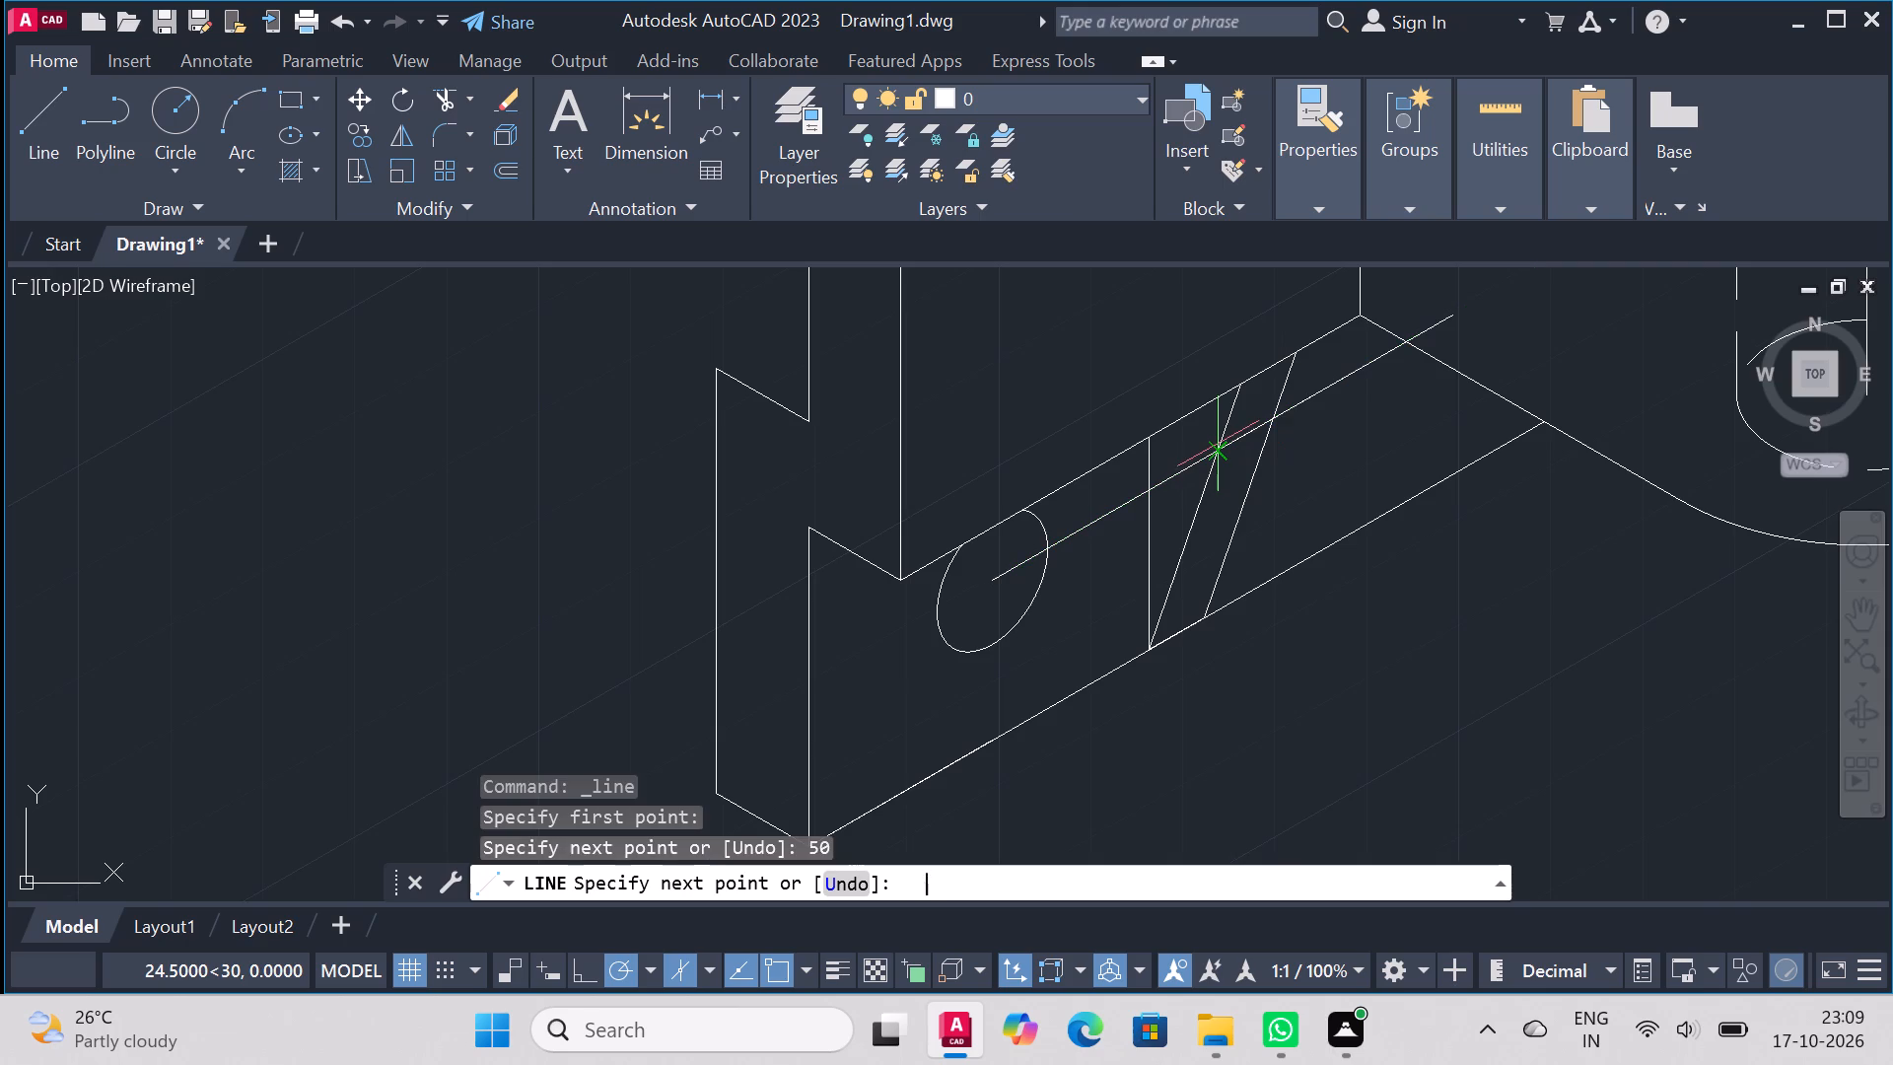
pyautogui.rightClick(1382, 437)
pyautogui.click(1465, 457)
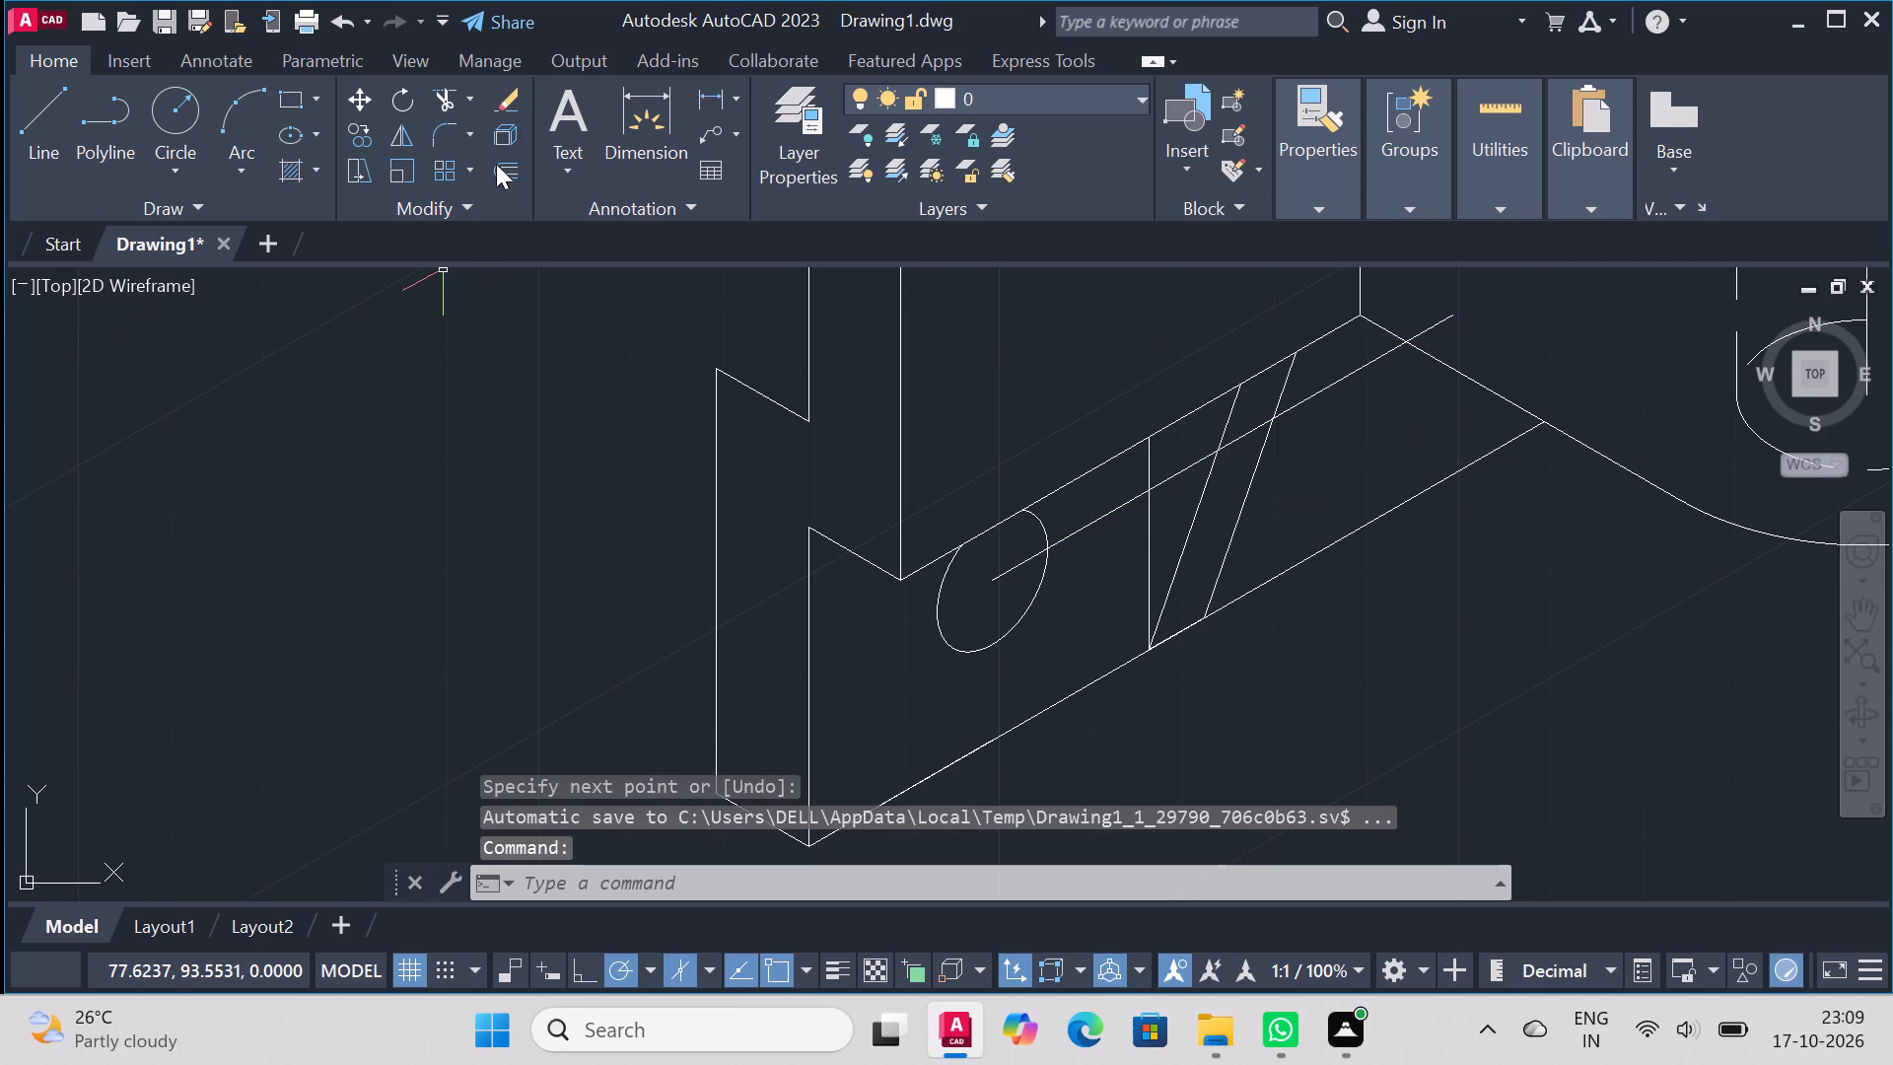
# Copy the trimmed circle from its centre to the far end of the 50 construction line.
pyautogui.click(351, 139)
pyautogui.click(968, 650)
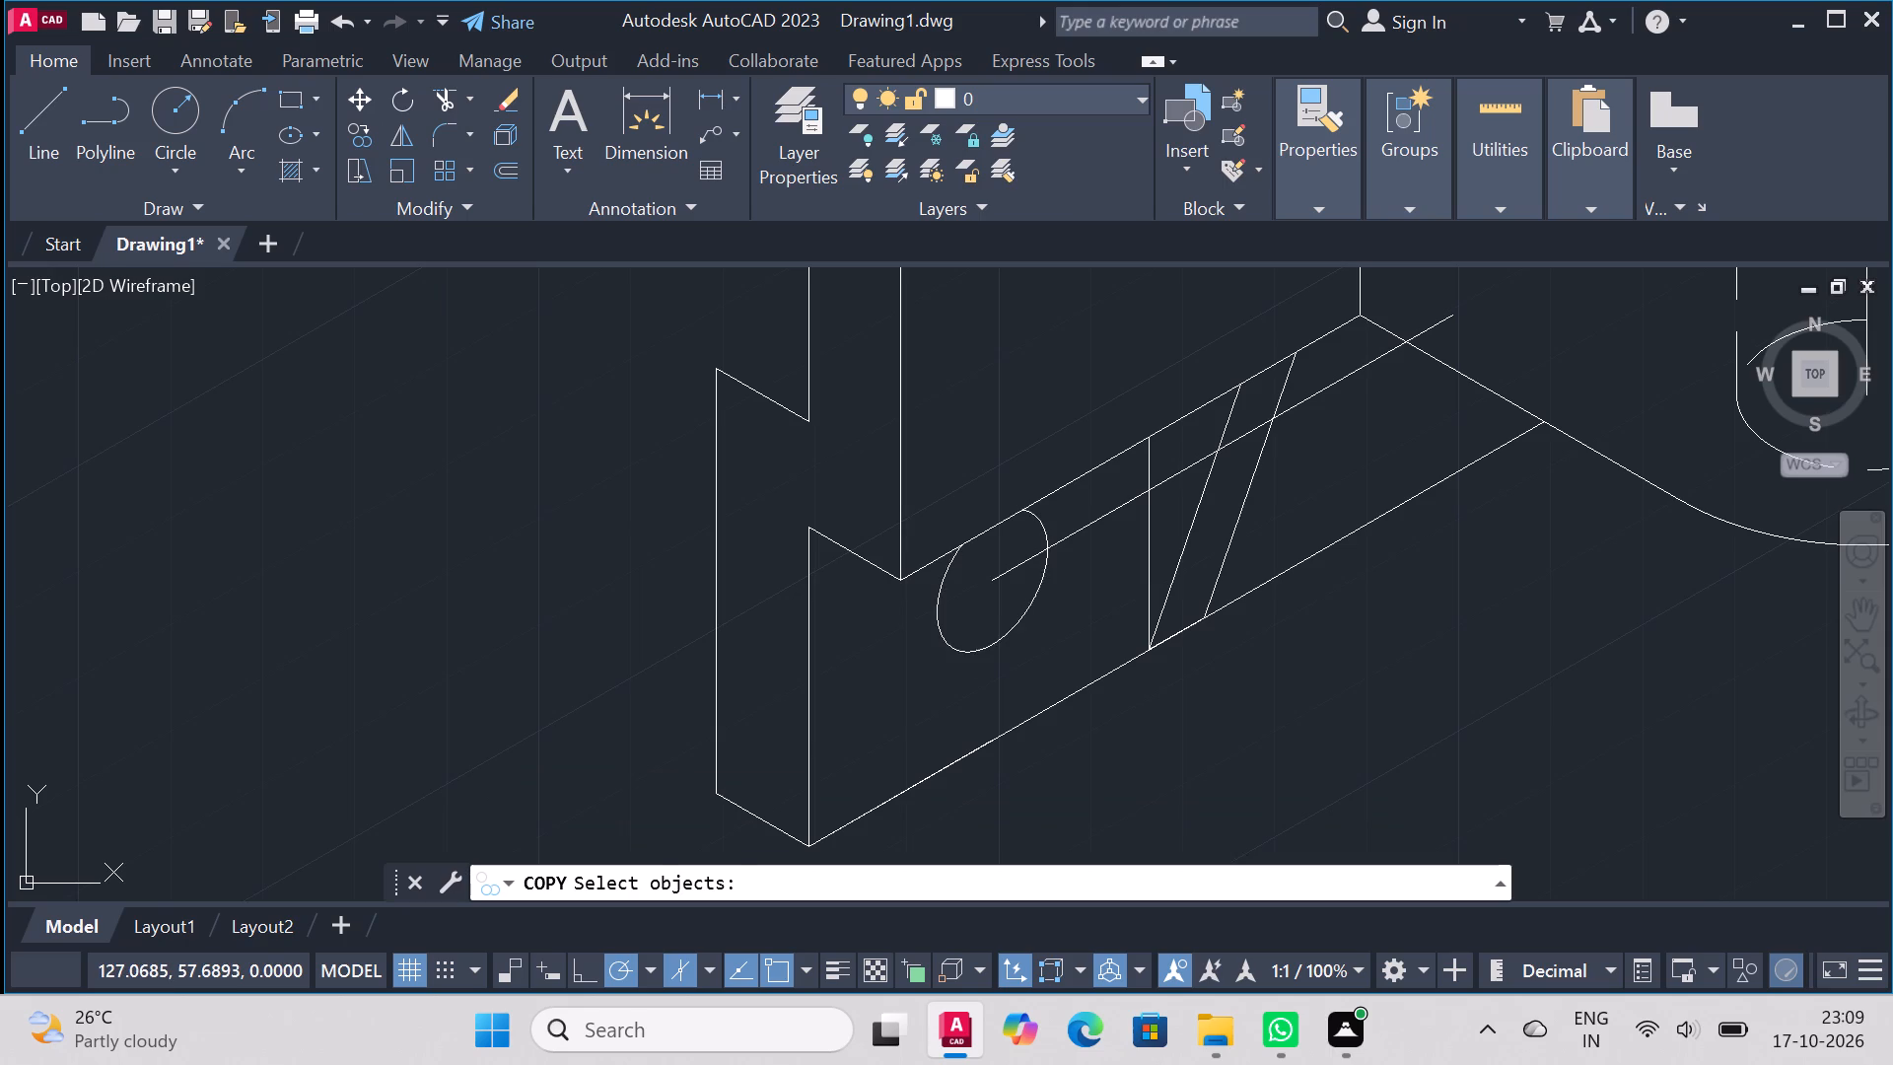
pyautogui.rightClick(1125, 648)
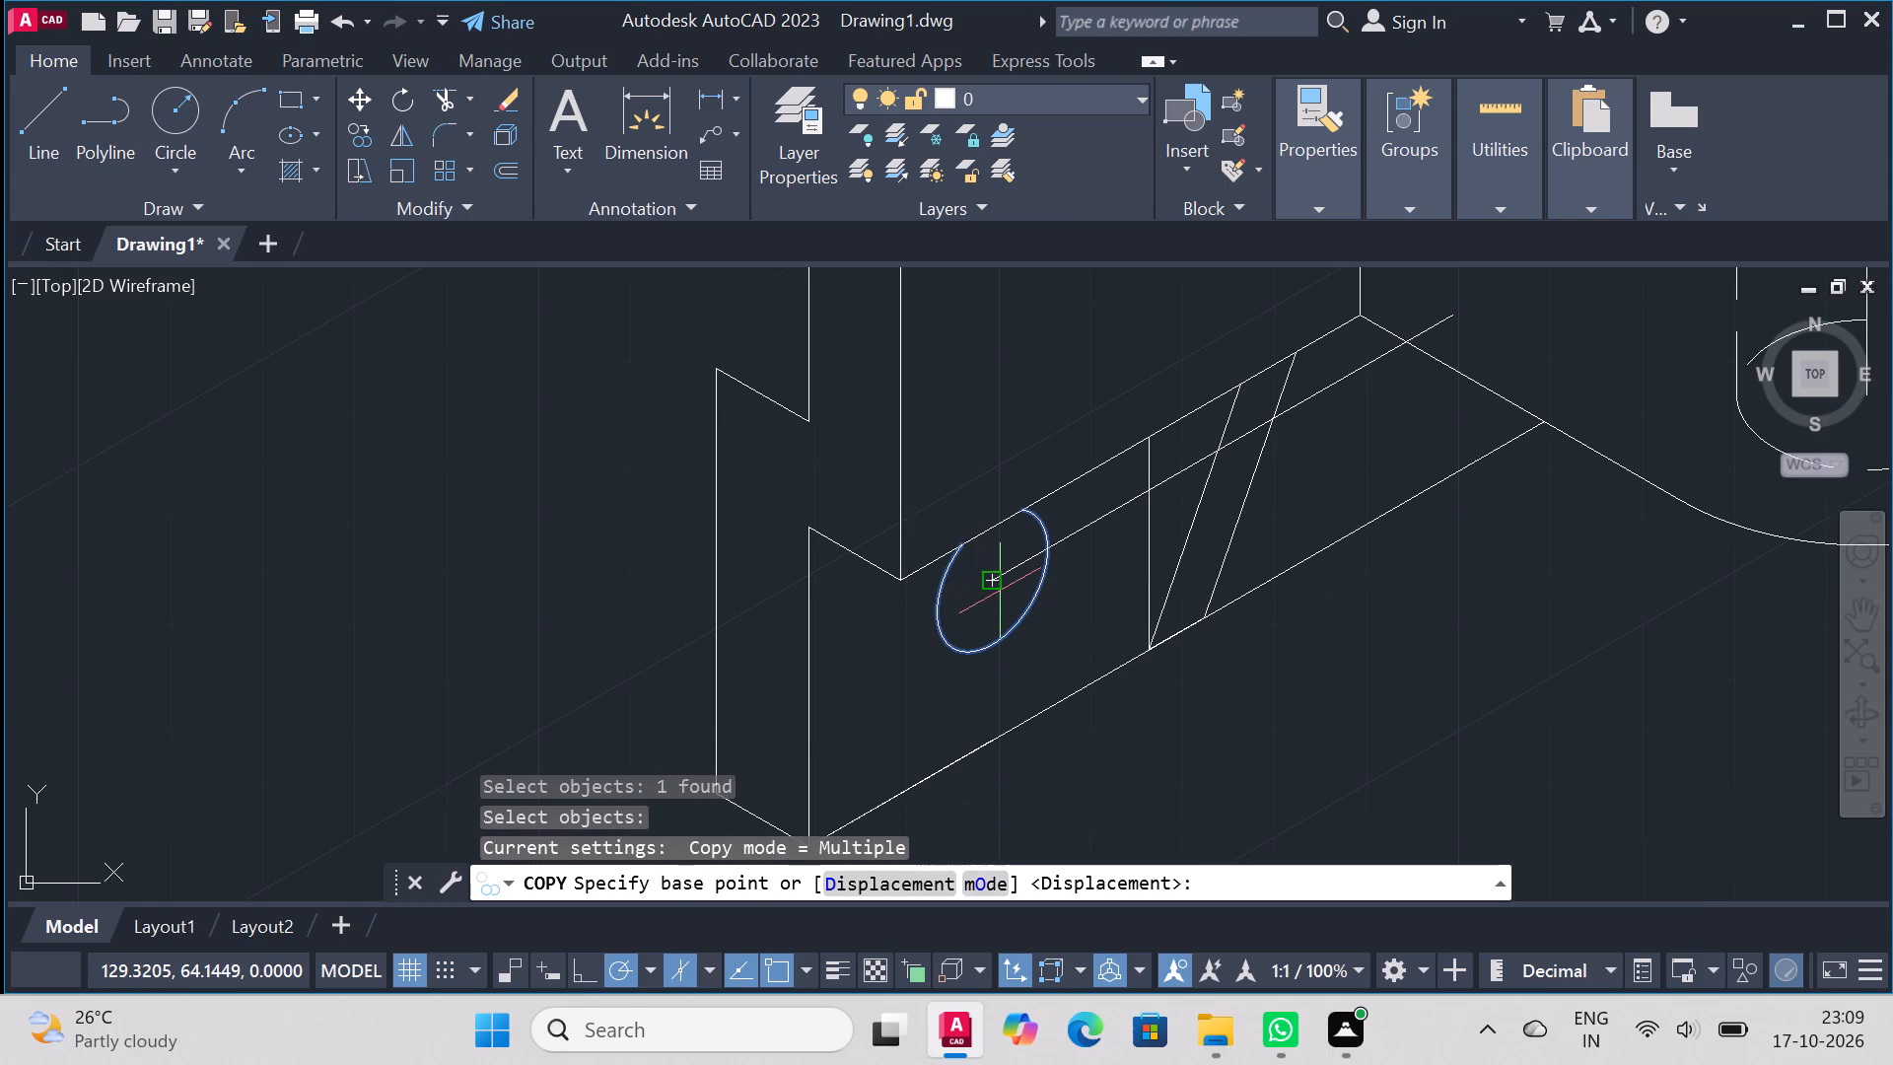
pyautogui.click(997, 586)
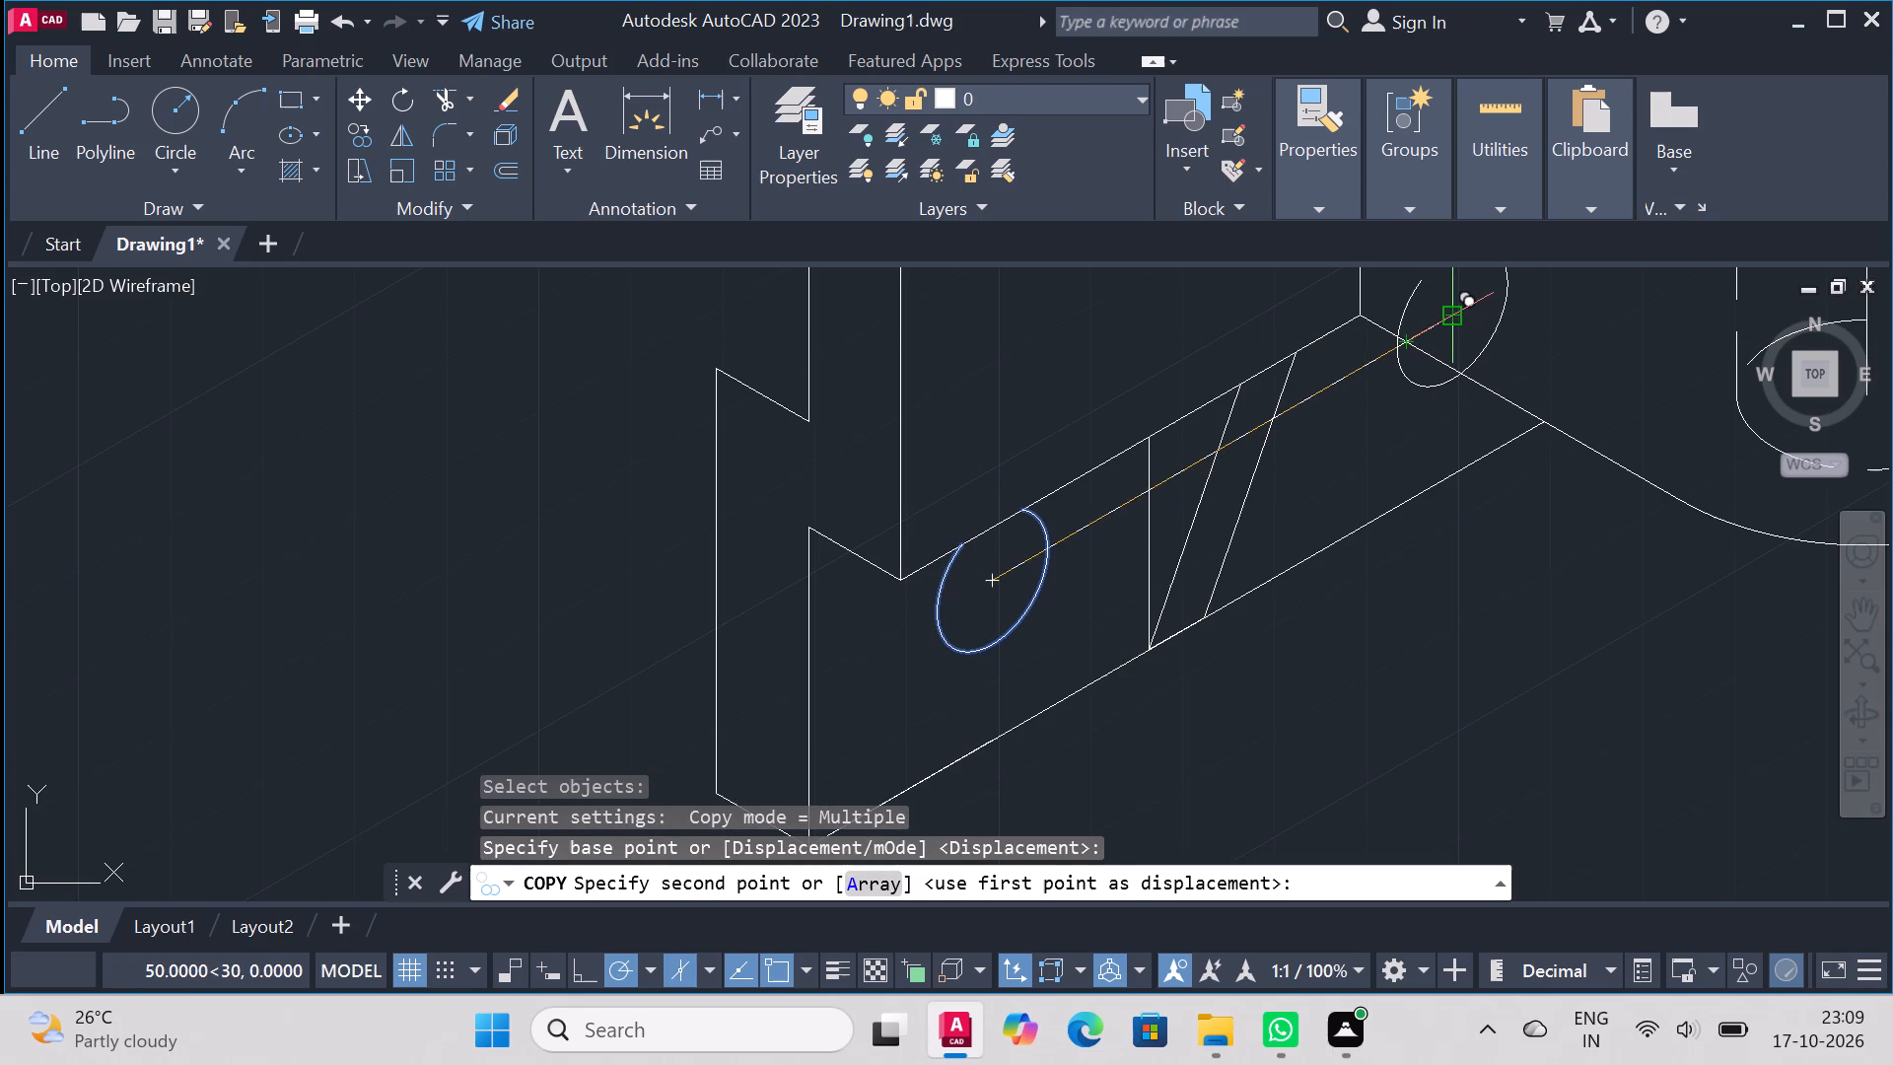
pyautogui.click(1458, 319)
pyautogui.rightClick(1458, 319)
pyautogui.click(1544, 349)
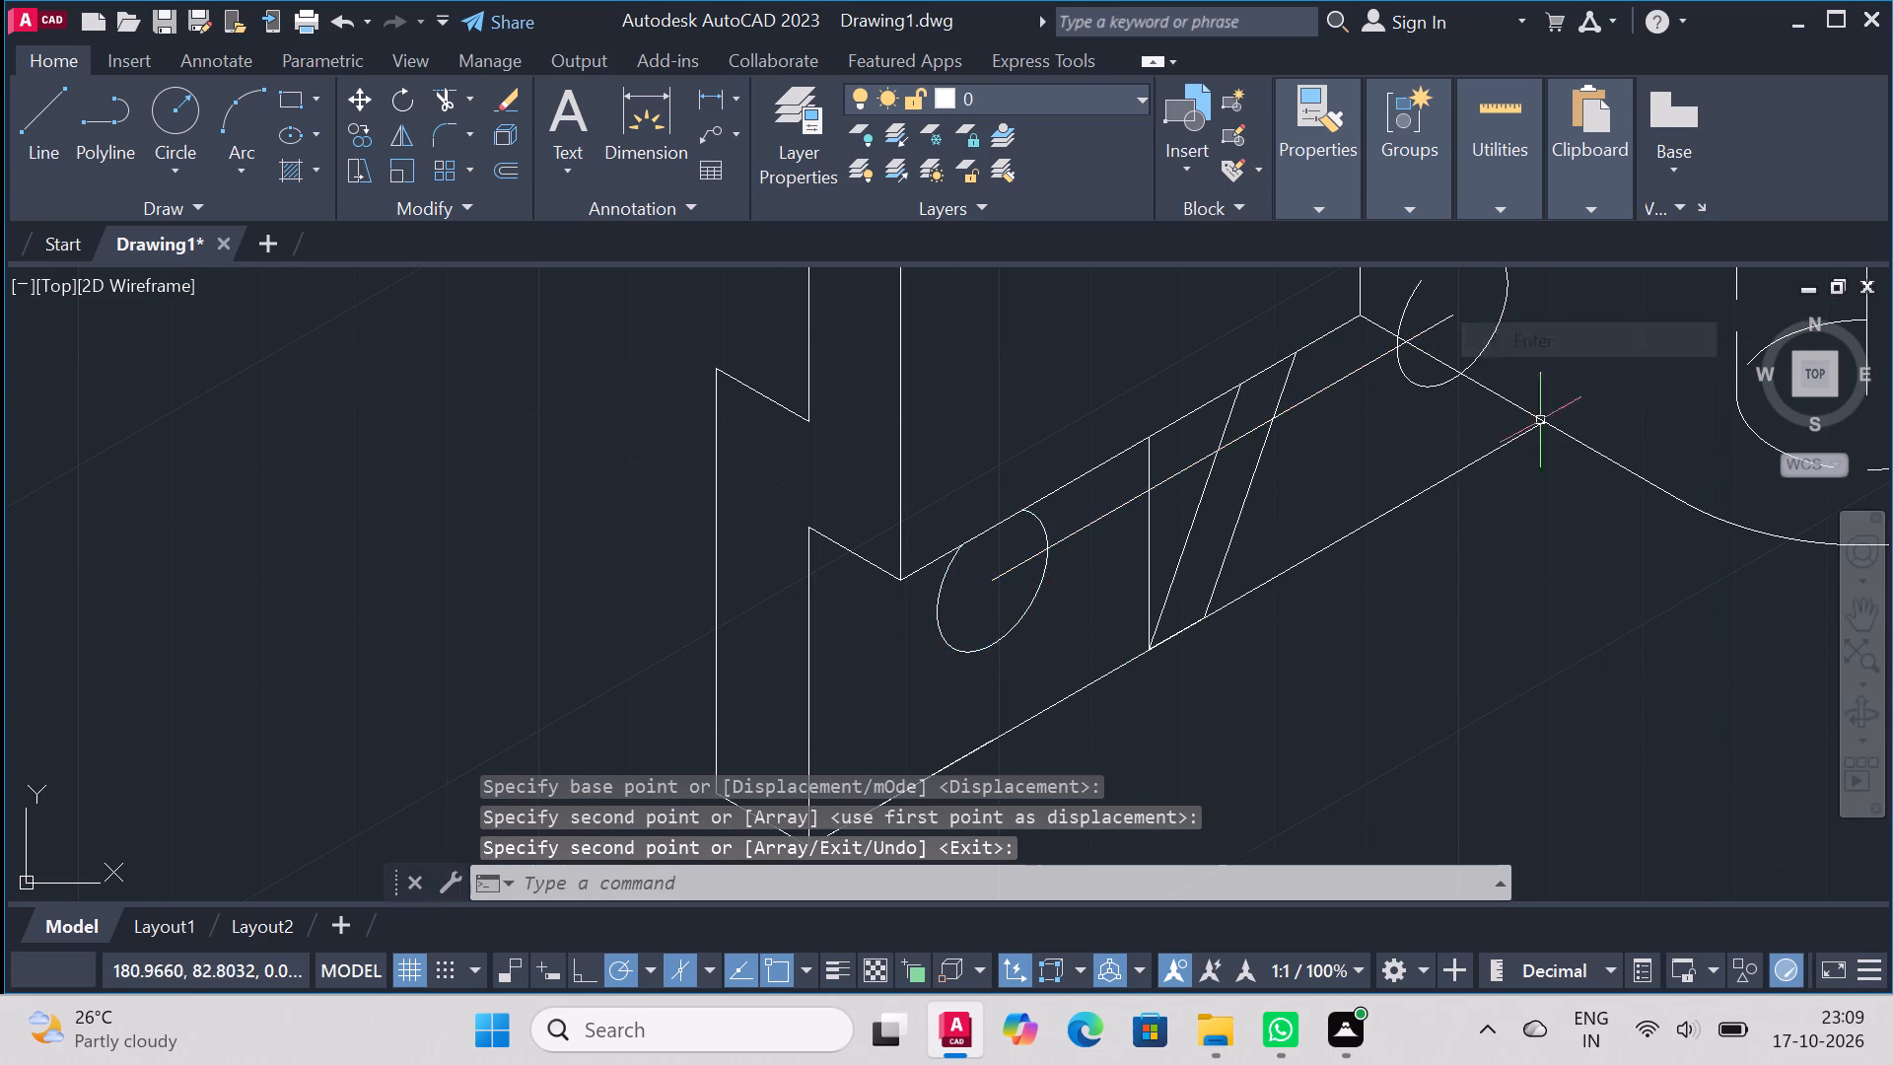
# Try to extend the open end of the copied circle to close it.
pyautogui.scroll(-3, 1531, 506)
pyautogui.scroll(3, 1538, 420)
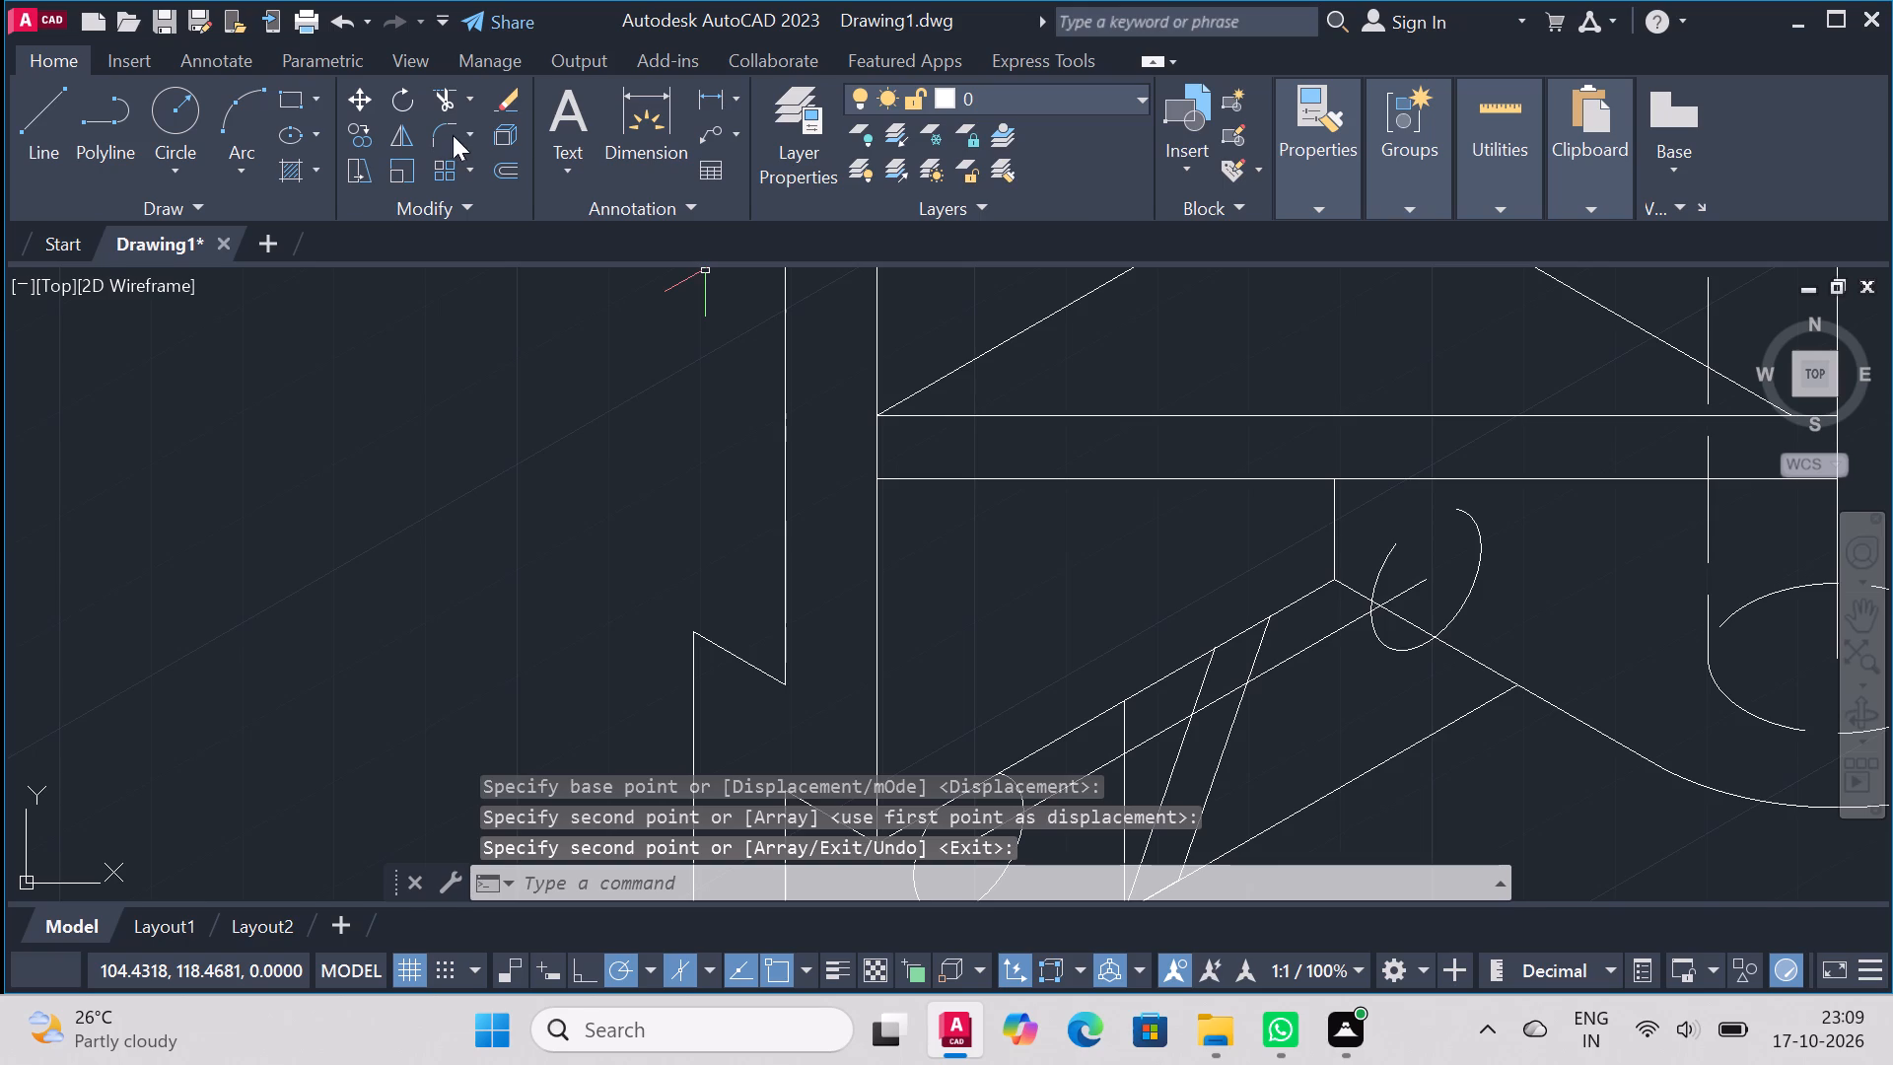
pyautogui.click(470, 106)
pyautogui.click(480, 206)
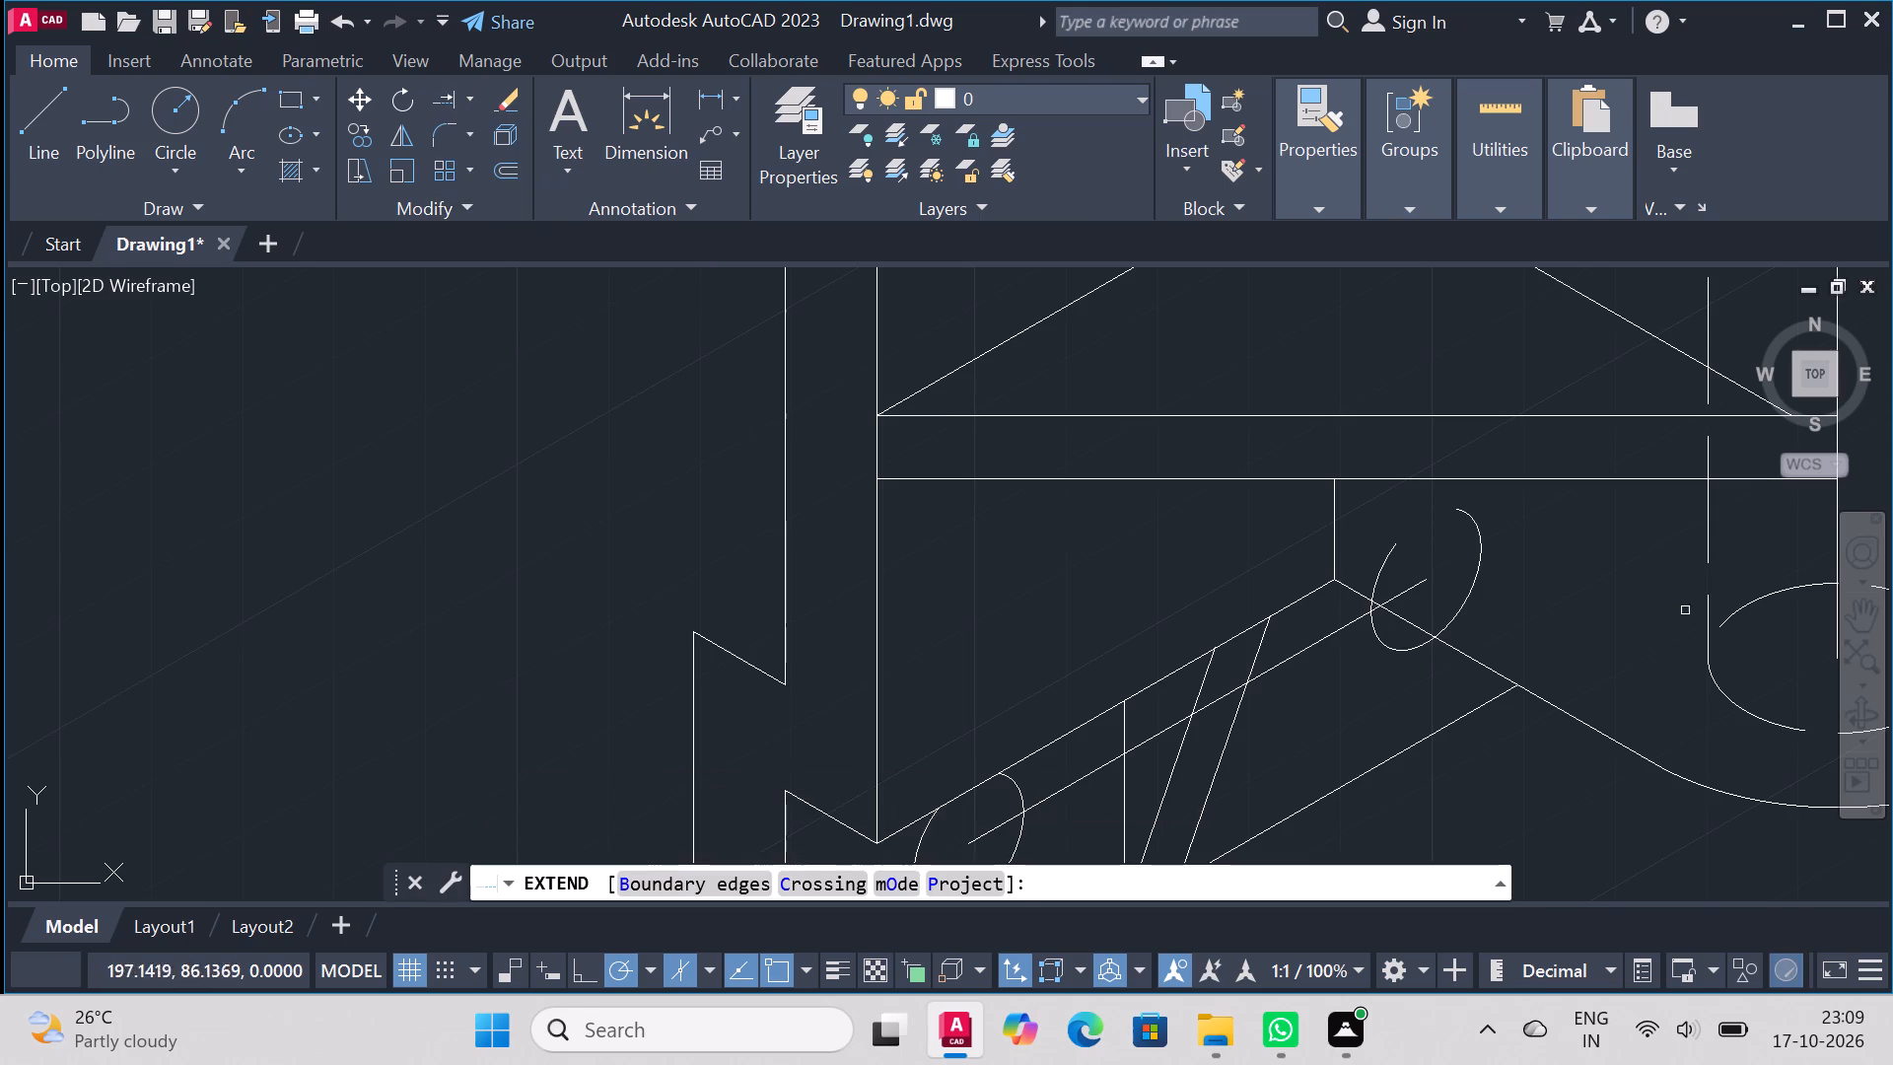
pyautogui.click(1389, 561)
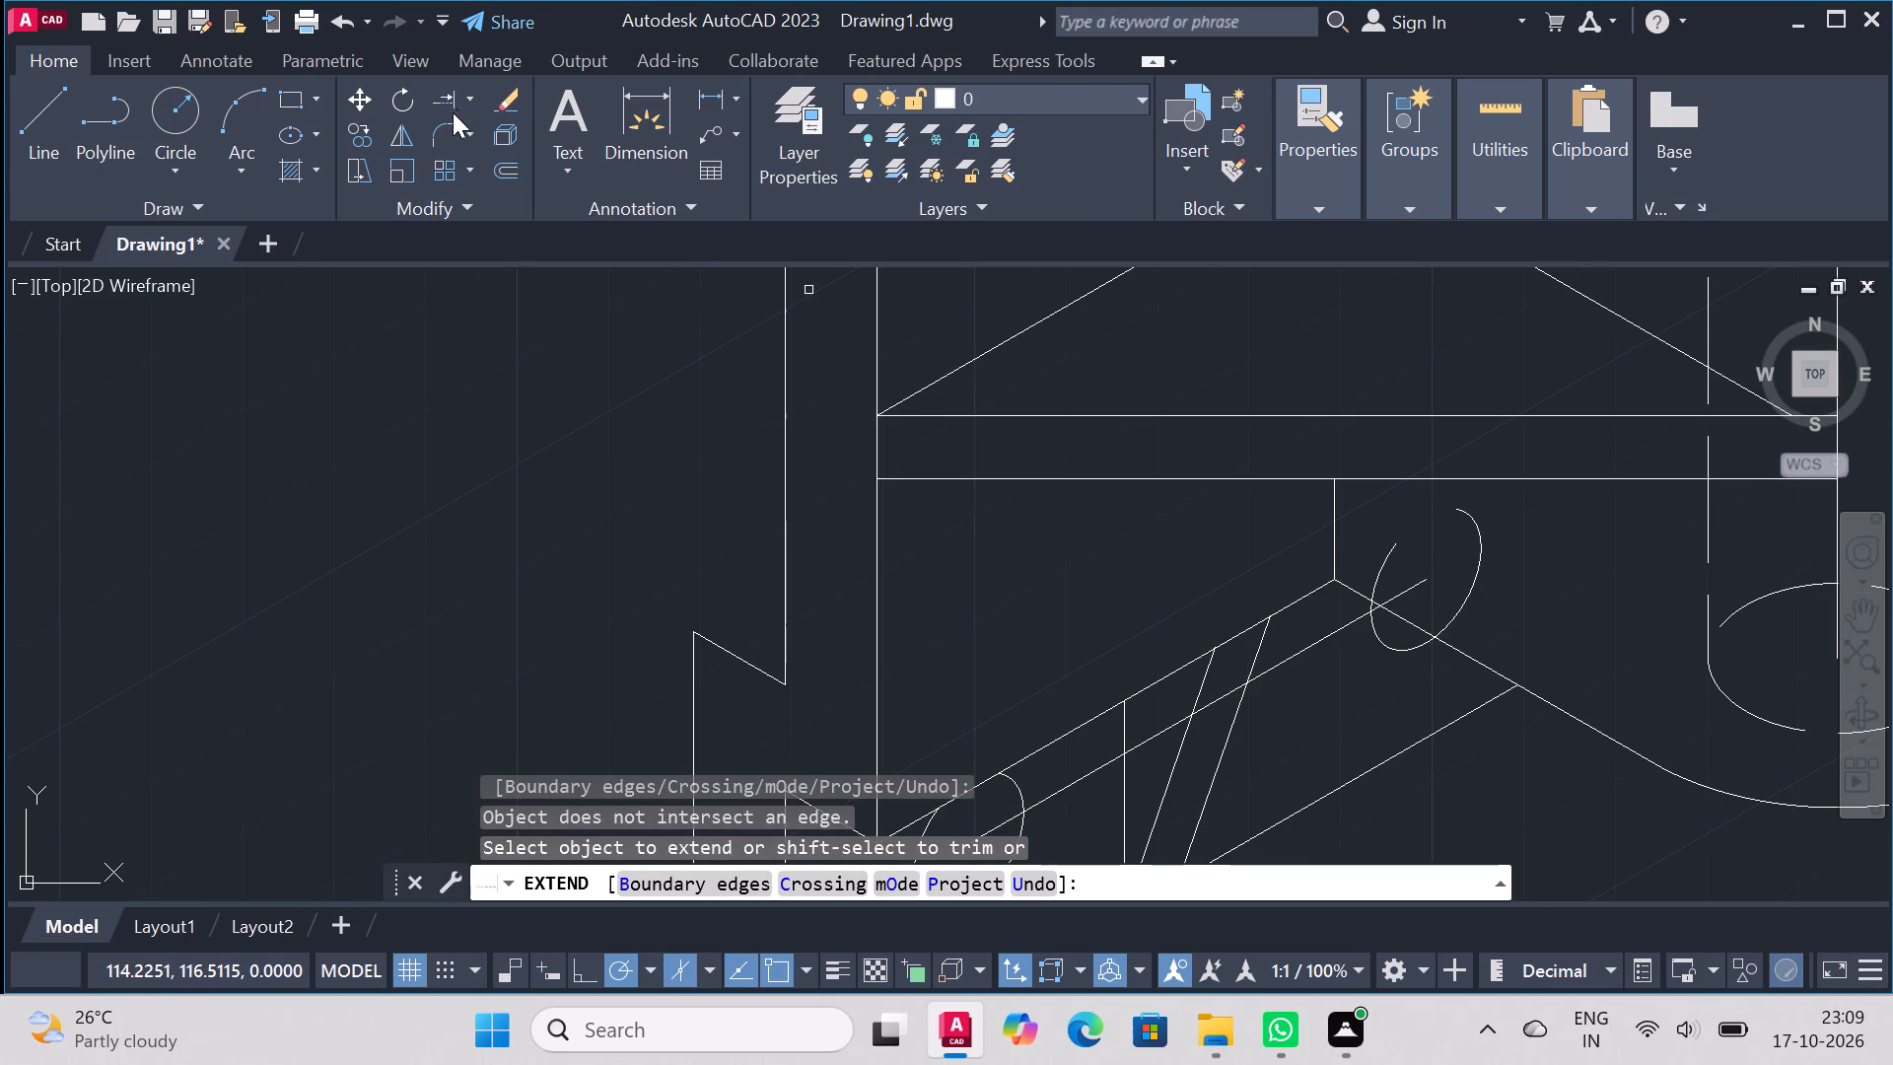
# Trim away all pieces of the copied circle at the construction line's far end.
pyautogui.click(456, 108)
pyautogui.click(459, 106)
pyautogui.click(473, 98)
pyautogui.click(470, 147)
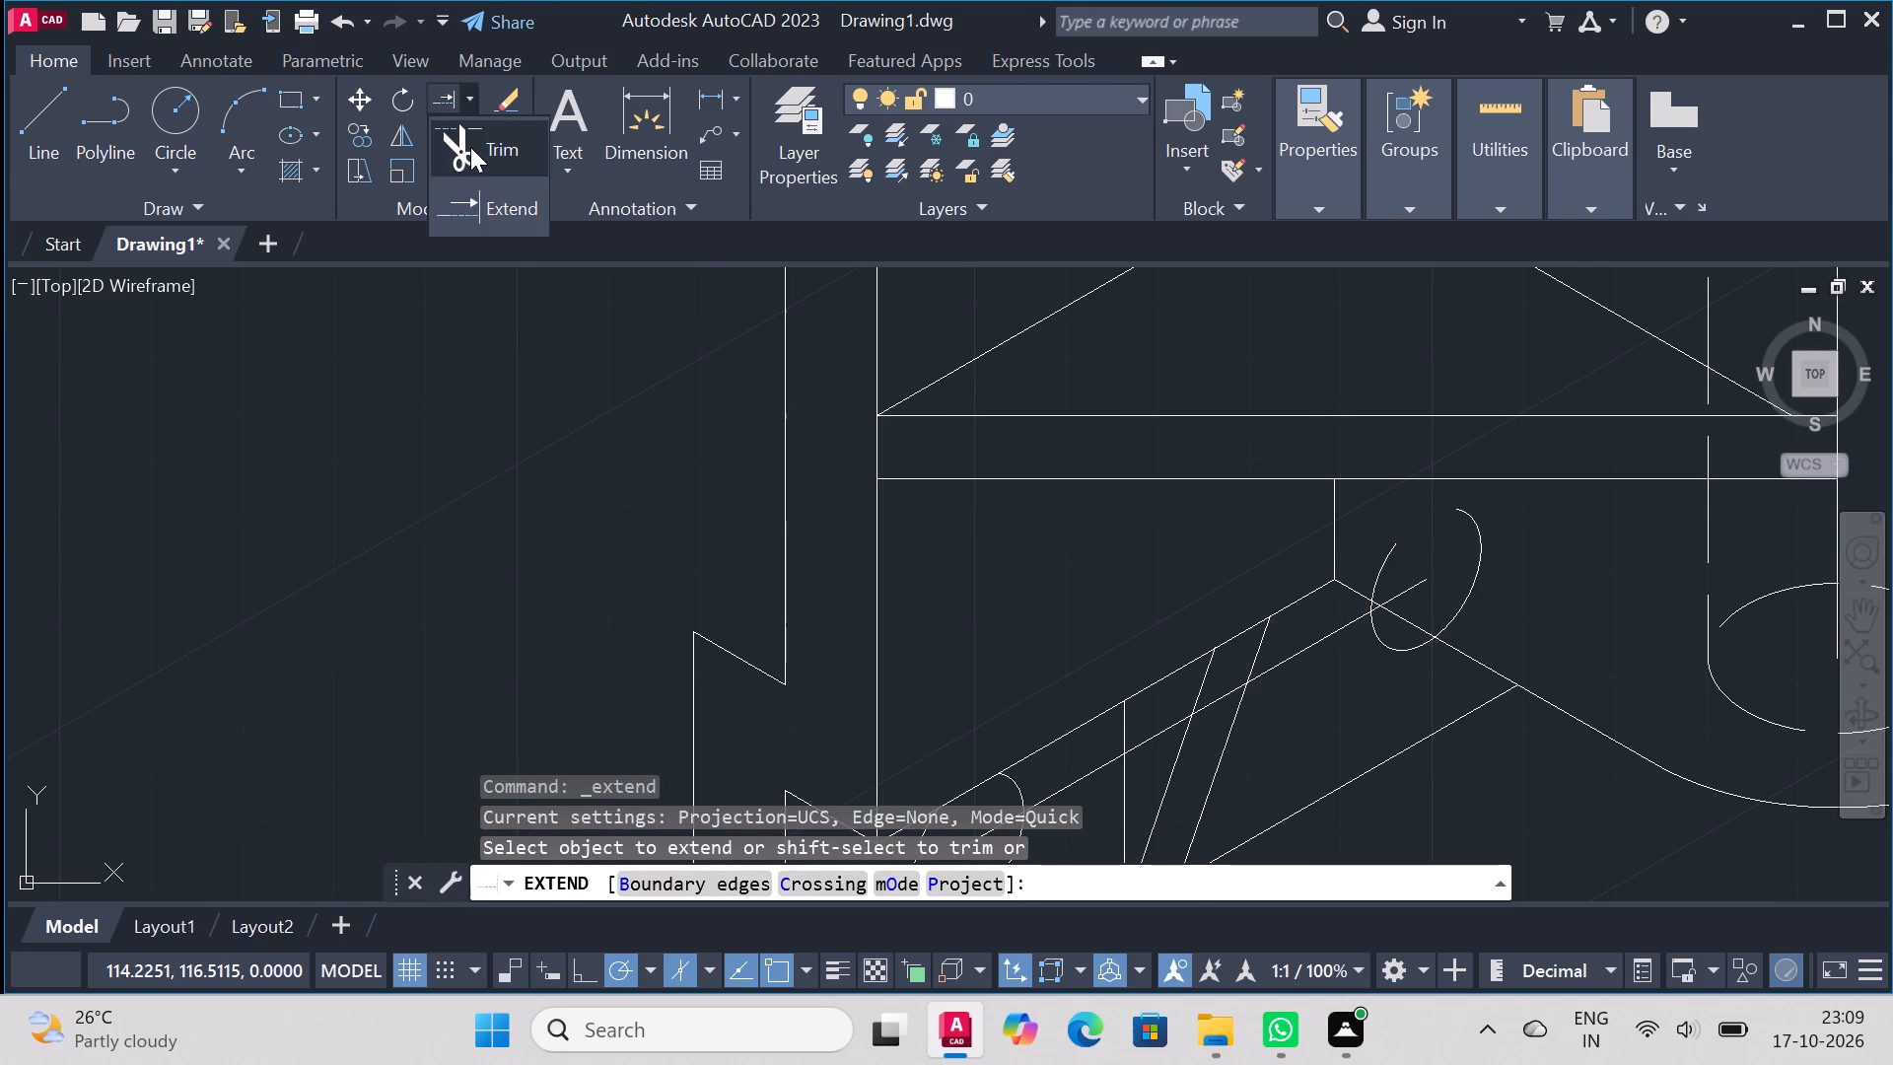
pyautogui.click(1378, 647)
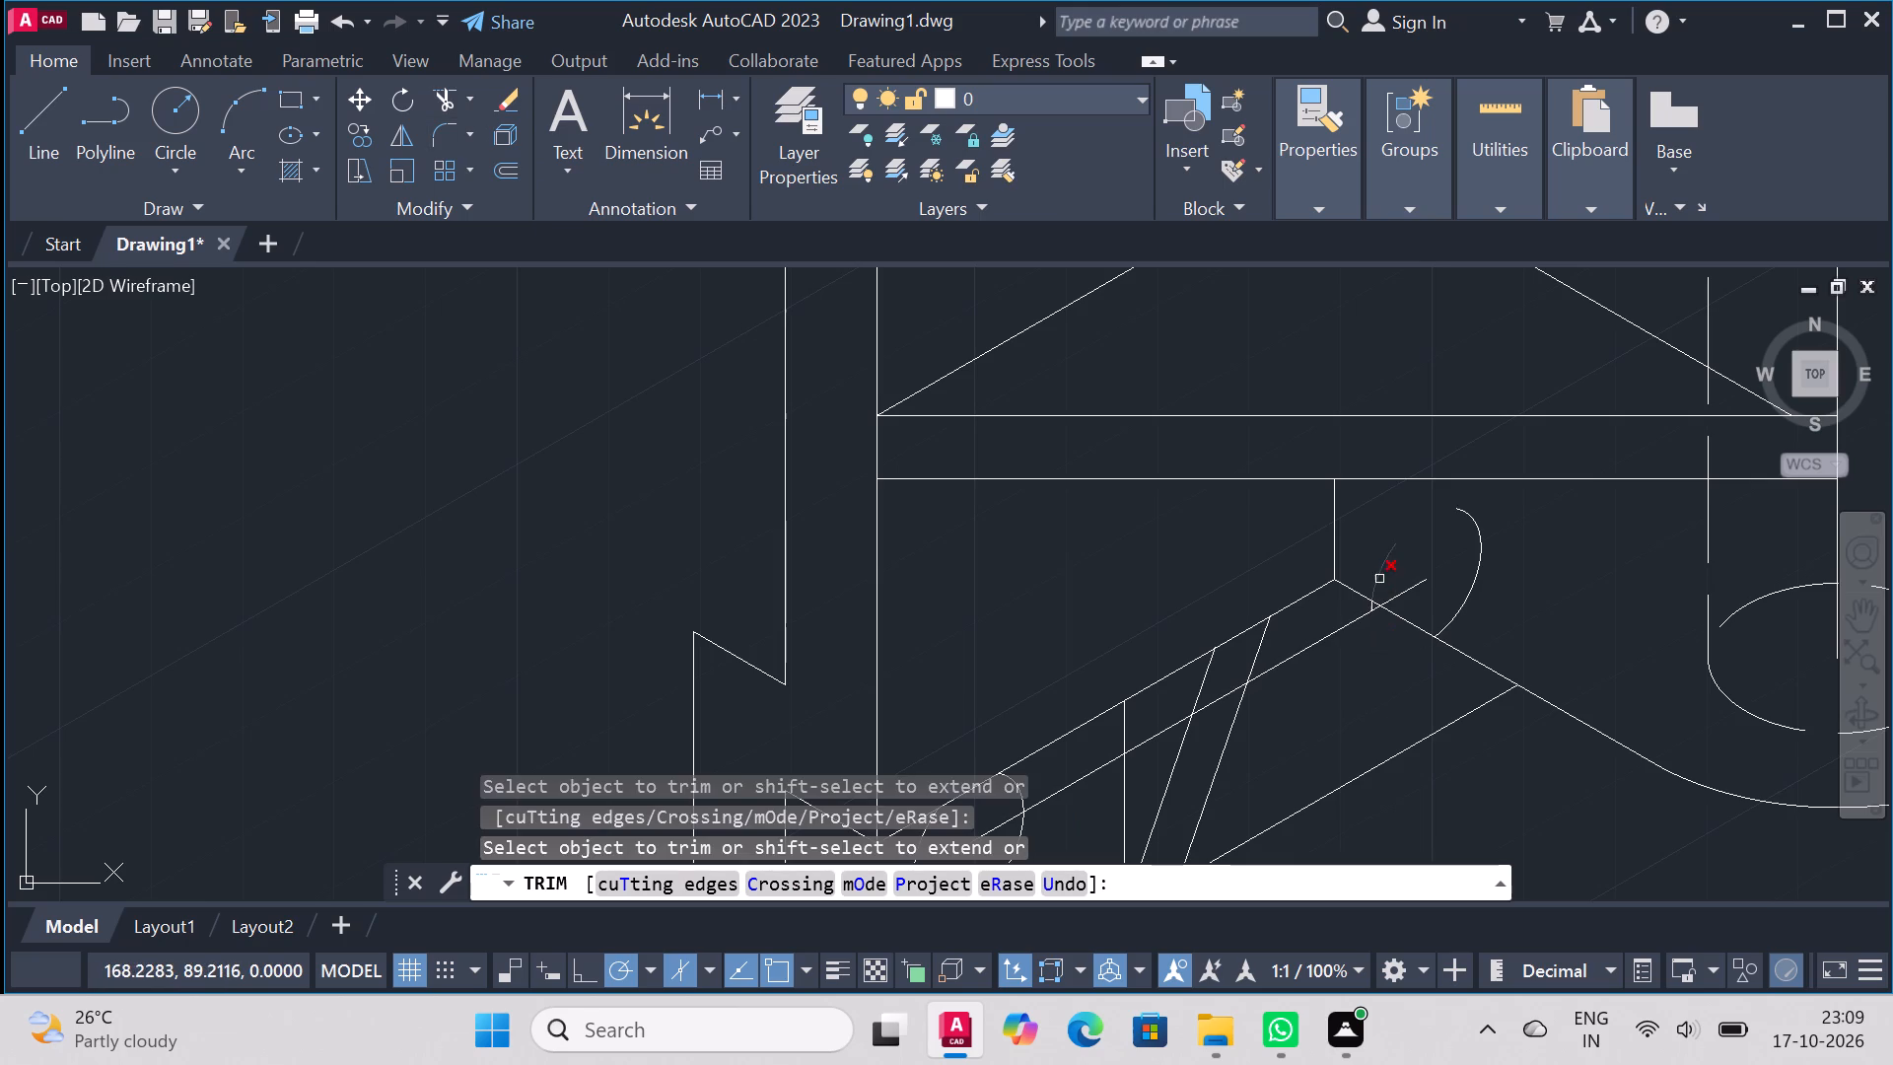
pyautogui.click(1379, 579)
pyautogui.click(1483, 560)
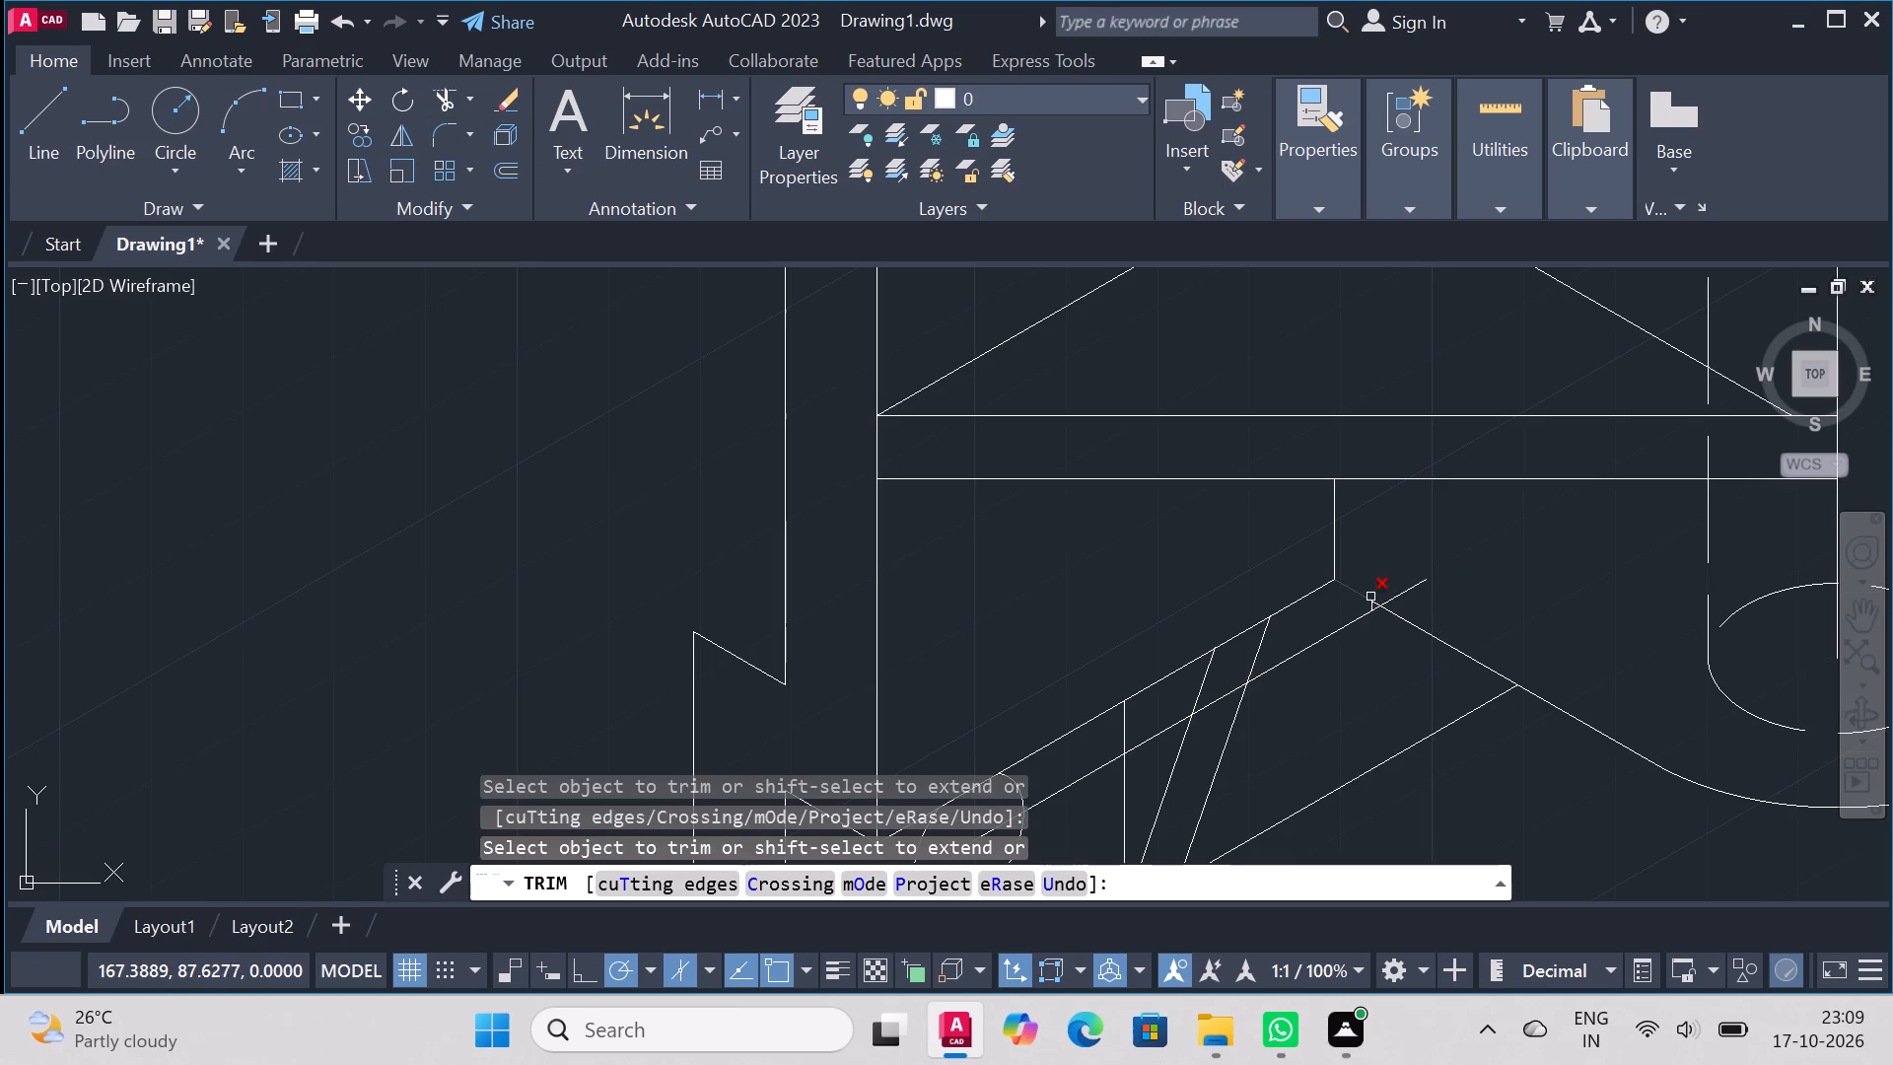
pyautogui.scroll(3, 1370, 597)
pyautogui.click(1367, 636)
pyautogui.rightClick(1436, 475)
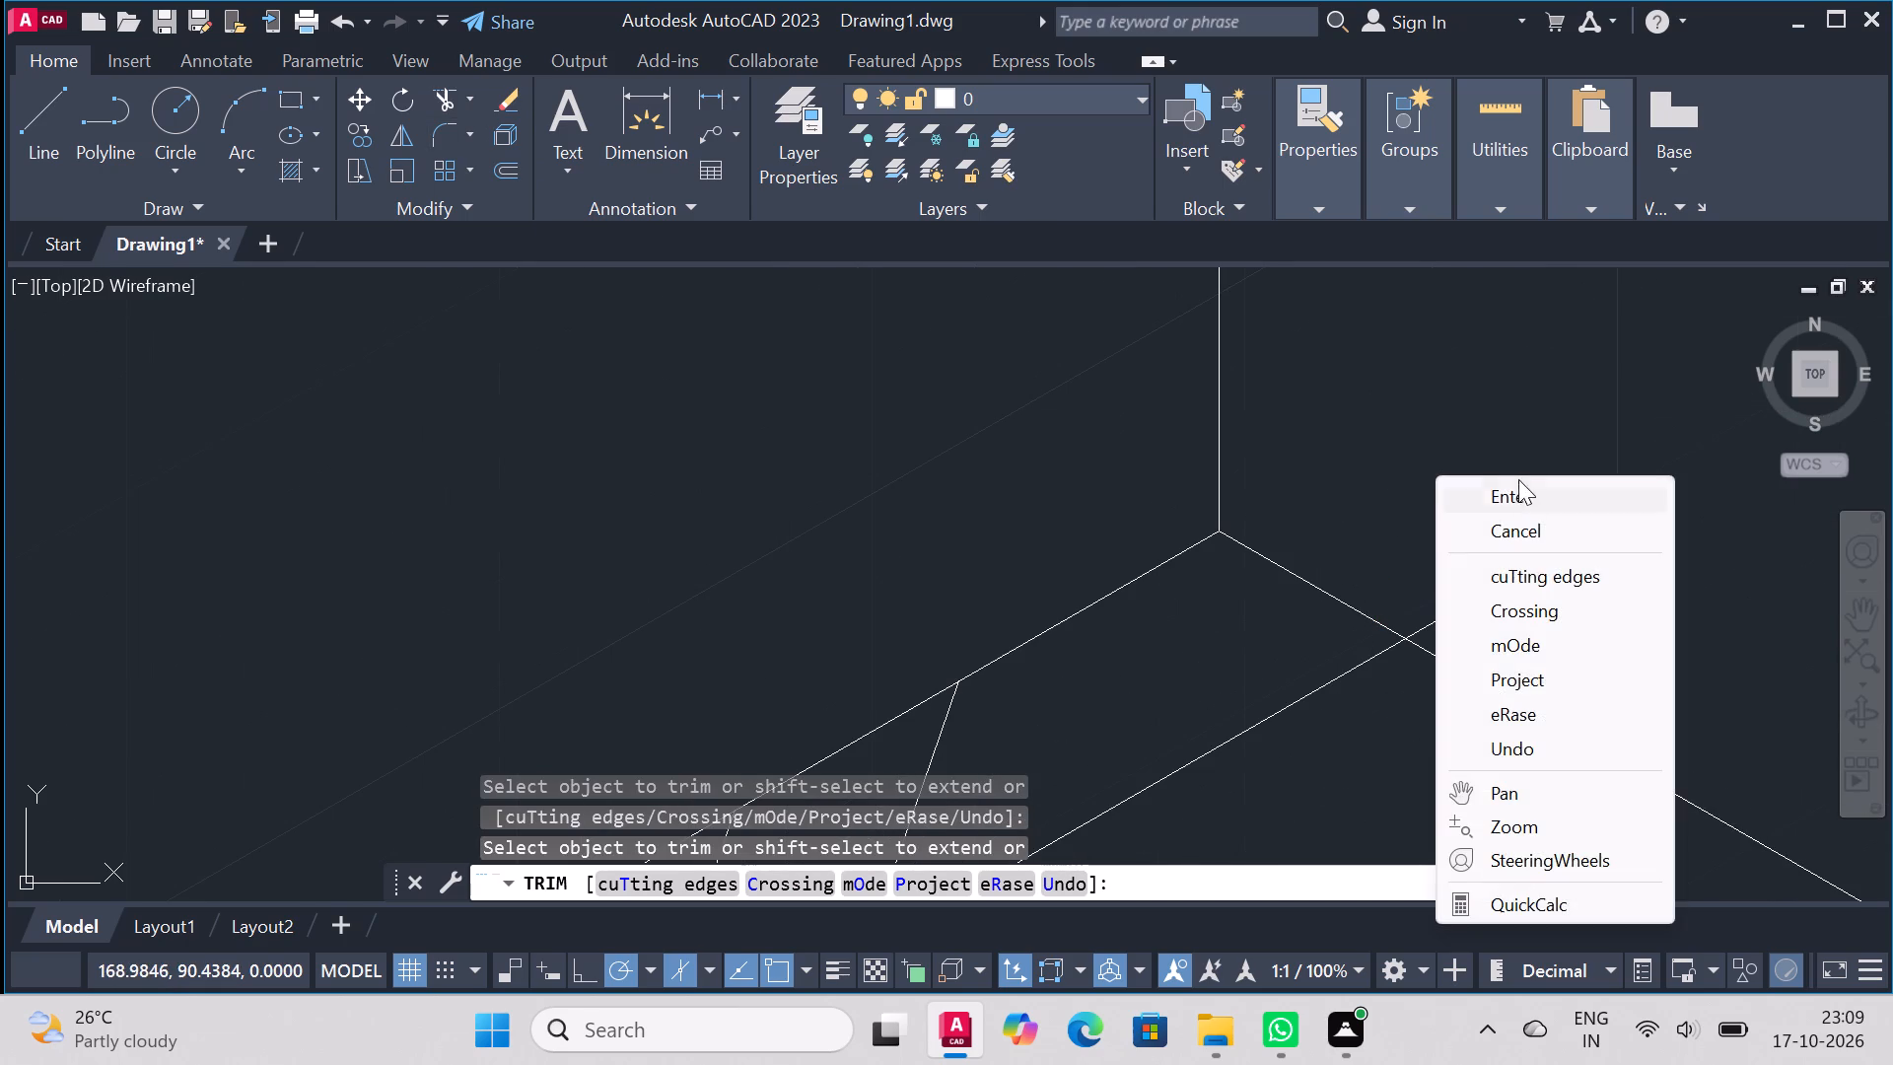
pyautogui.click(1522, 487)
# Draw an isometric circle of diameter 12 centred on the far end of the 50 construction line.
pyautogui.write('el')
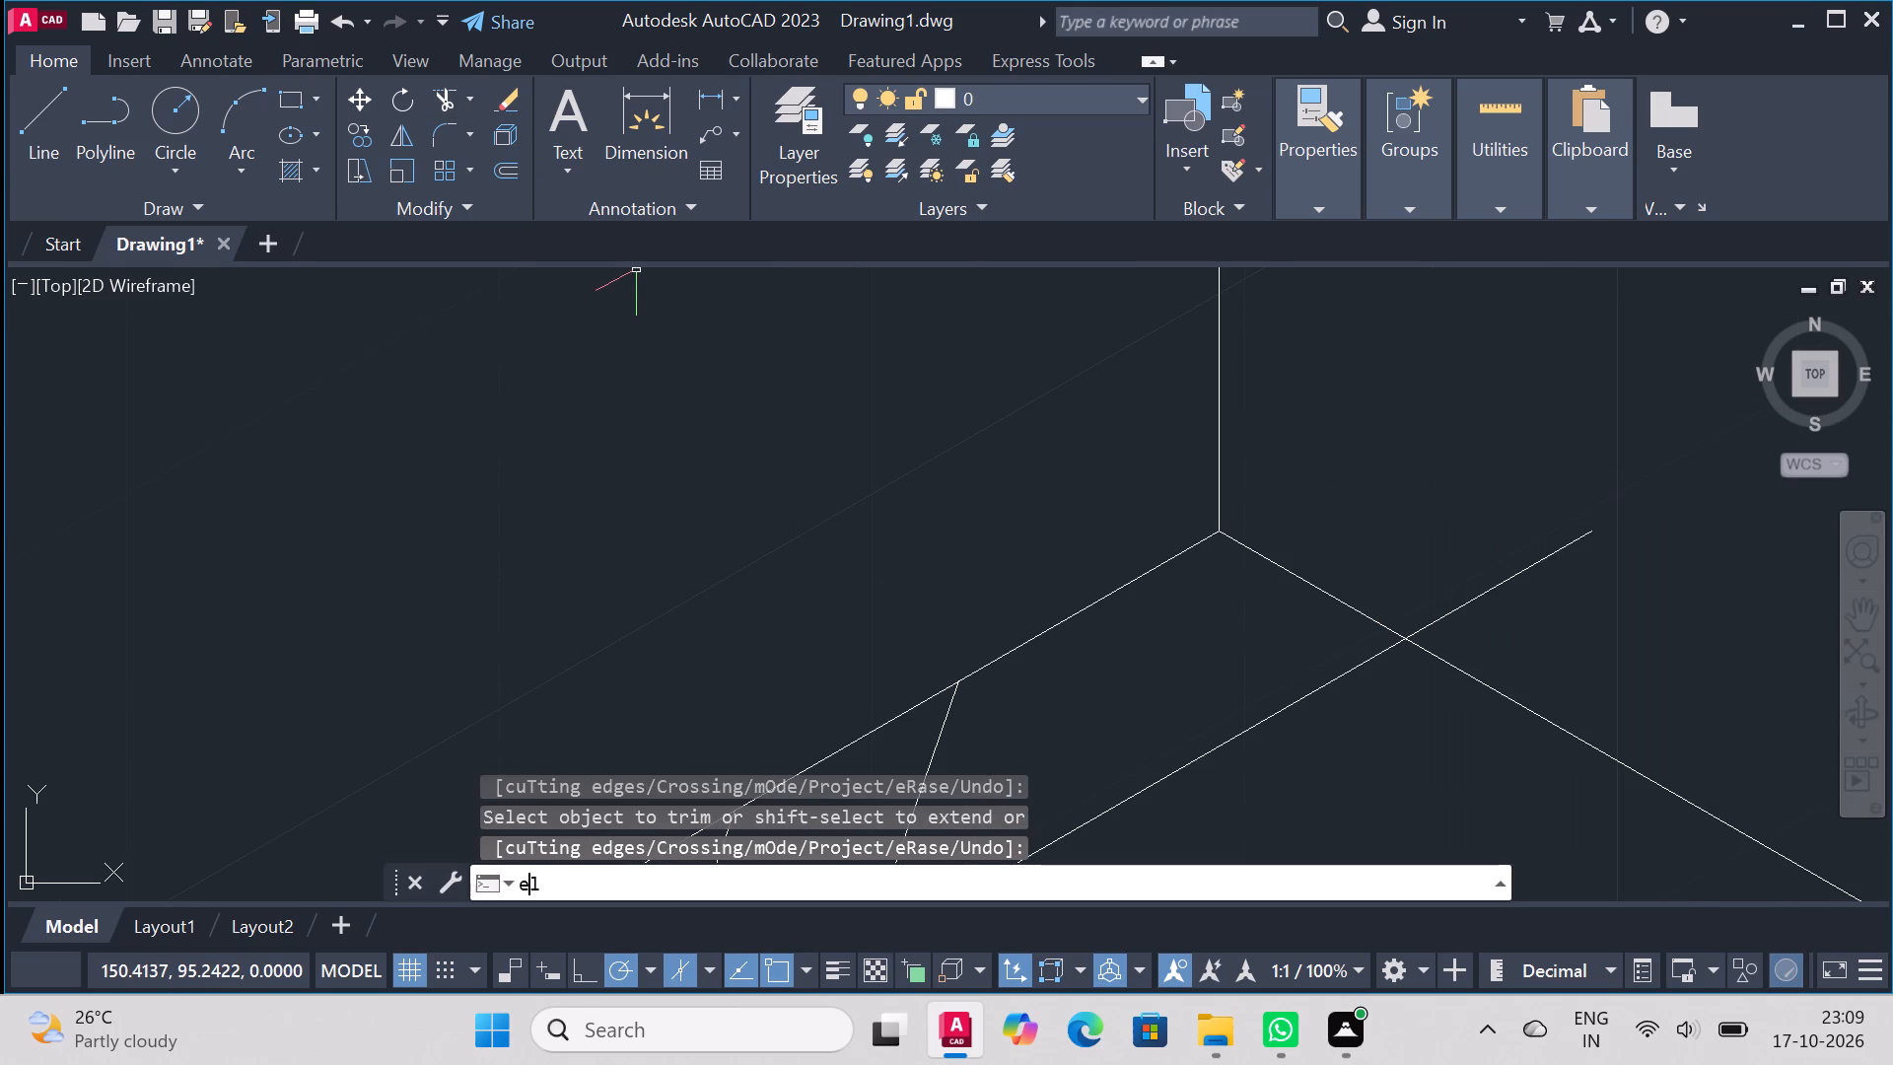
pyautogui.press('Return')
pyautogui.write('iso')
pyautogui.press('Return')
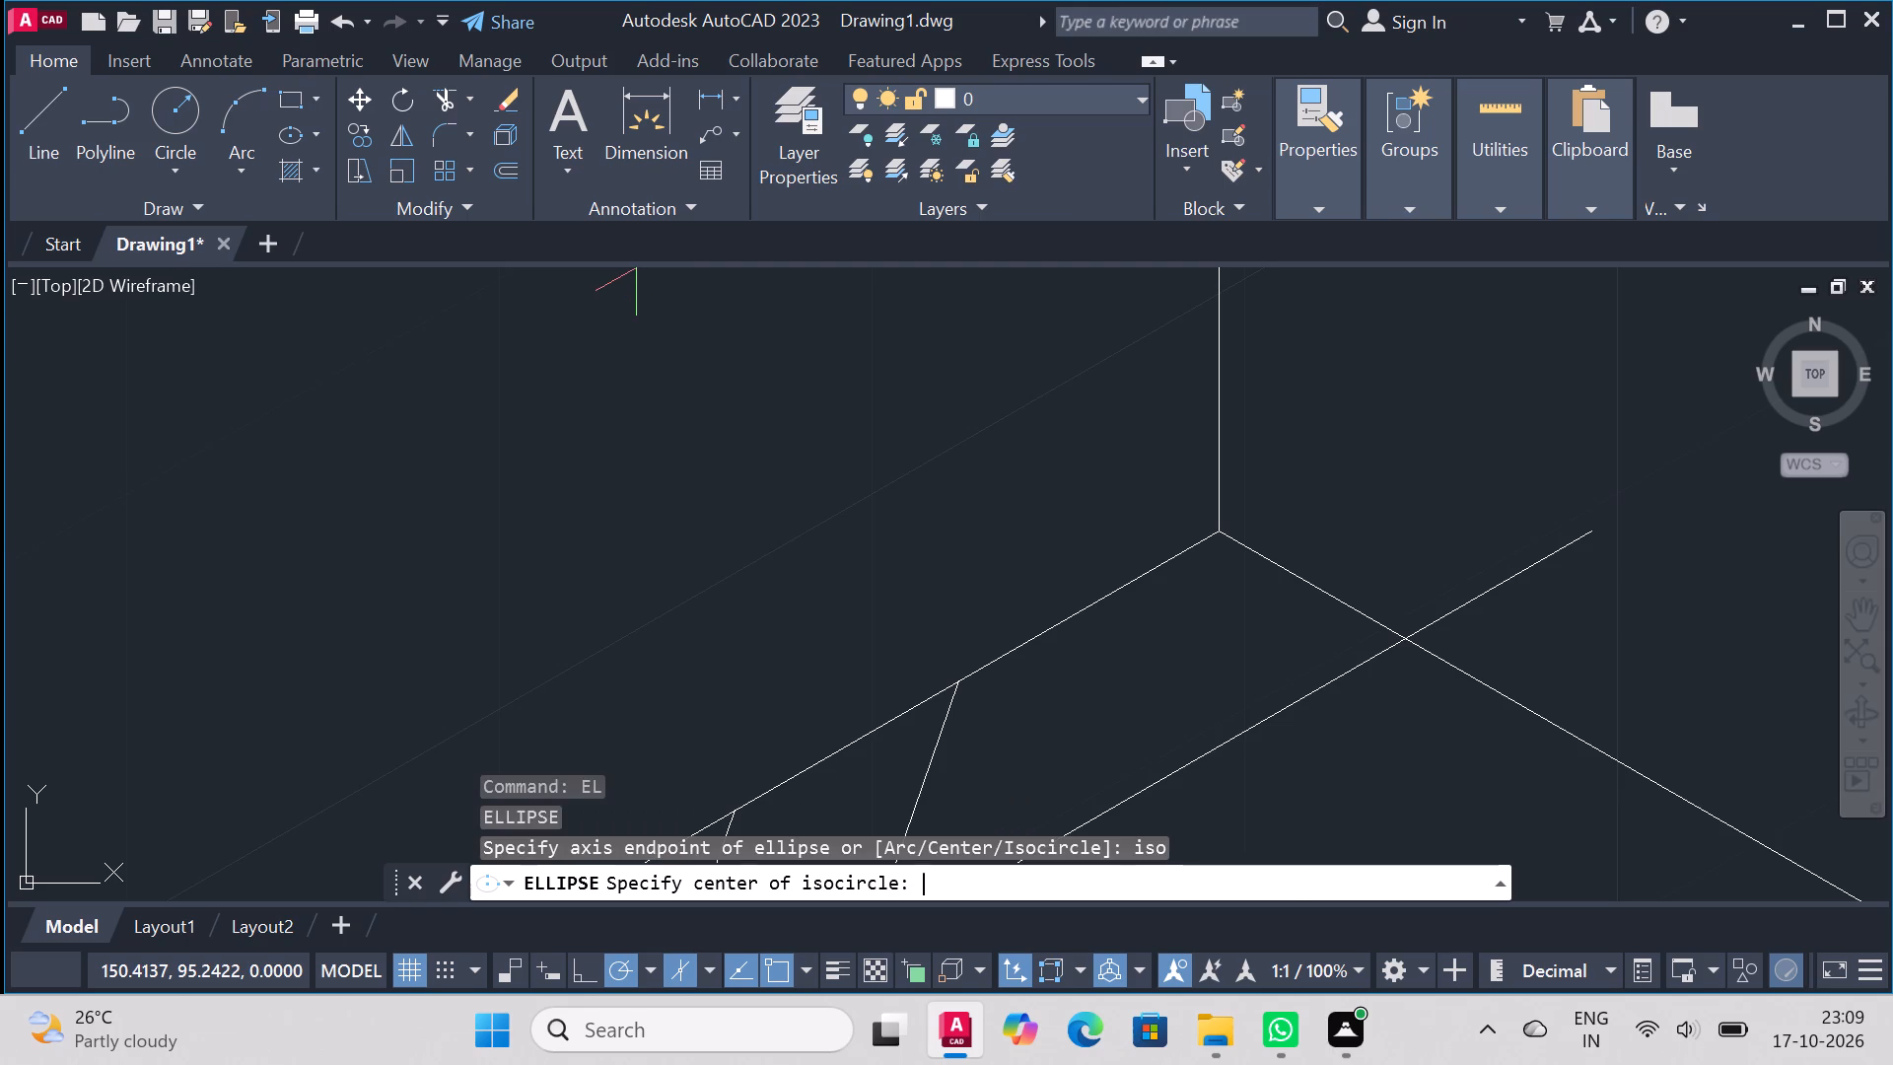
pyautogui.click(1591, 536)
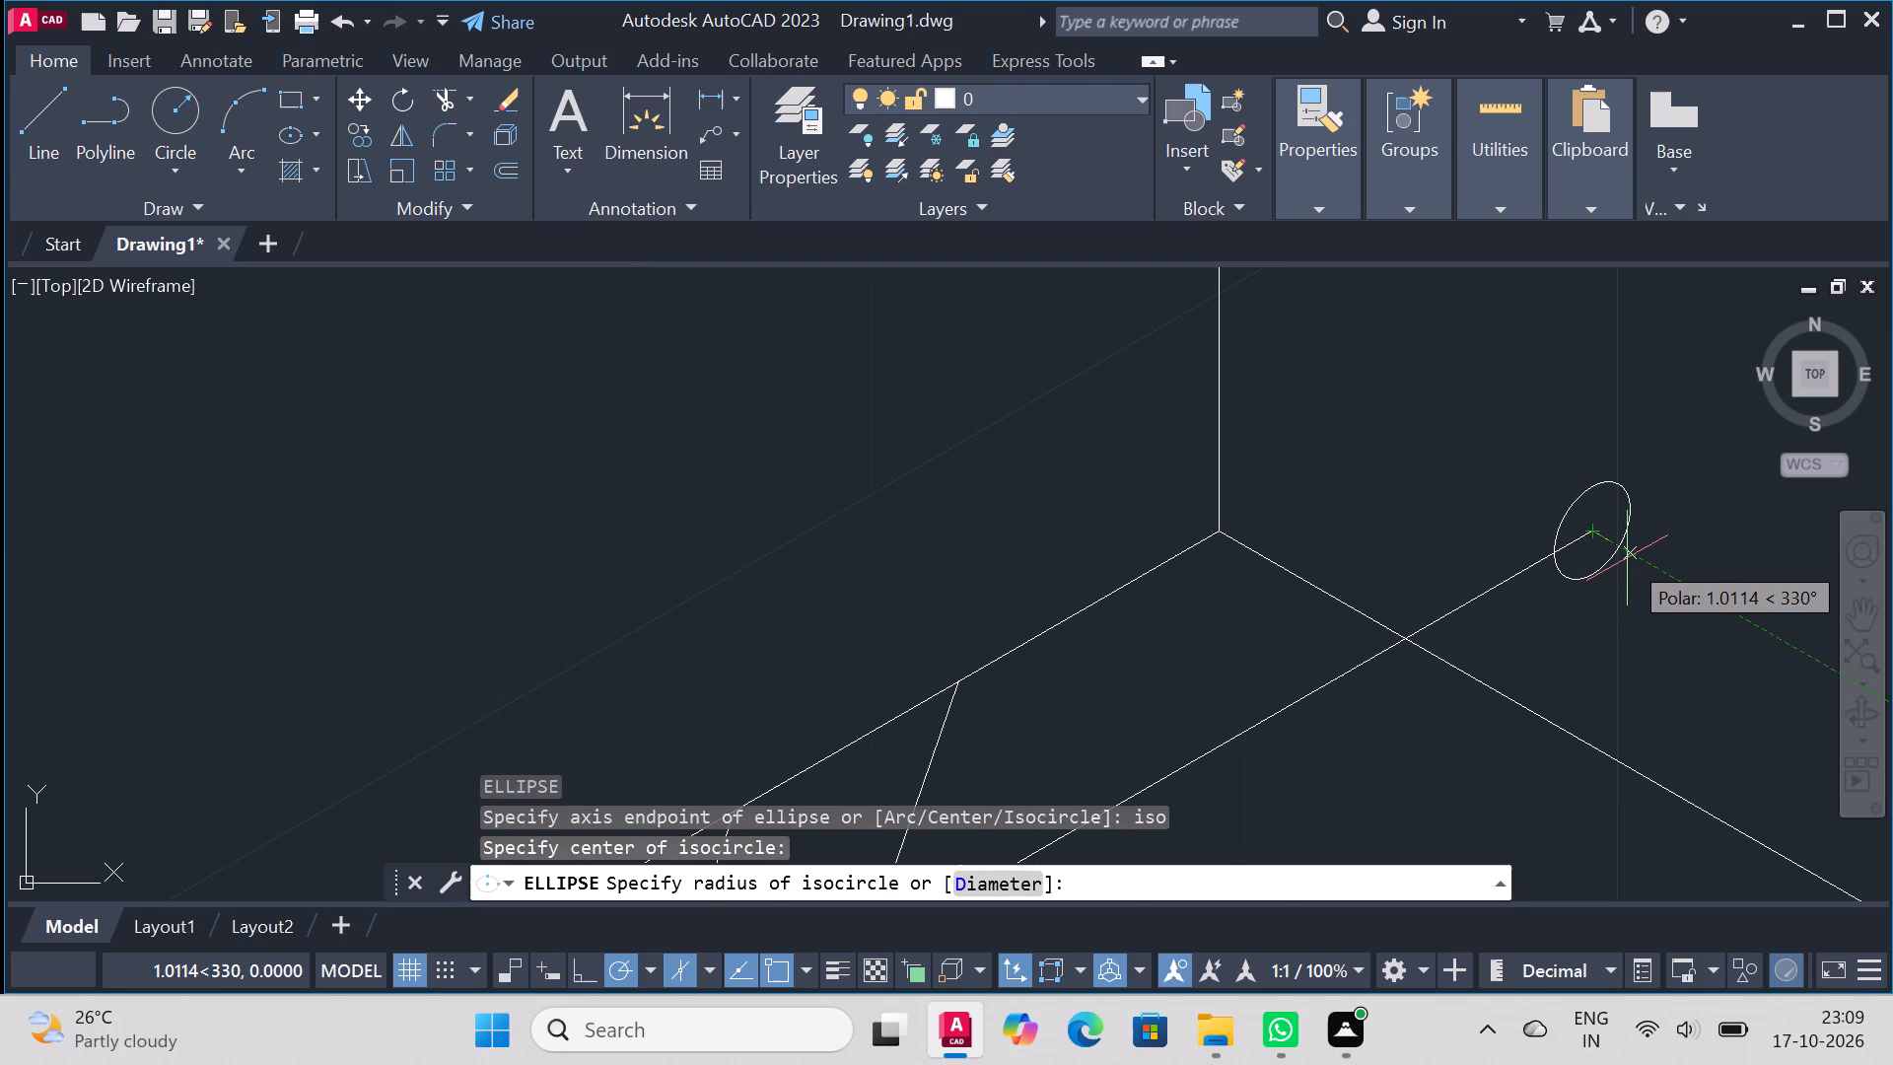
pyautogui.press('d')
pyautogui.press('Return')
pyautogui.write('12')
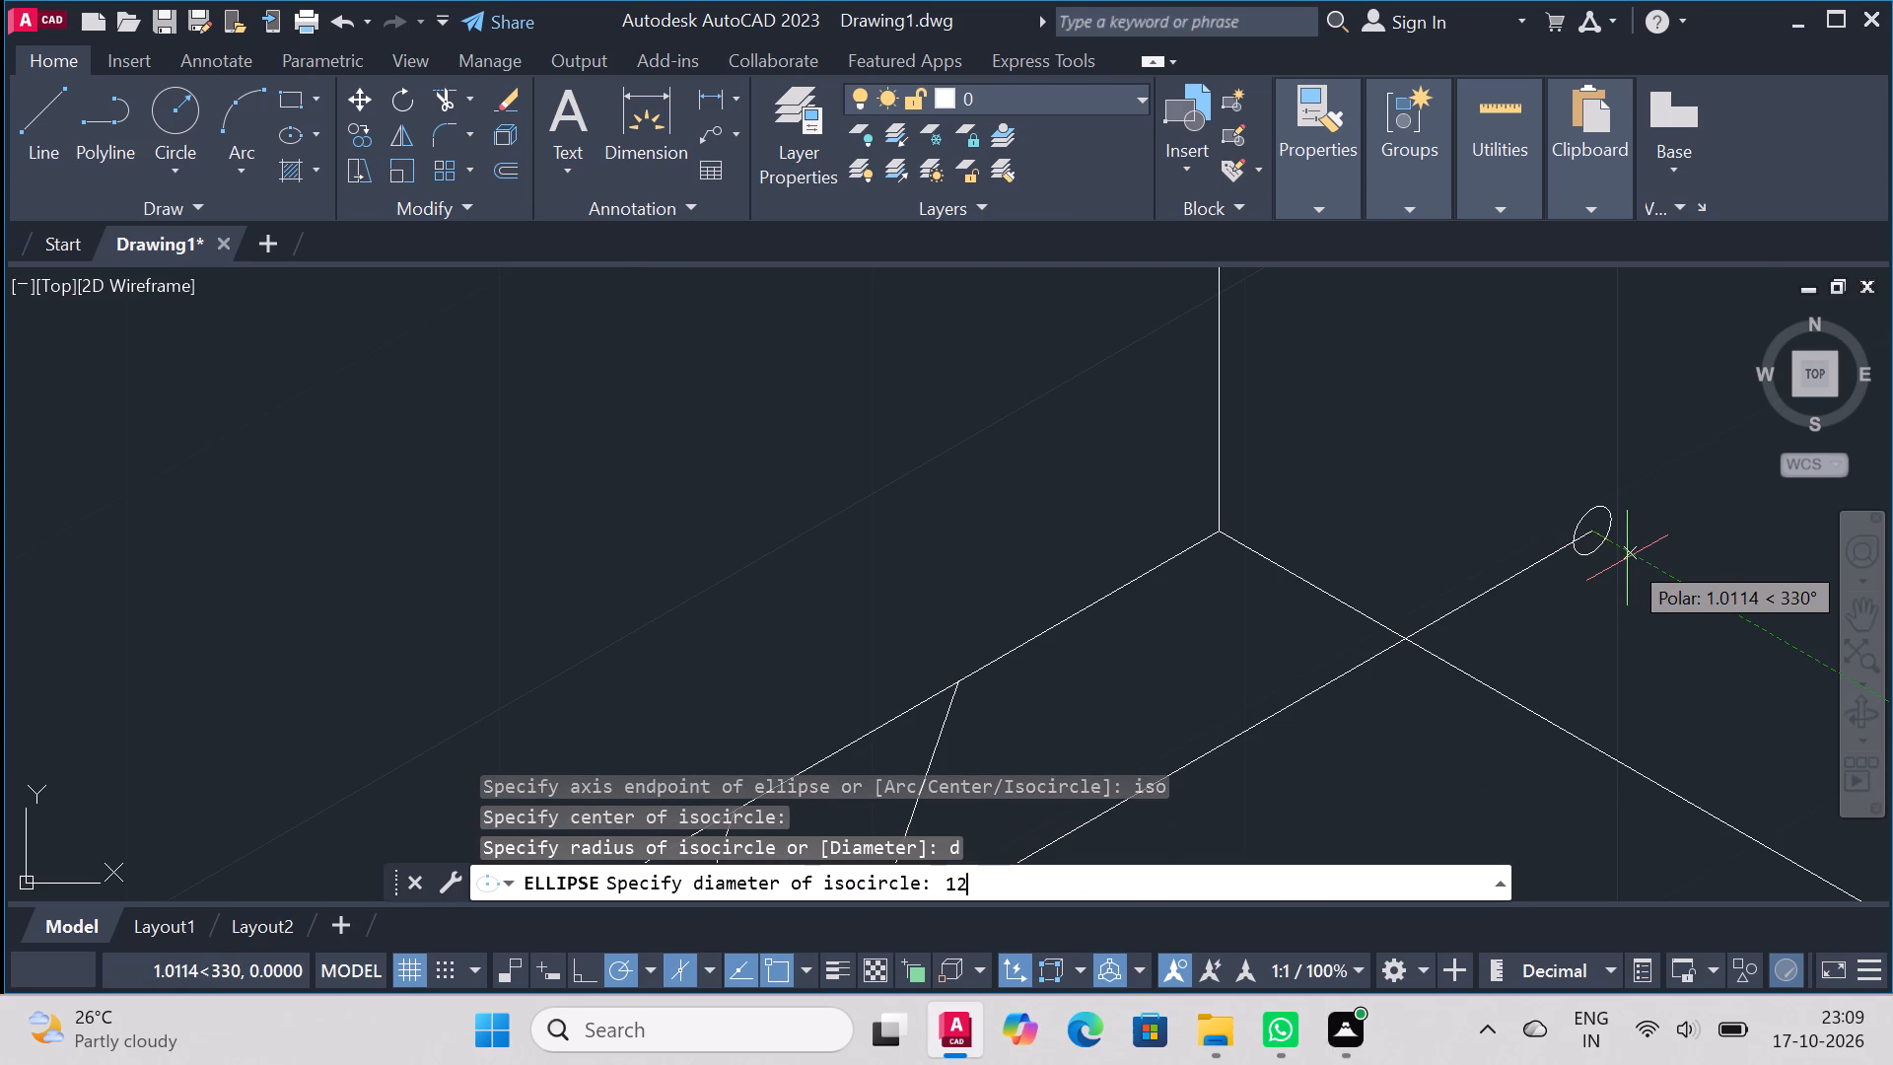
pyautogui.press('Return')
# Delete the construction line joining the centres of the two holes in the lower plate.
pyautogui.scroll(-2, 1663, 298)
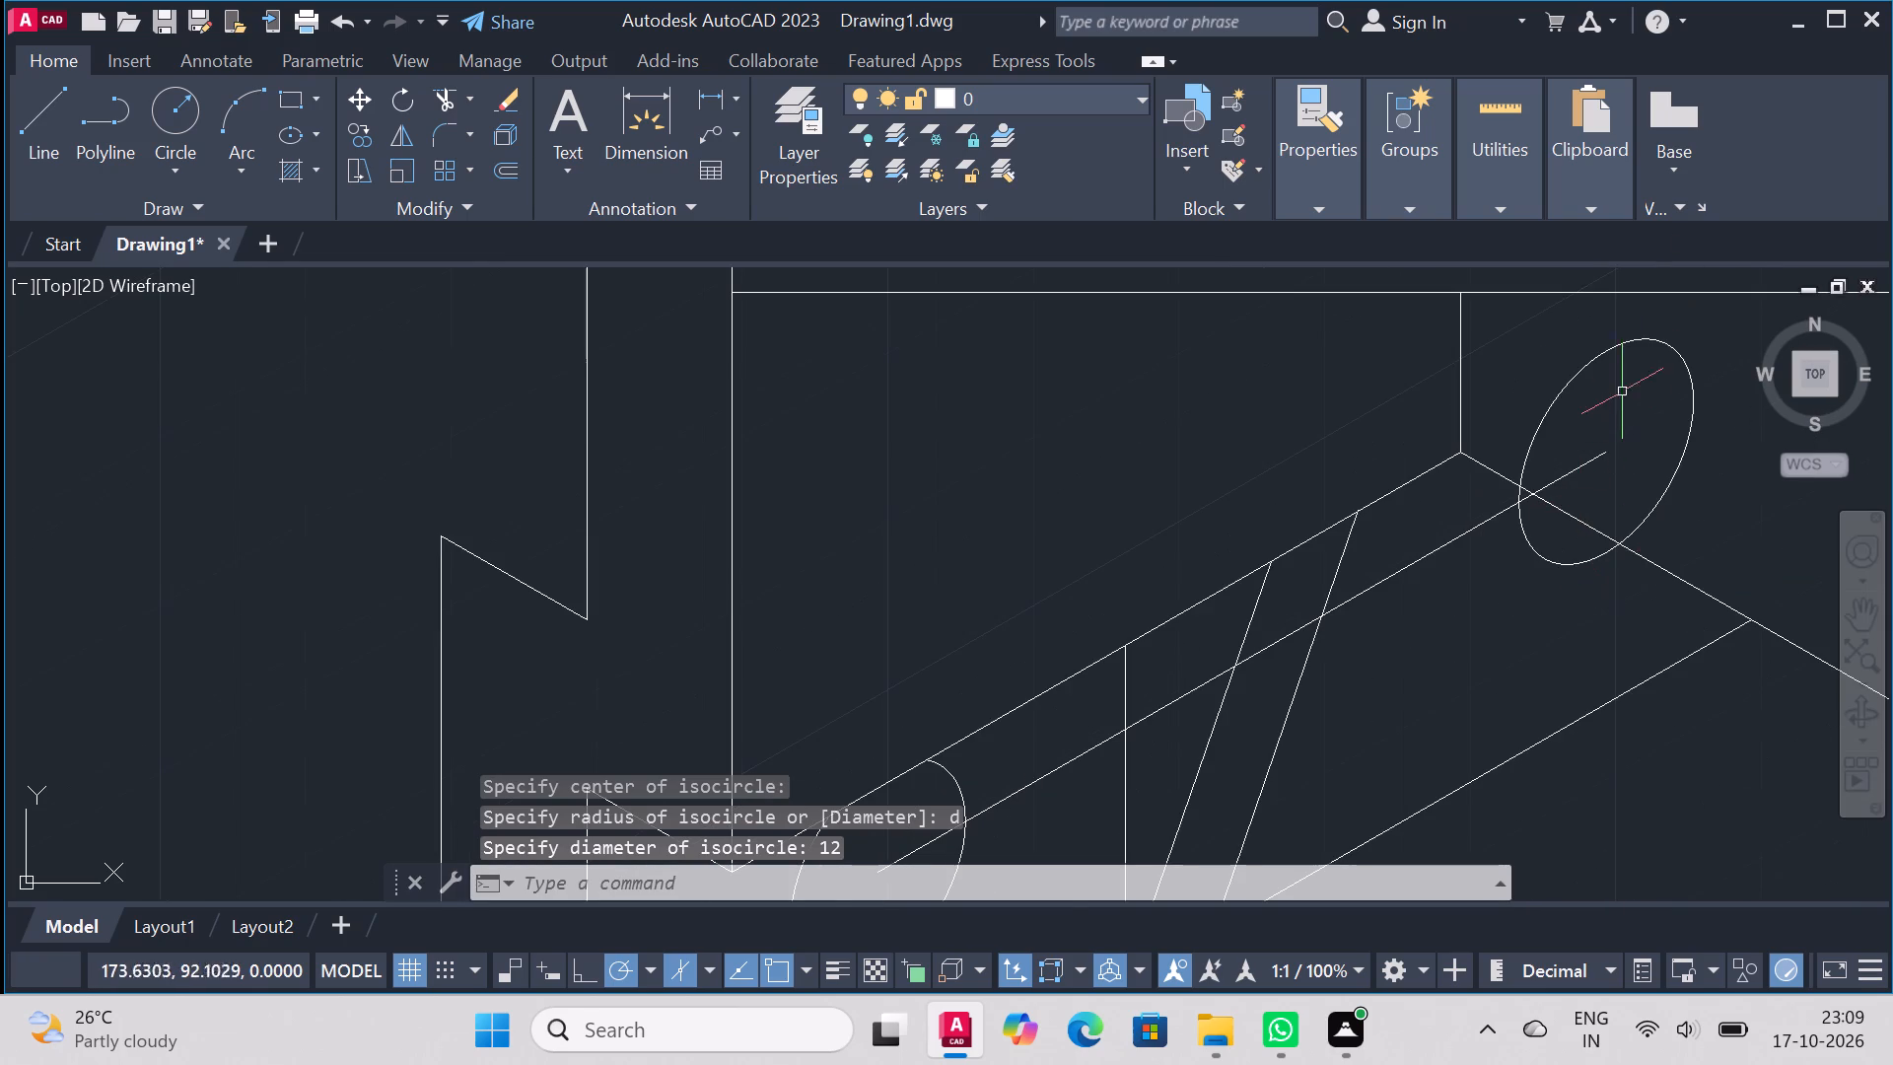
pyautogui.scroll(-1, 1622, 390)
pyautogui.scroll(1, 1621, 371)
pyautogui.scroll(-2, 1507, 426)
pyautogui.scroll(2, 1577, 348)
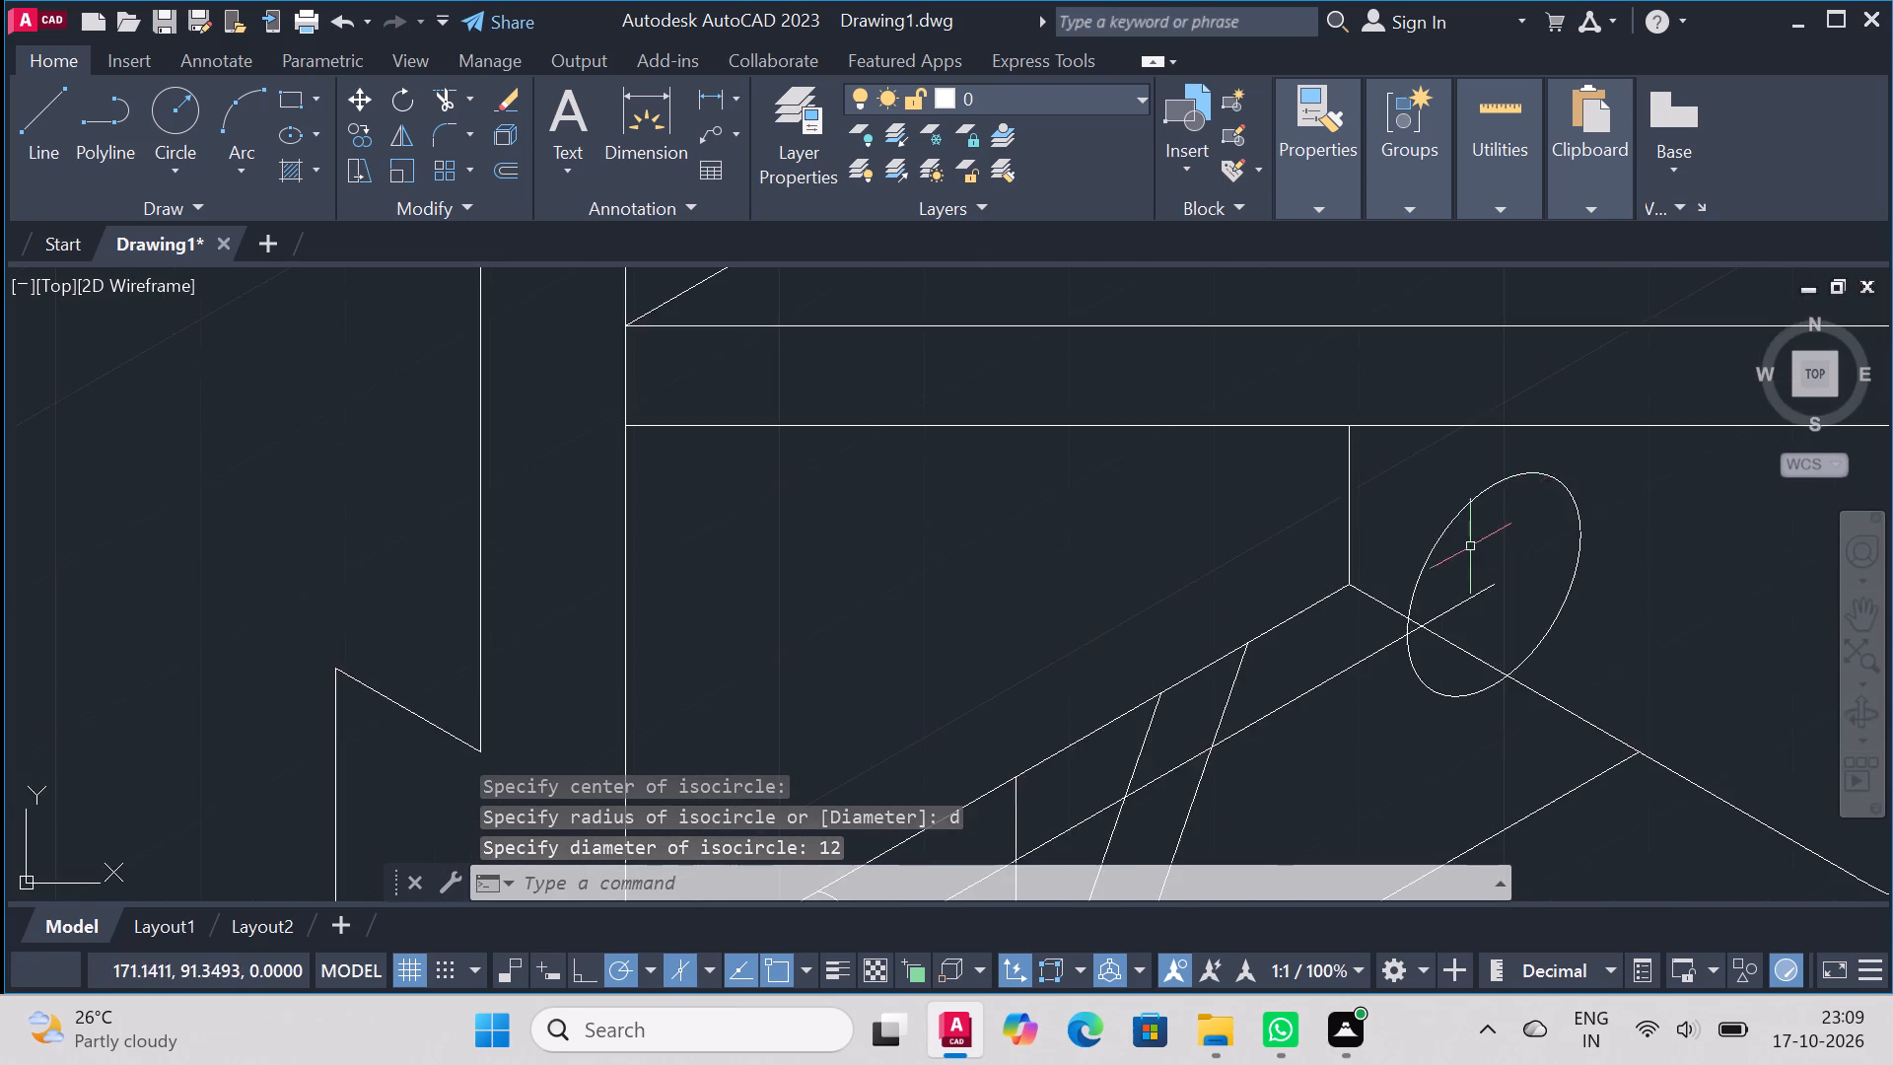
pyautogui.scroll(-2, 1484, 532)
pyautogui.scroll(1, 1434, 656)
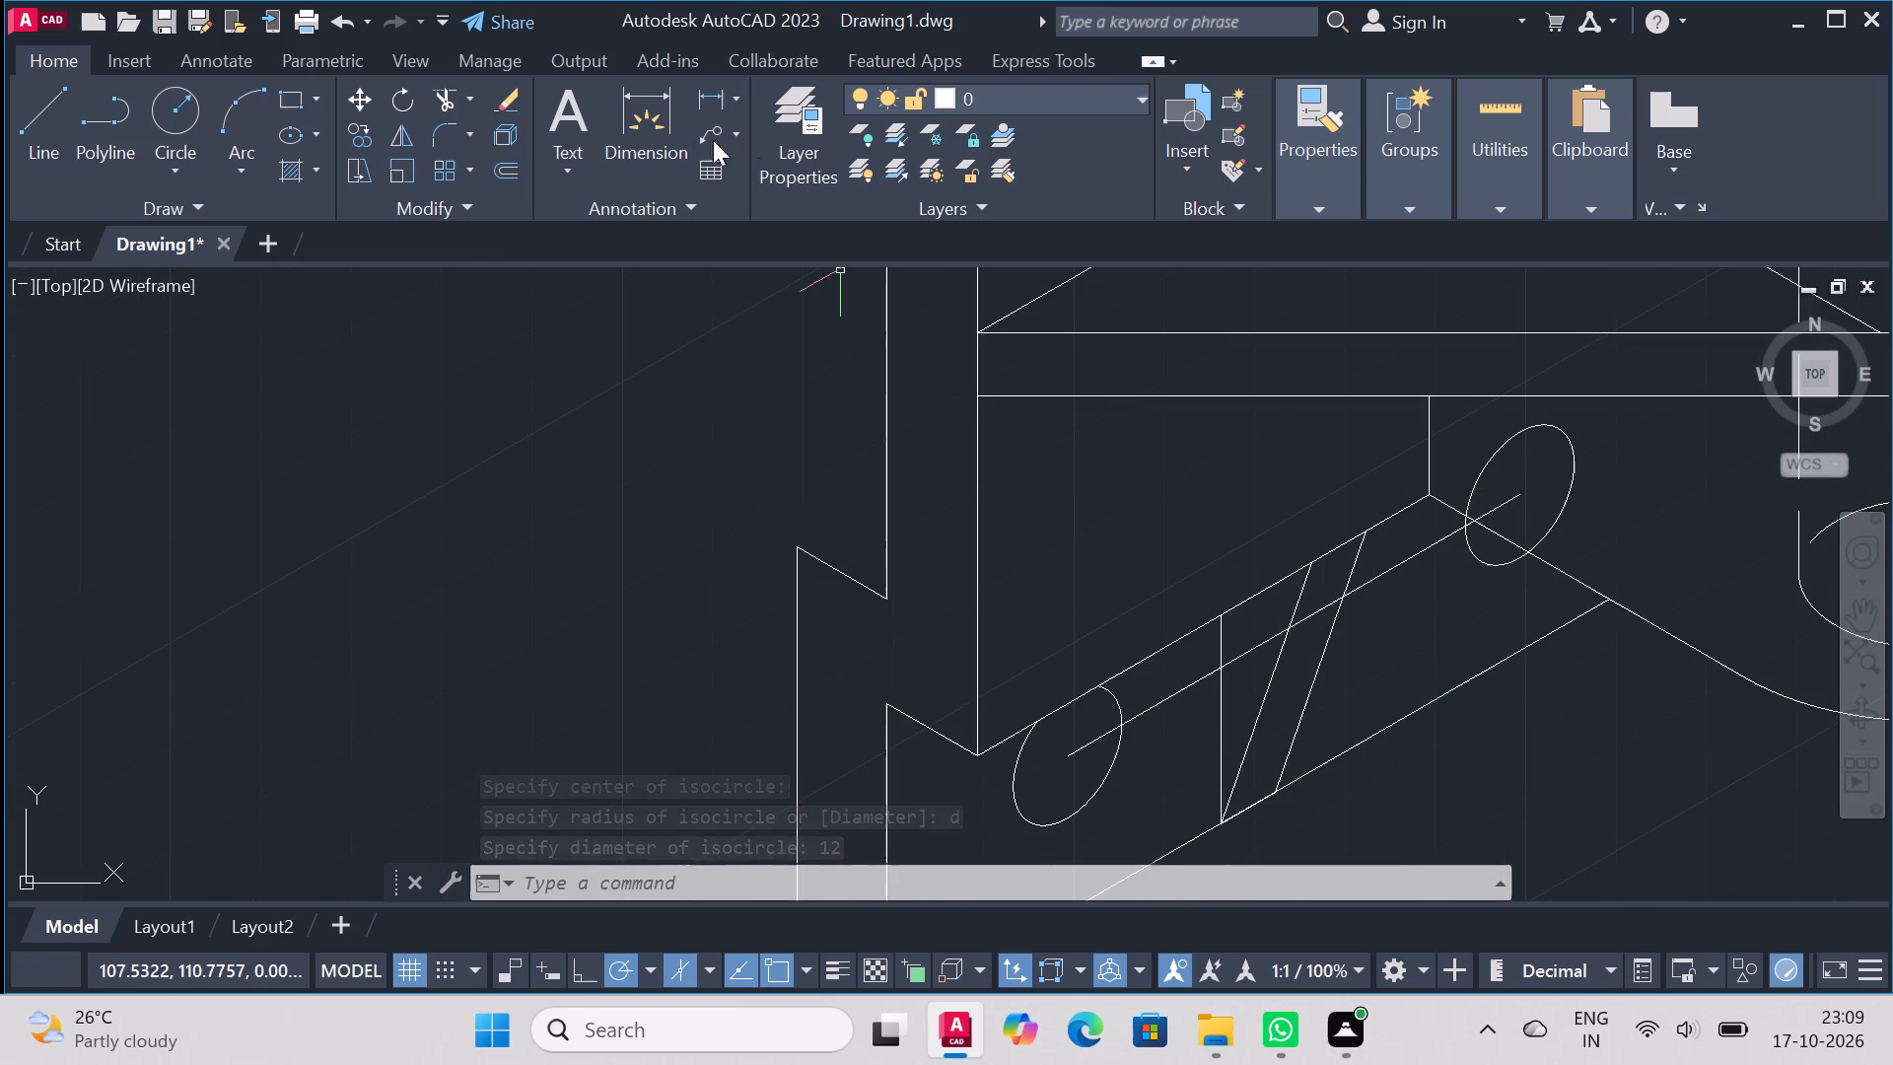
pyautogui.click(1152, 710)
pyautogui.press('Delete')
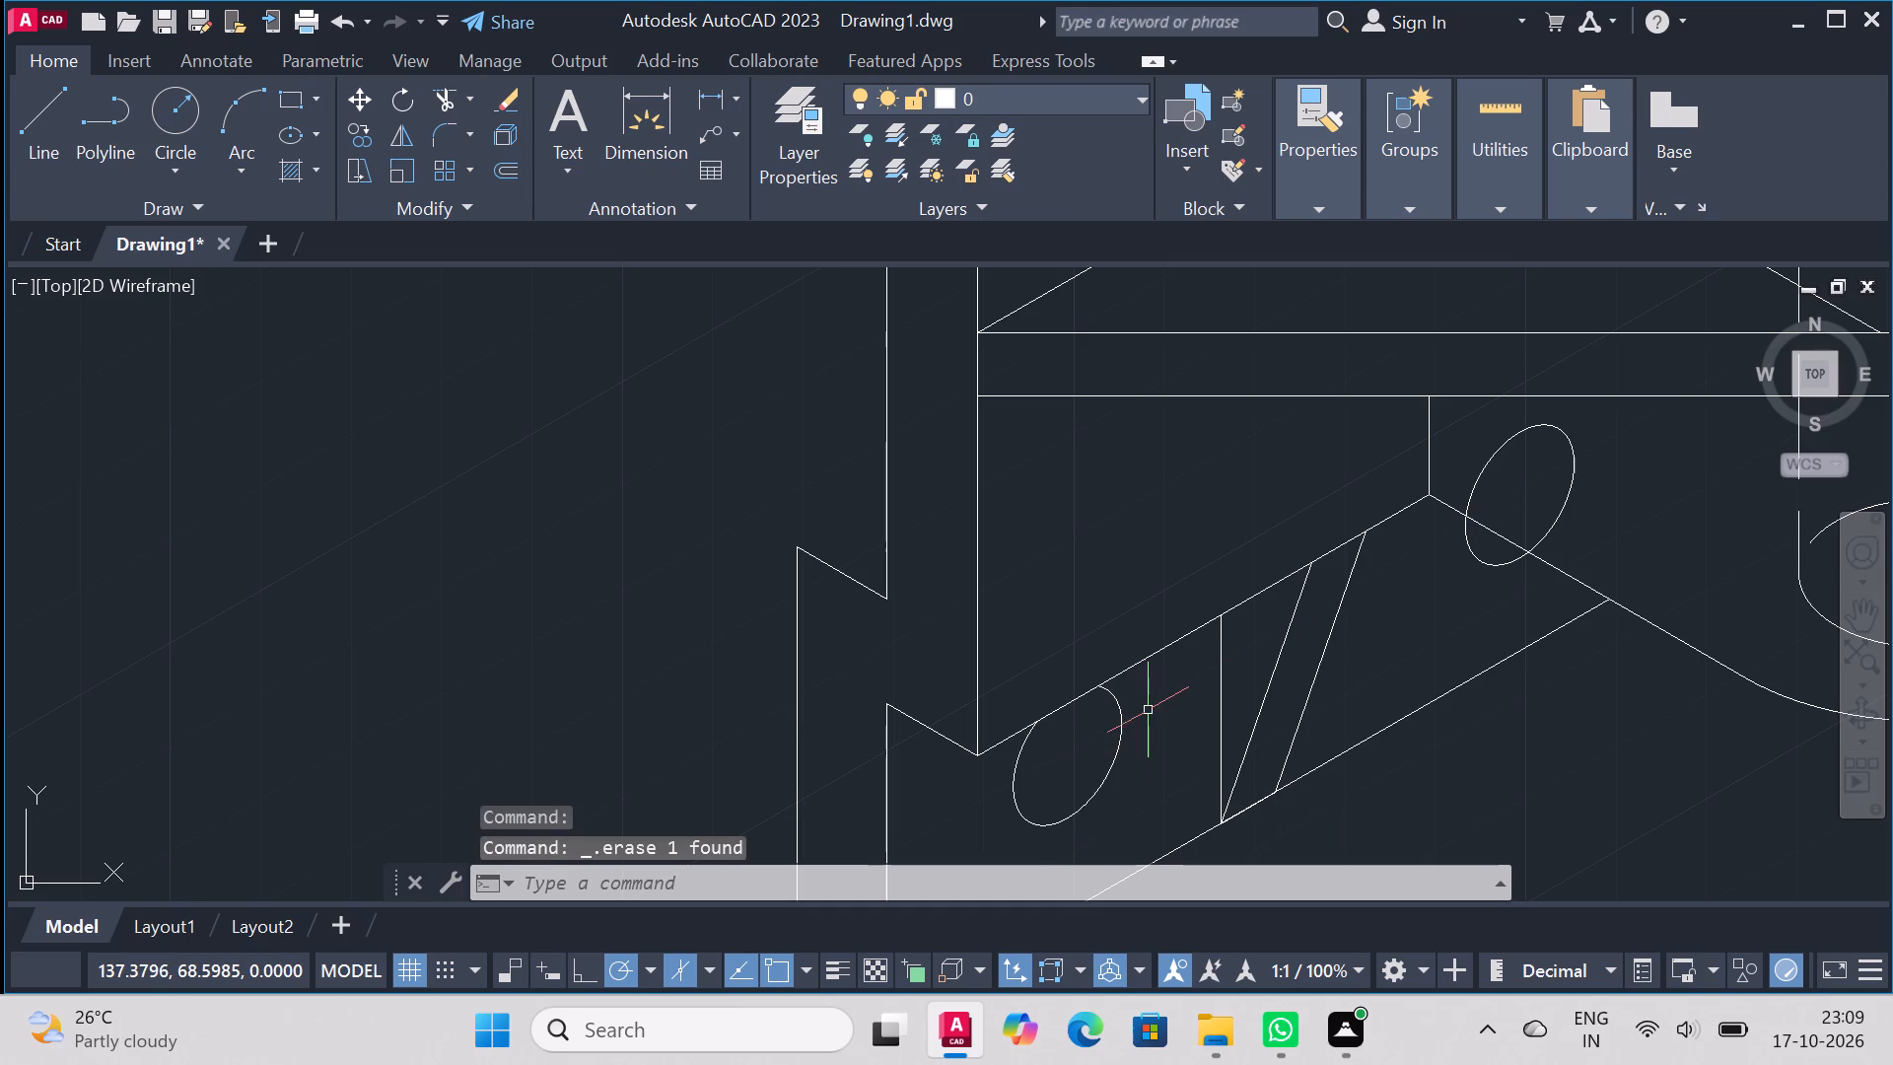
# Change the full hole circle at the lower plate's far end to the dashed ACAD_ISO02W100 linetype and clear the selection.
pyautogui.doubleClick(1495, 453)
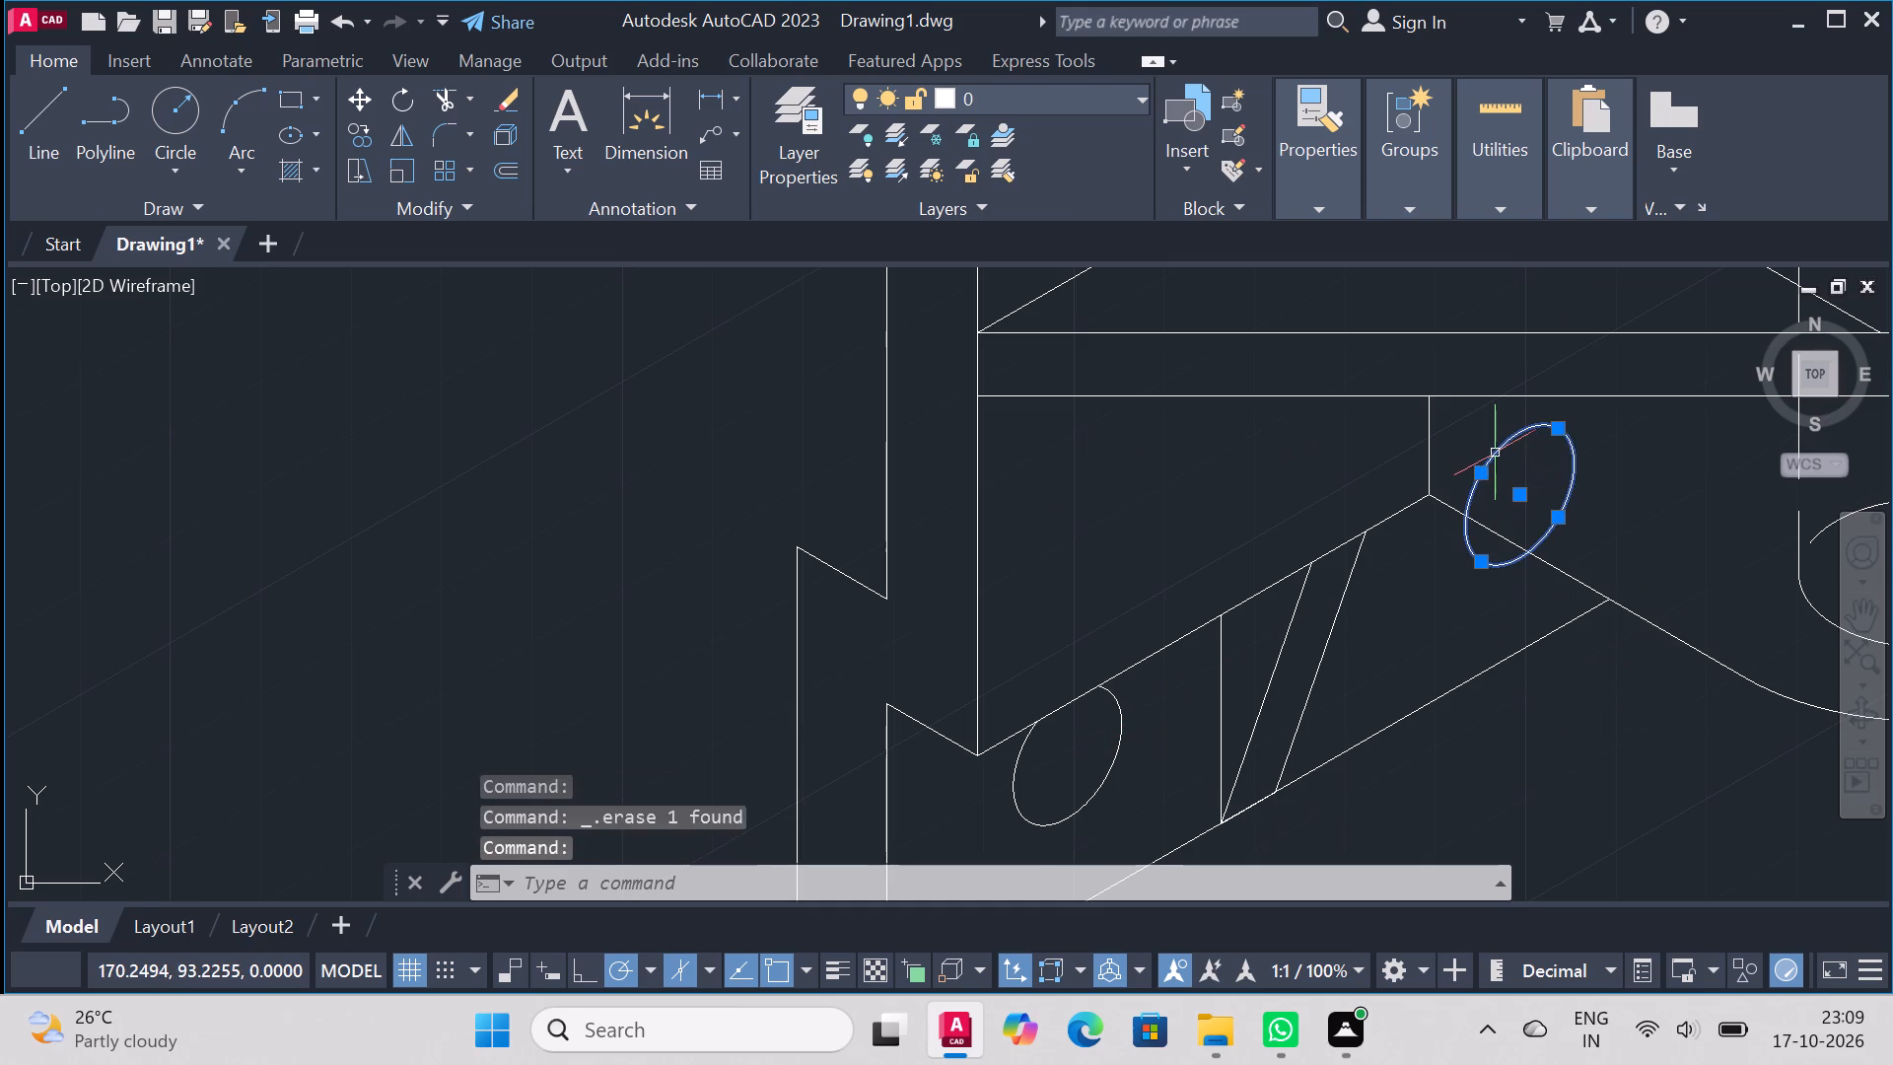
pyautogui.click(1839, 404)
pyautogui.click(1839, 404)
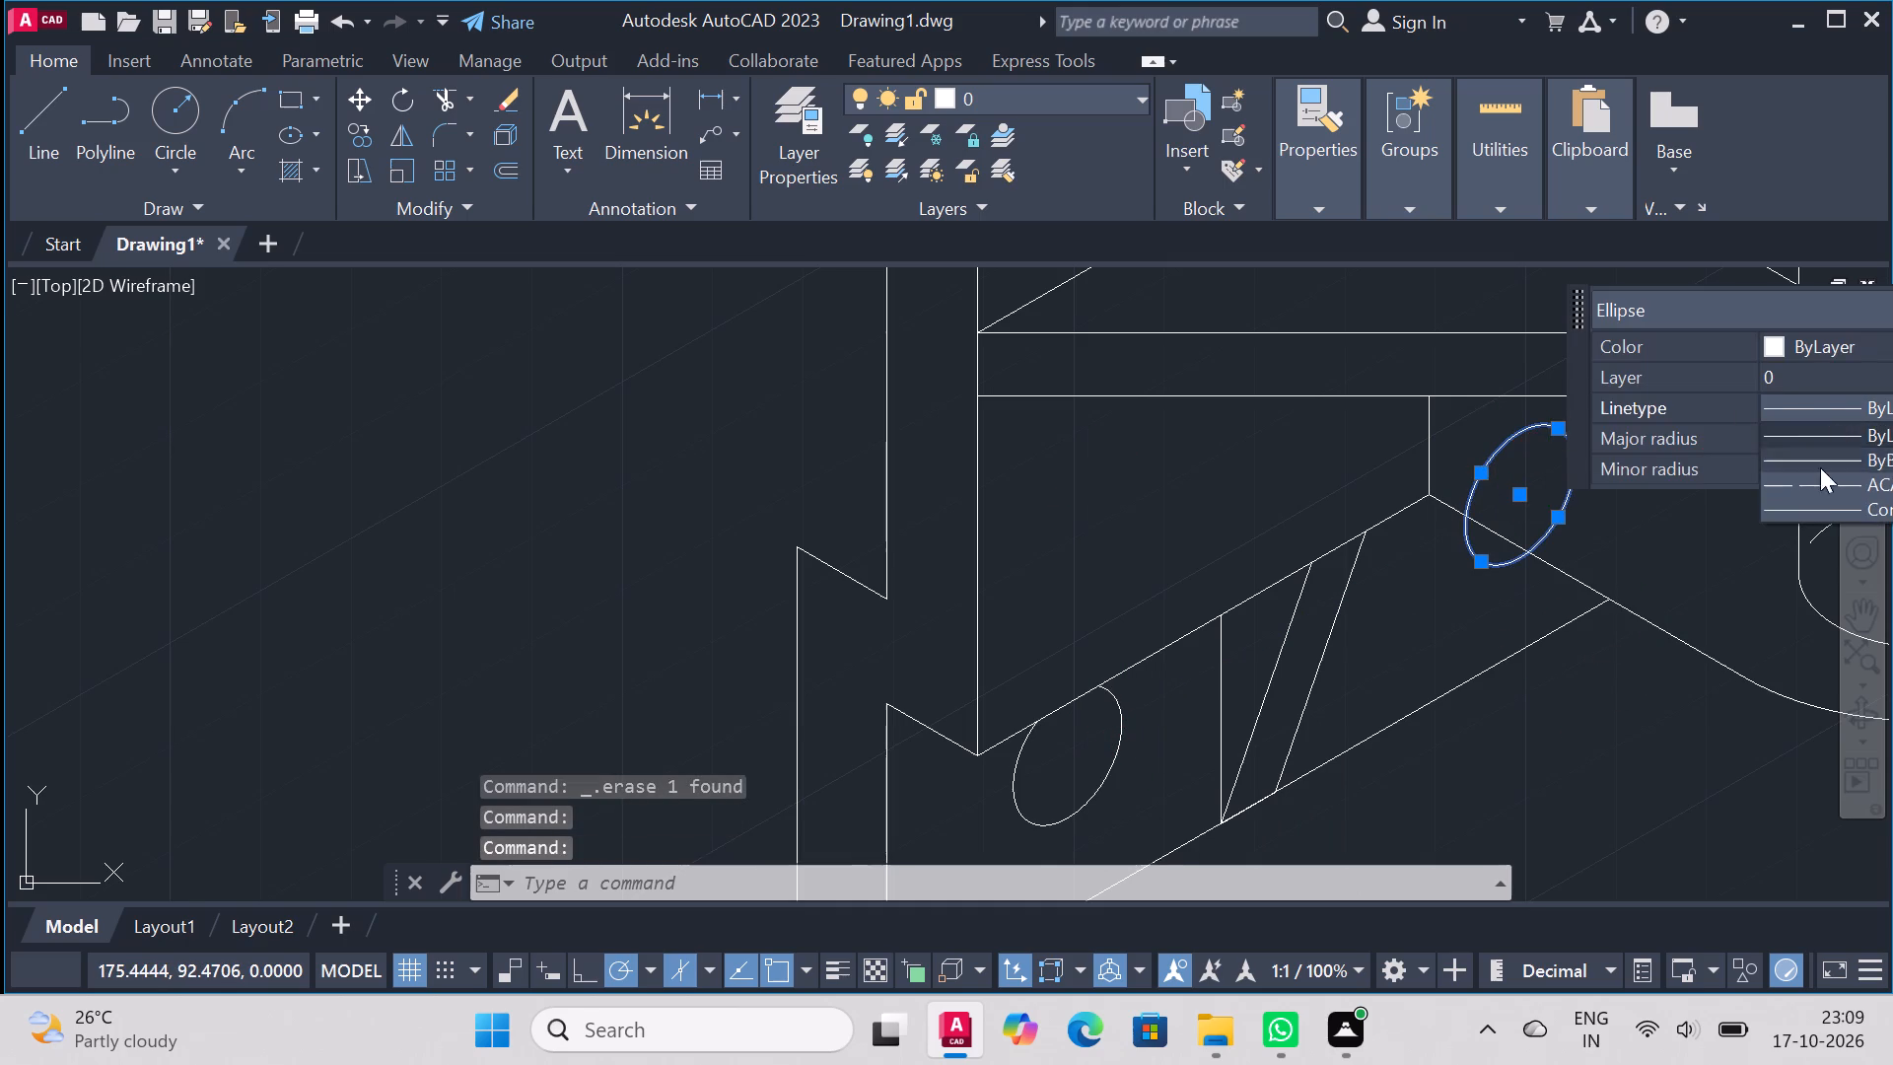
pyautogui.click(1818, 480)
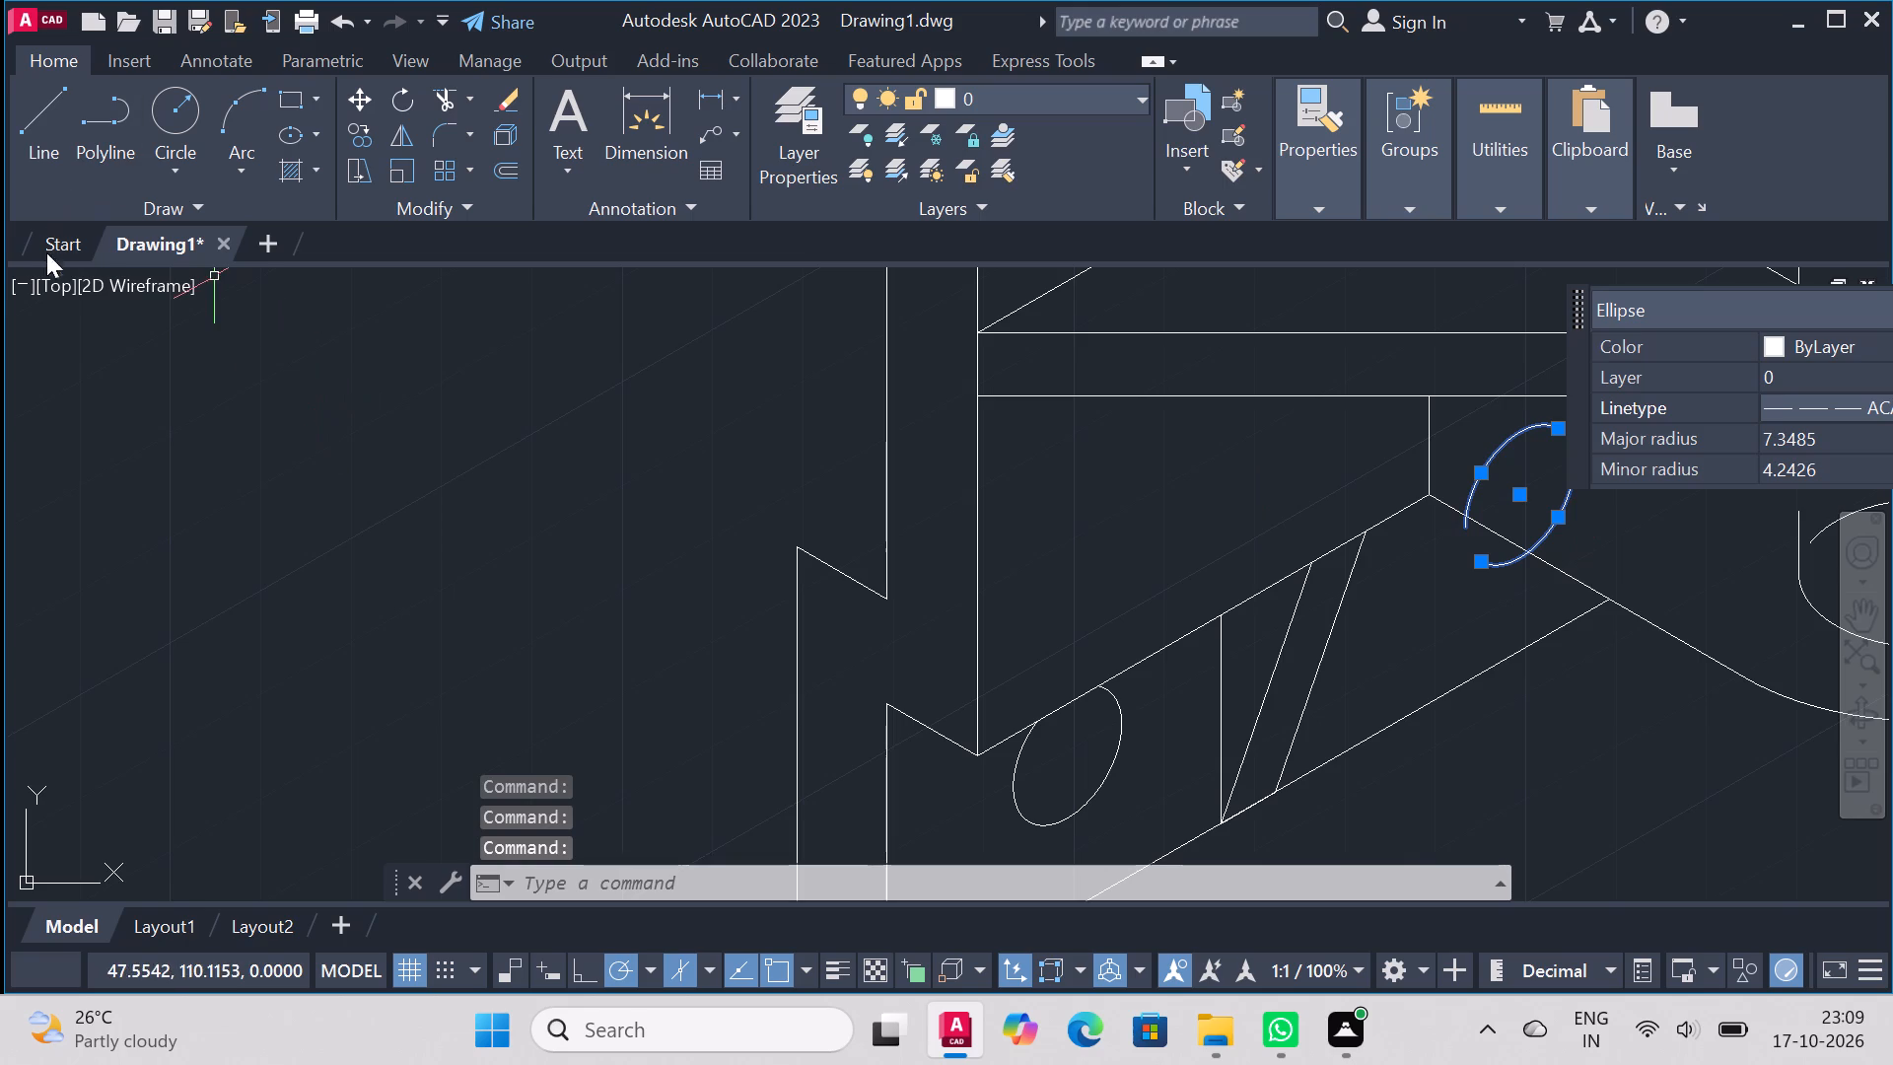
pyautogui.click(320, 561)
pyautogui.moveTo(1746, 311); pyautogui.dragTo(1620, 332)
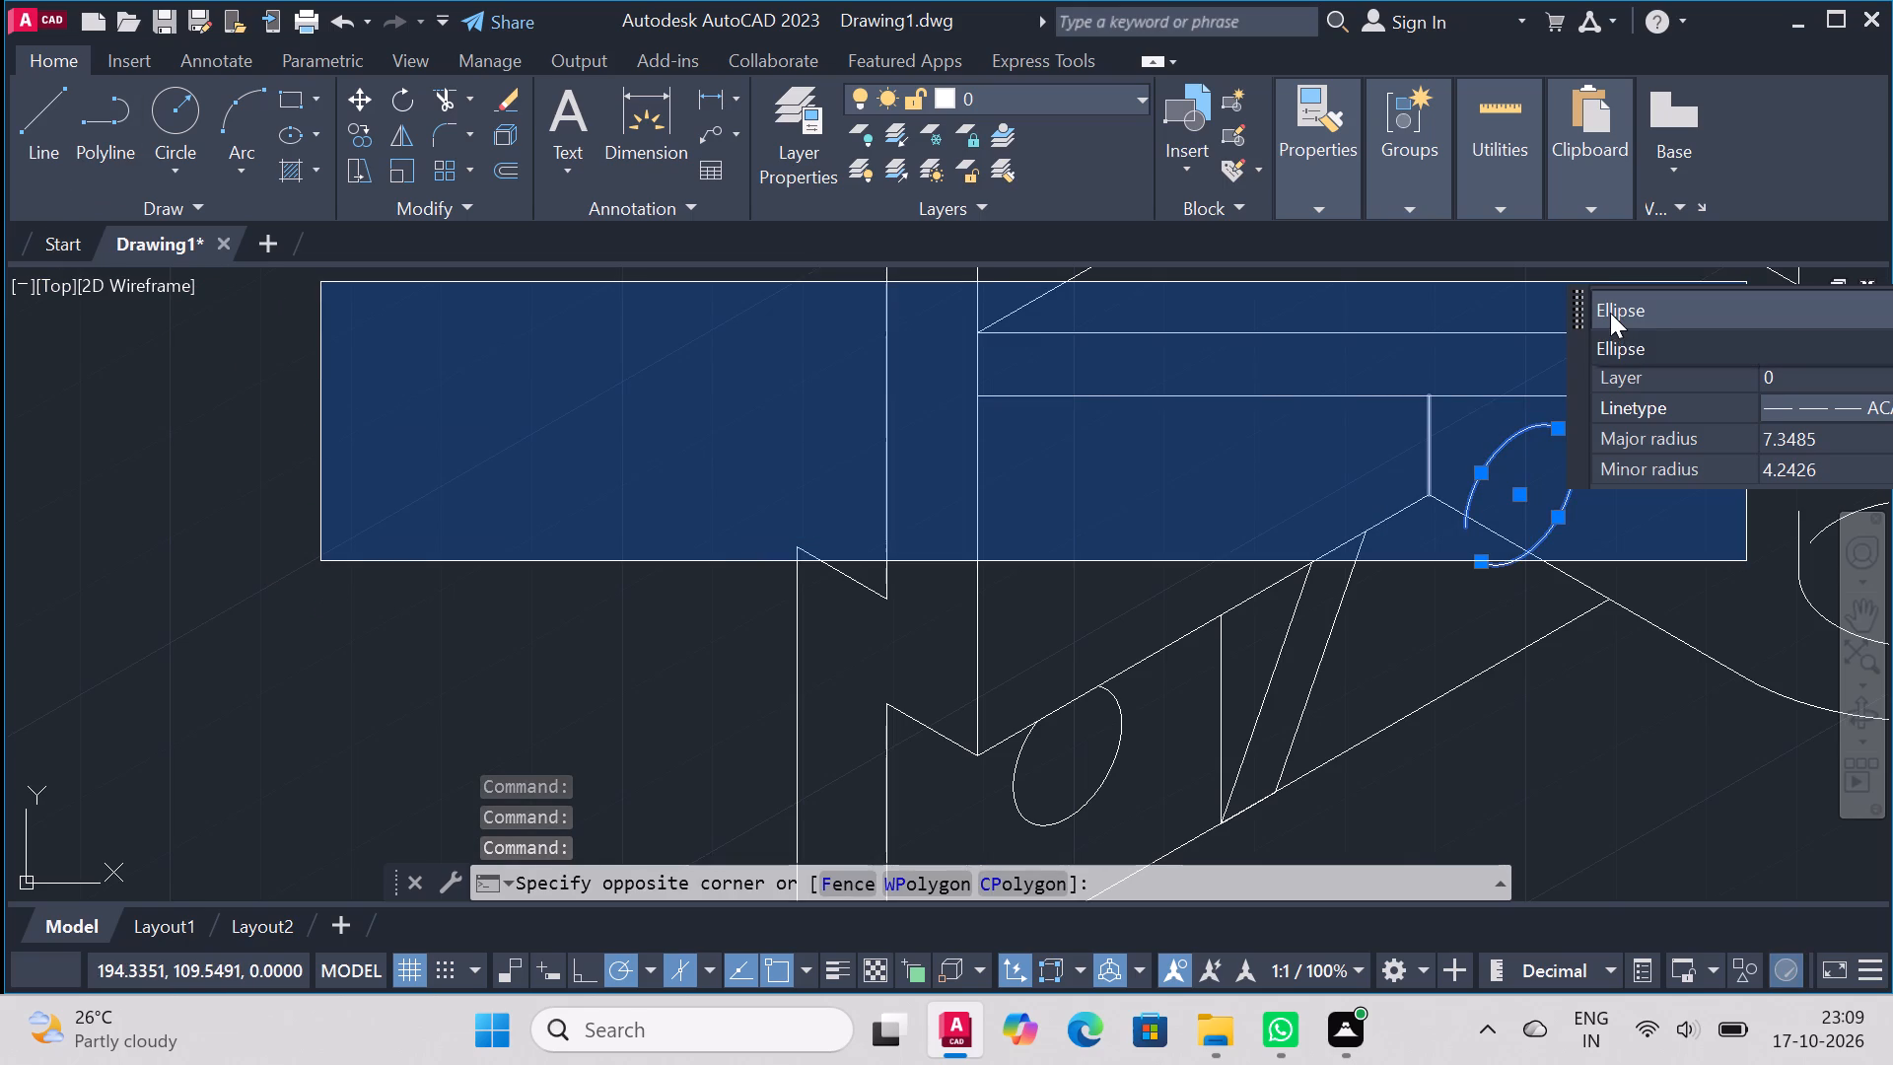
pyautogui.press('Escape')
pyautogui.press('Escape')
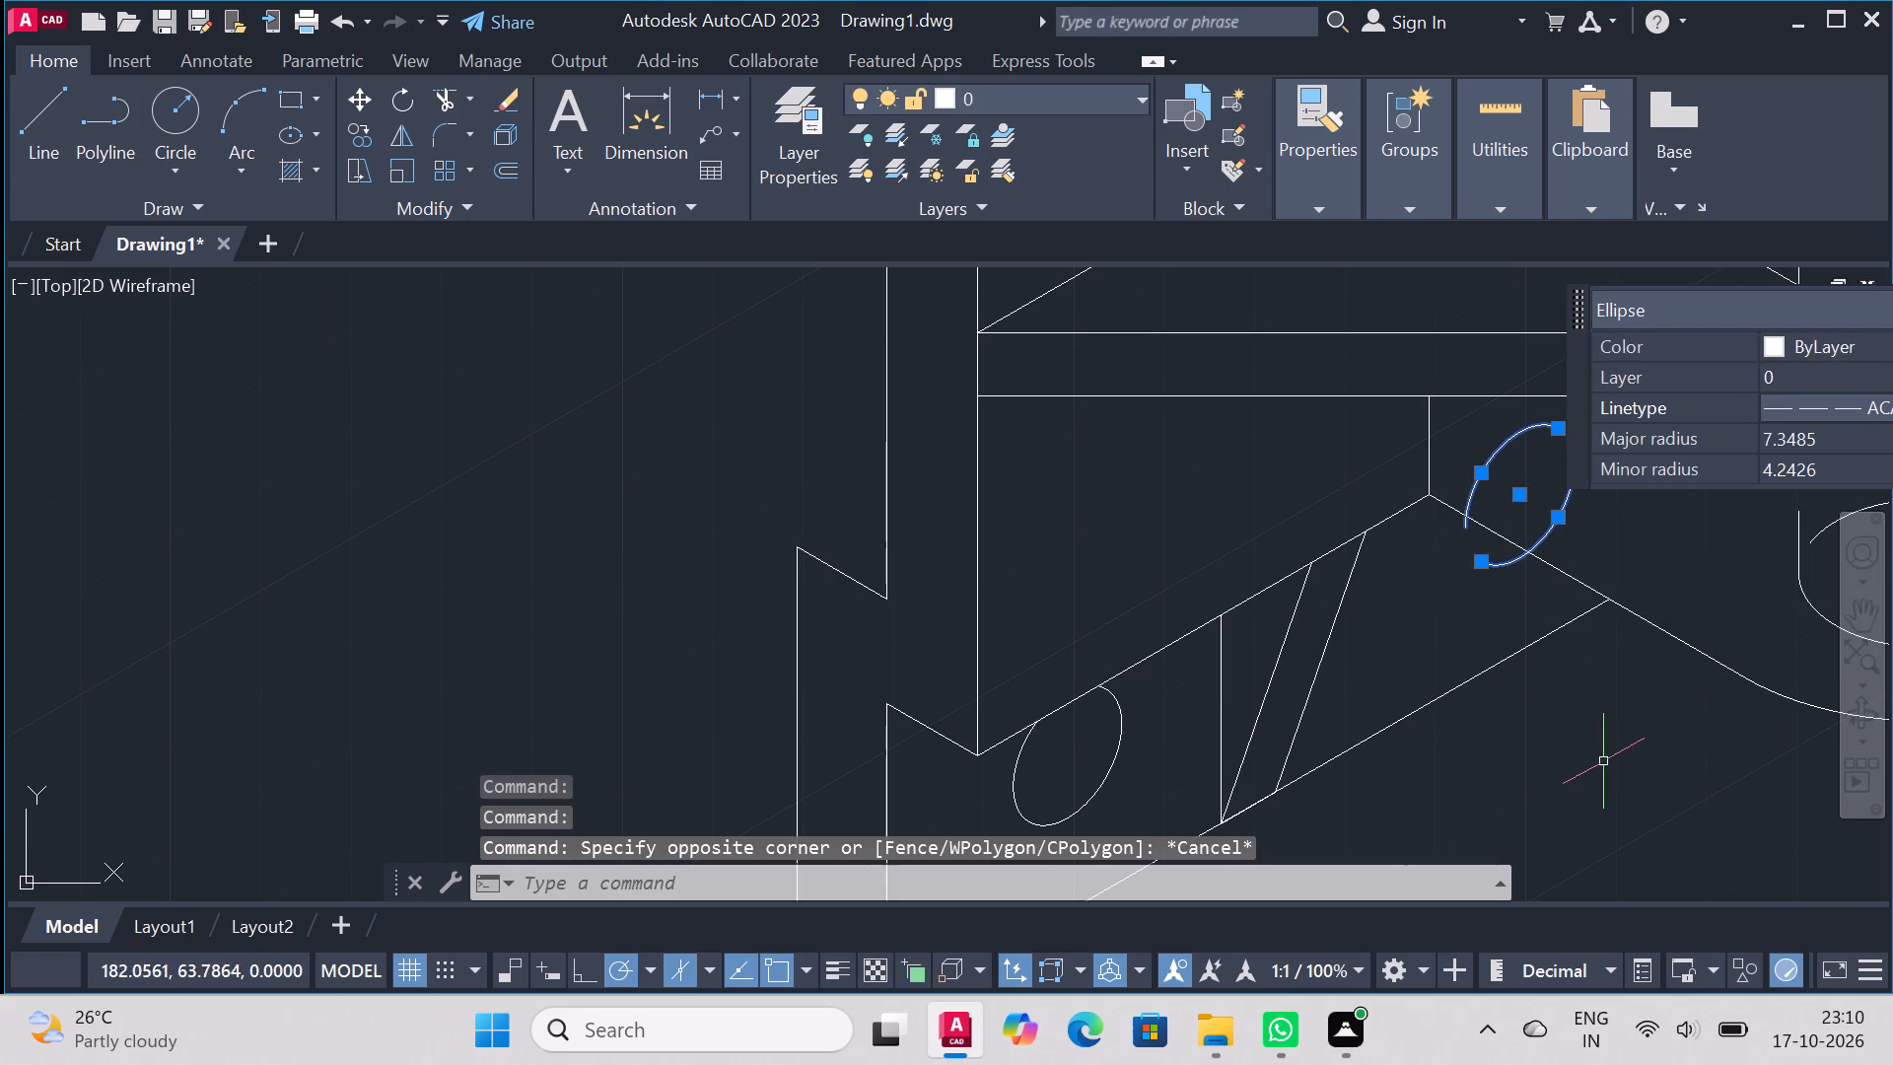
pyautogui.scroll(-3, 1705, 646)
pyautogui.scroll(1, 1705, 646)
pyautogui.click(1783, 324)
pyautogui.click(1786, 299)
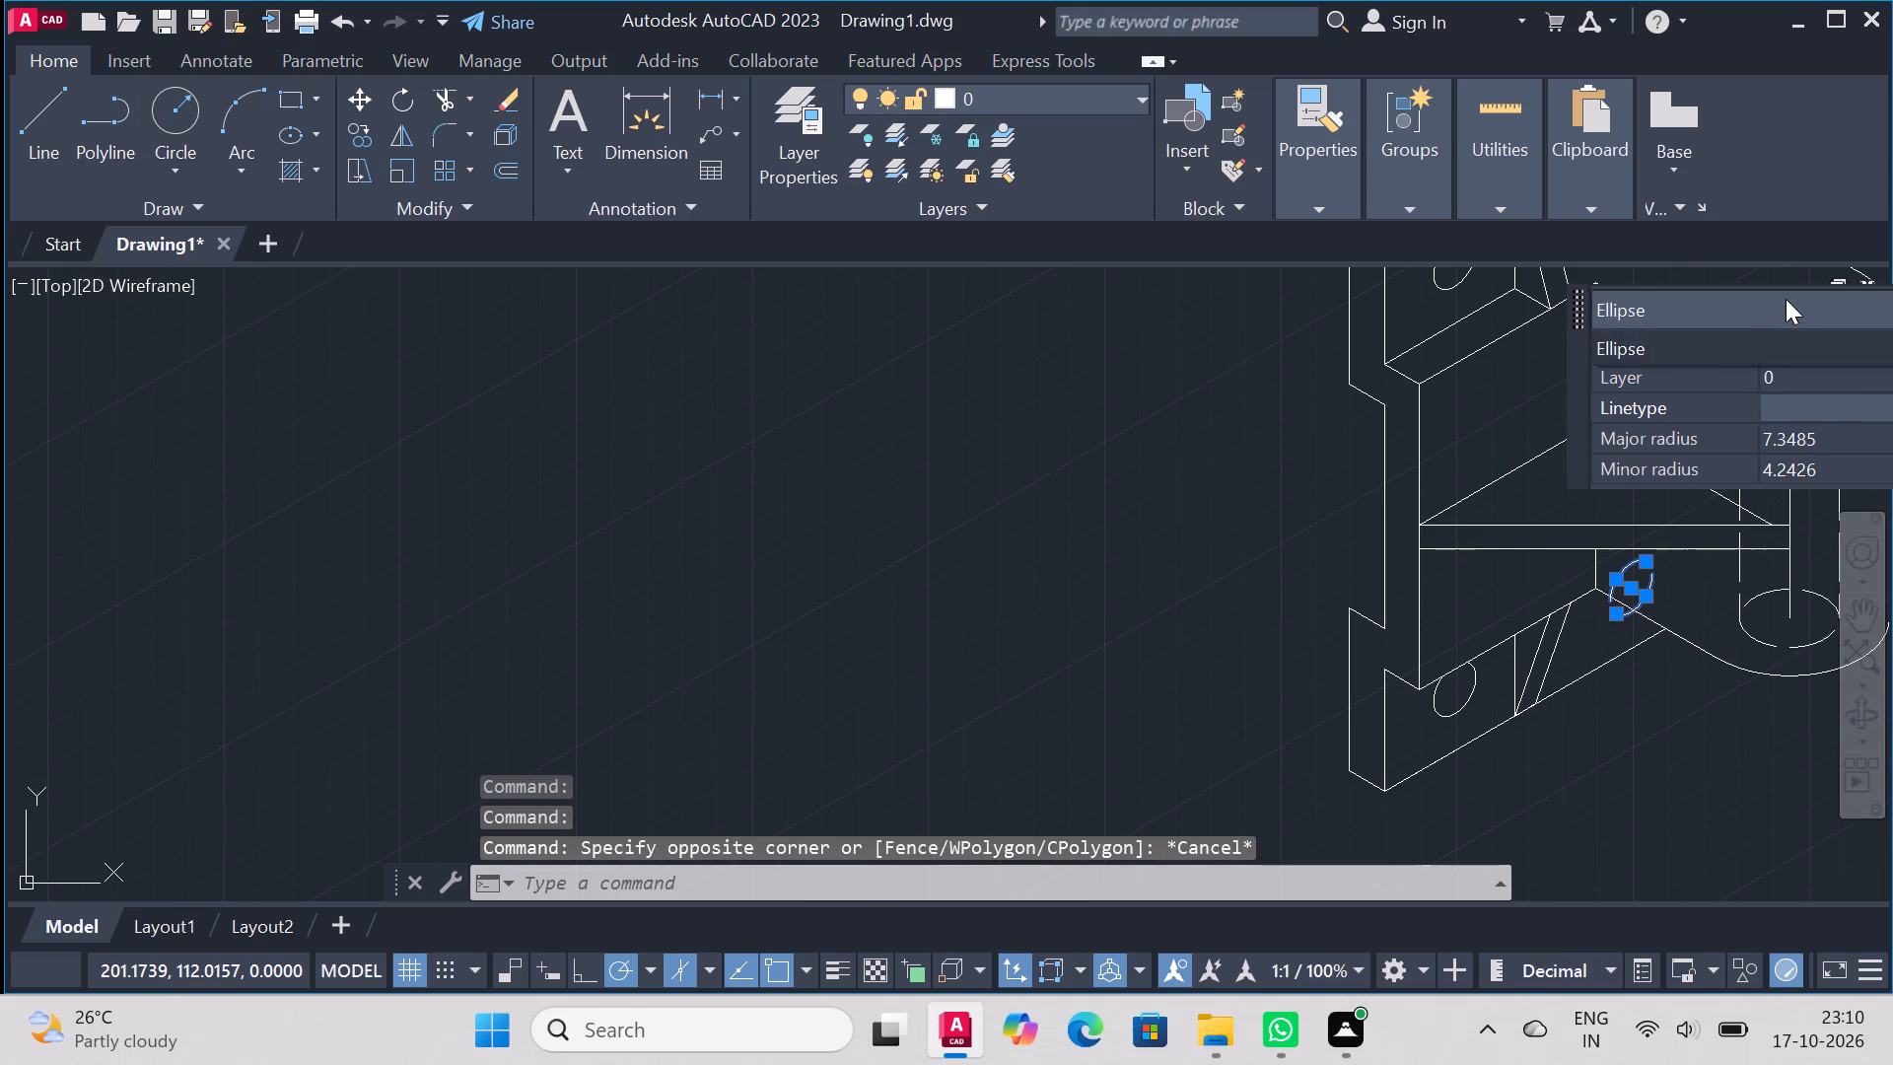
pyautogui.click(1786, 299)
pyautogui.moveTo(1573, 363); pyautogui.dragTo(1365, 438)
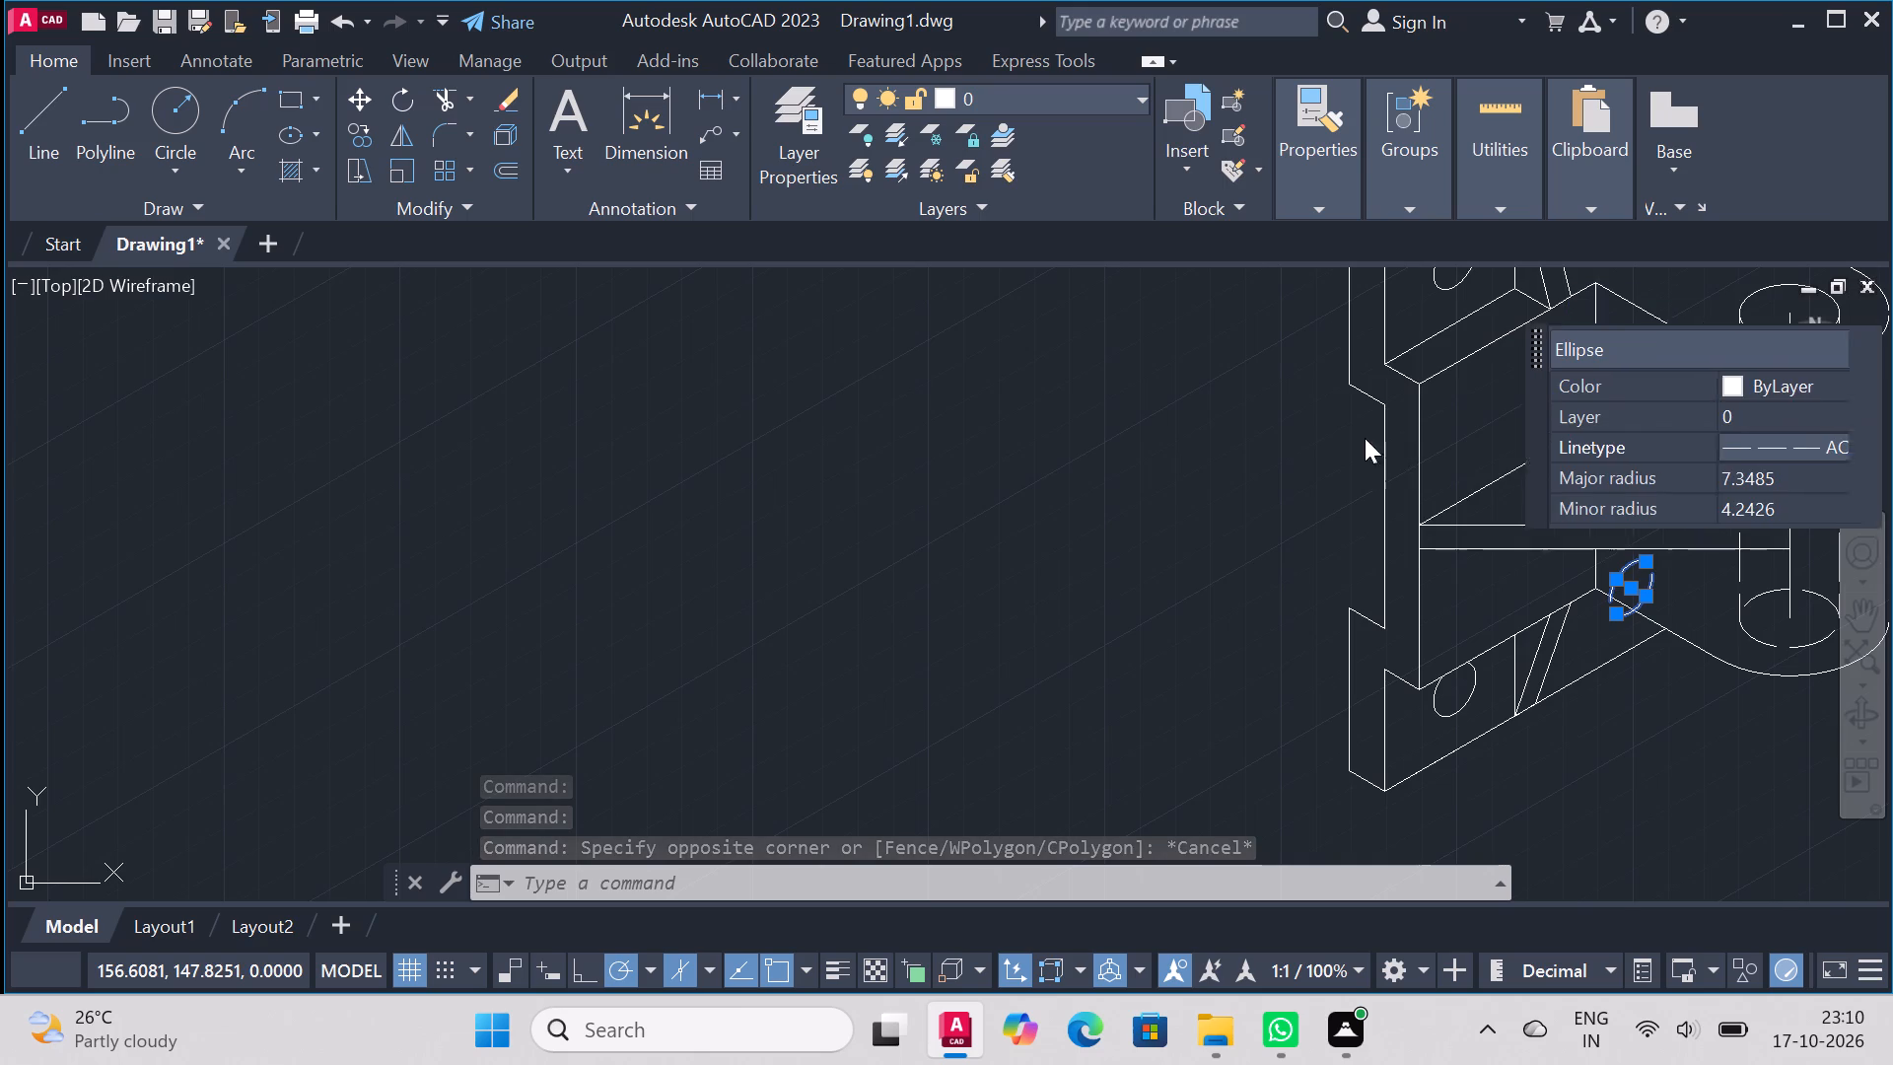
pyautogui.moveTo(1365, 438); pyautogui.dragTo(1172, 468)
pyautogui.click(1646, 404)
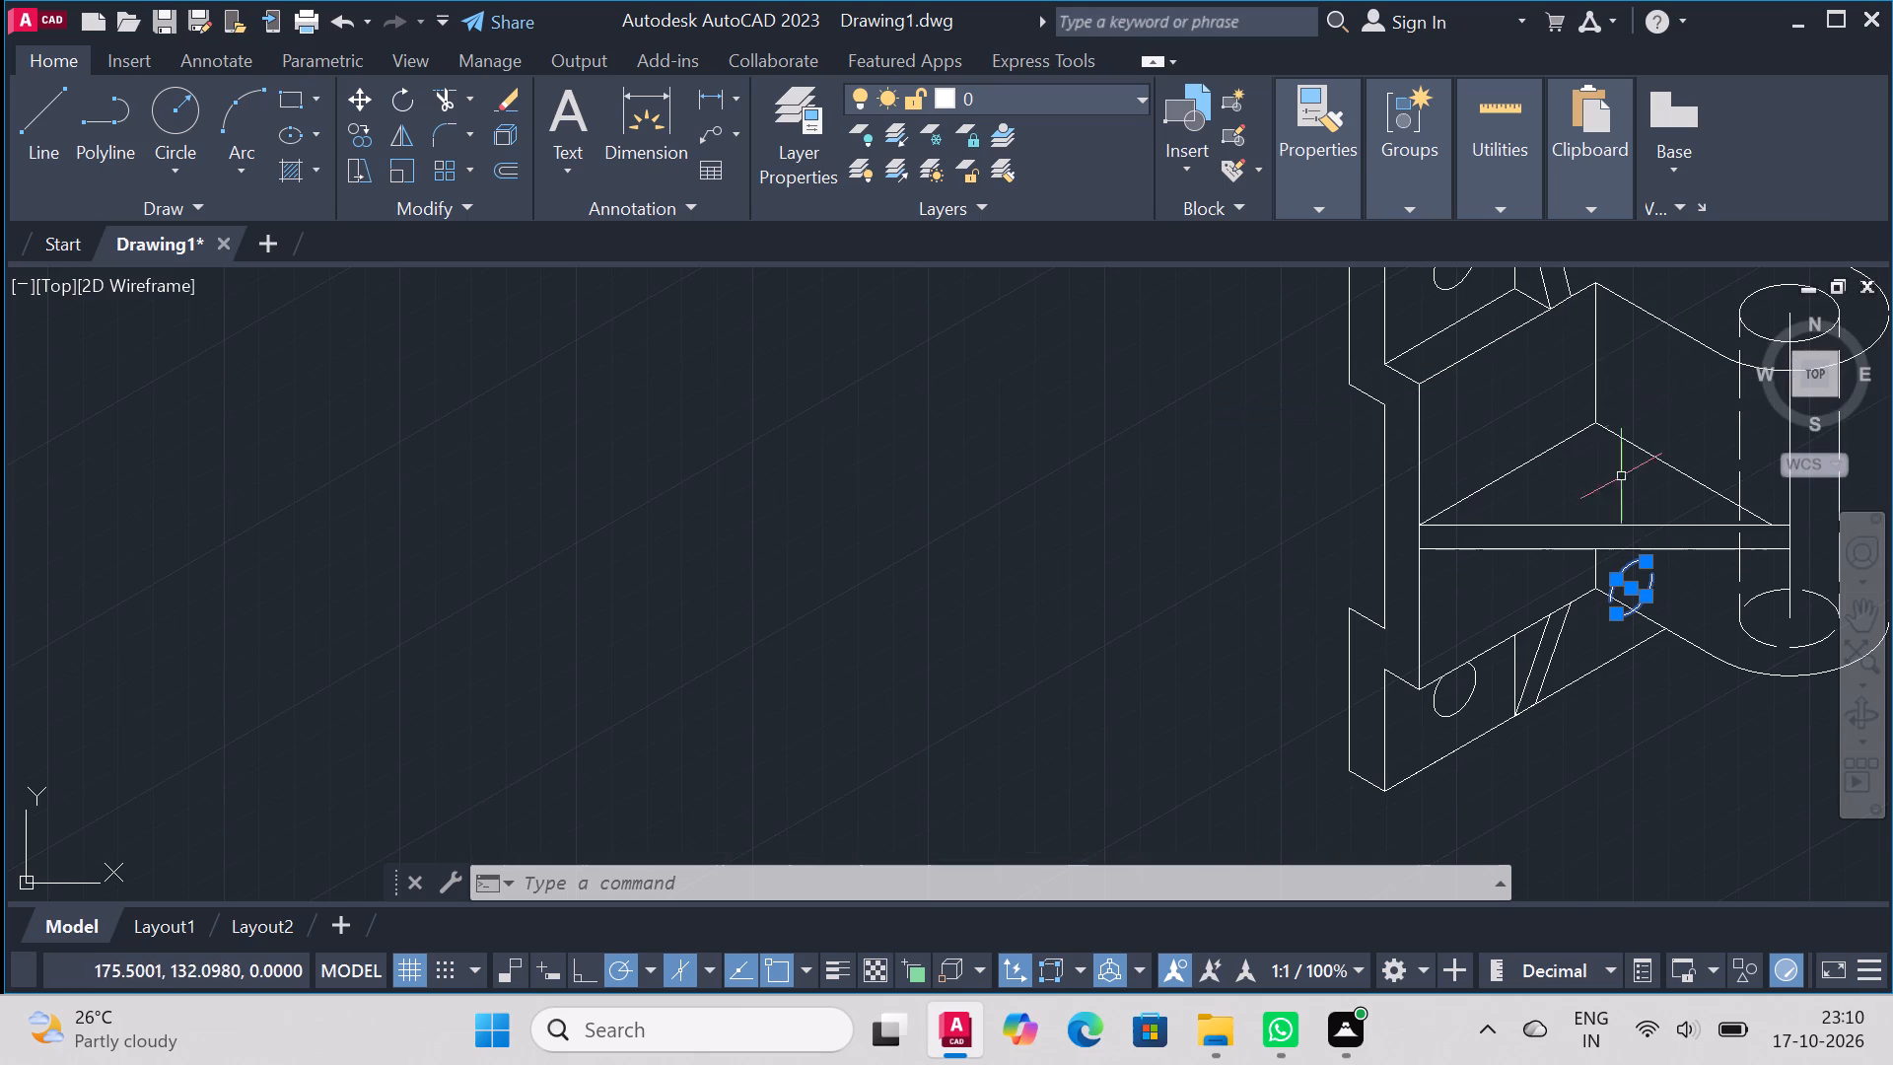
pyautogui.press('Escape')
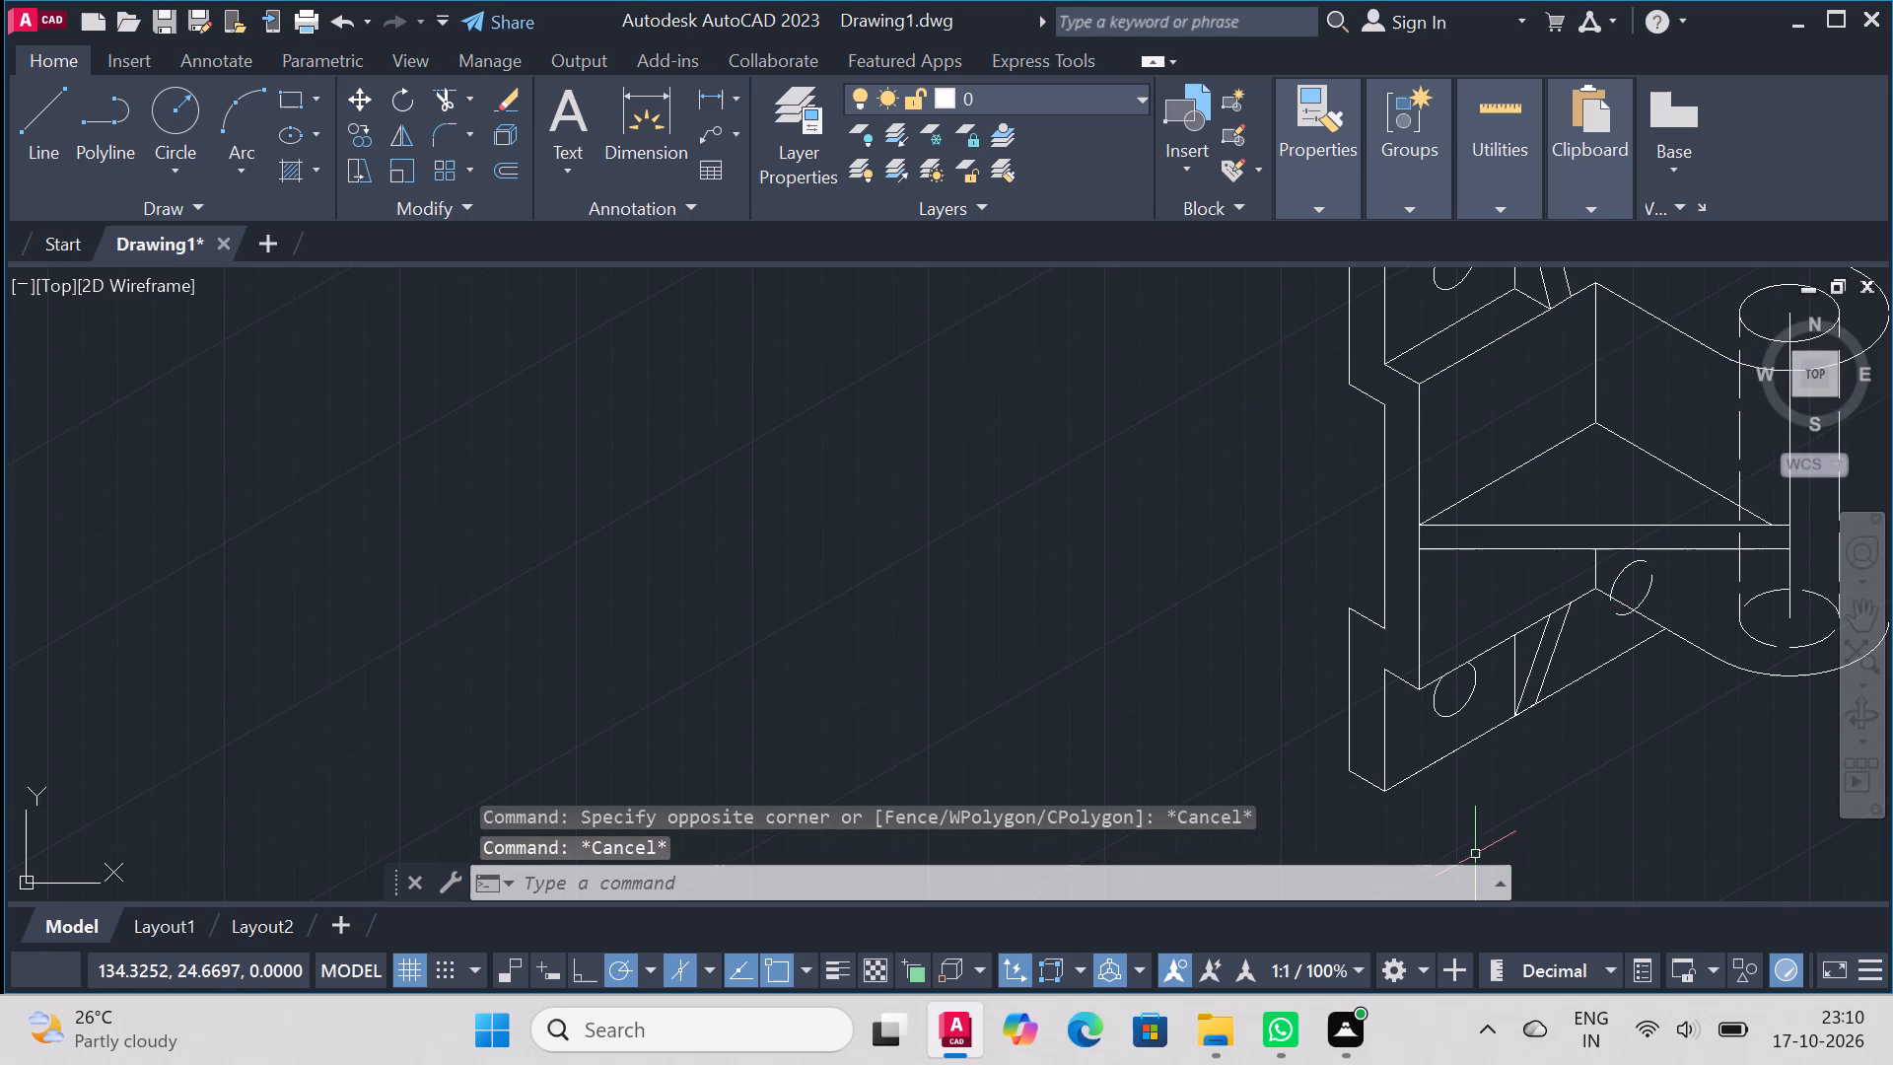
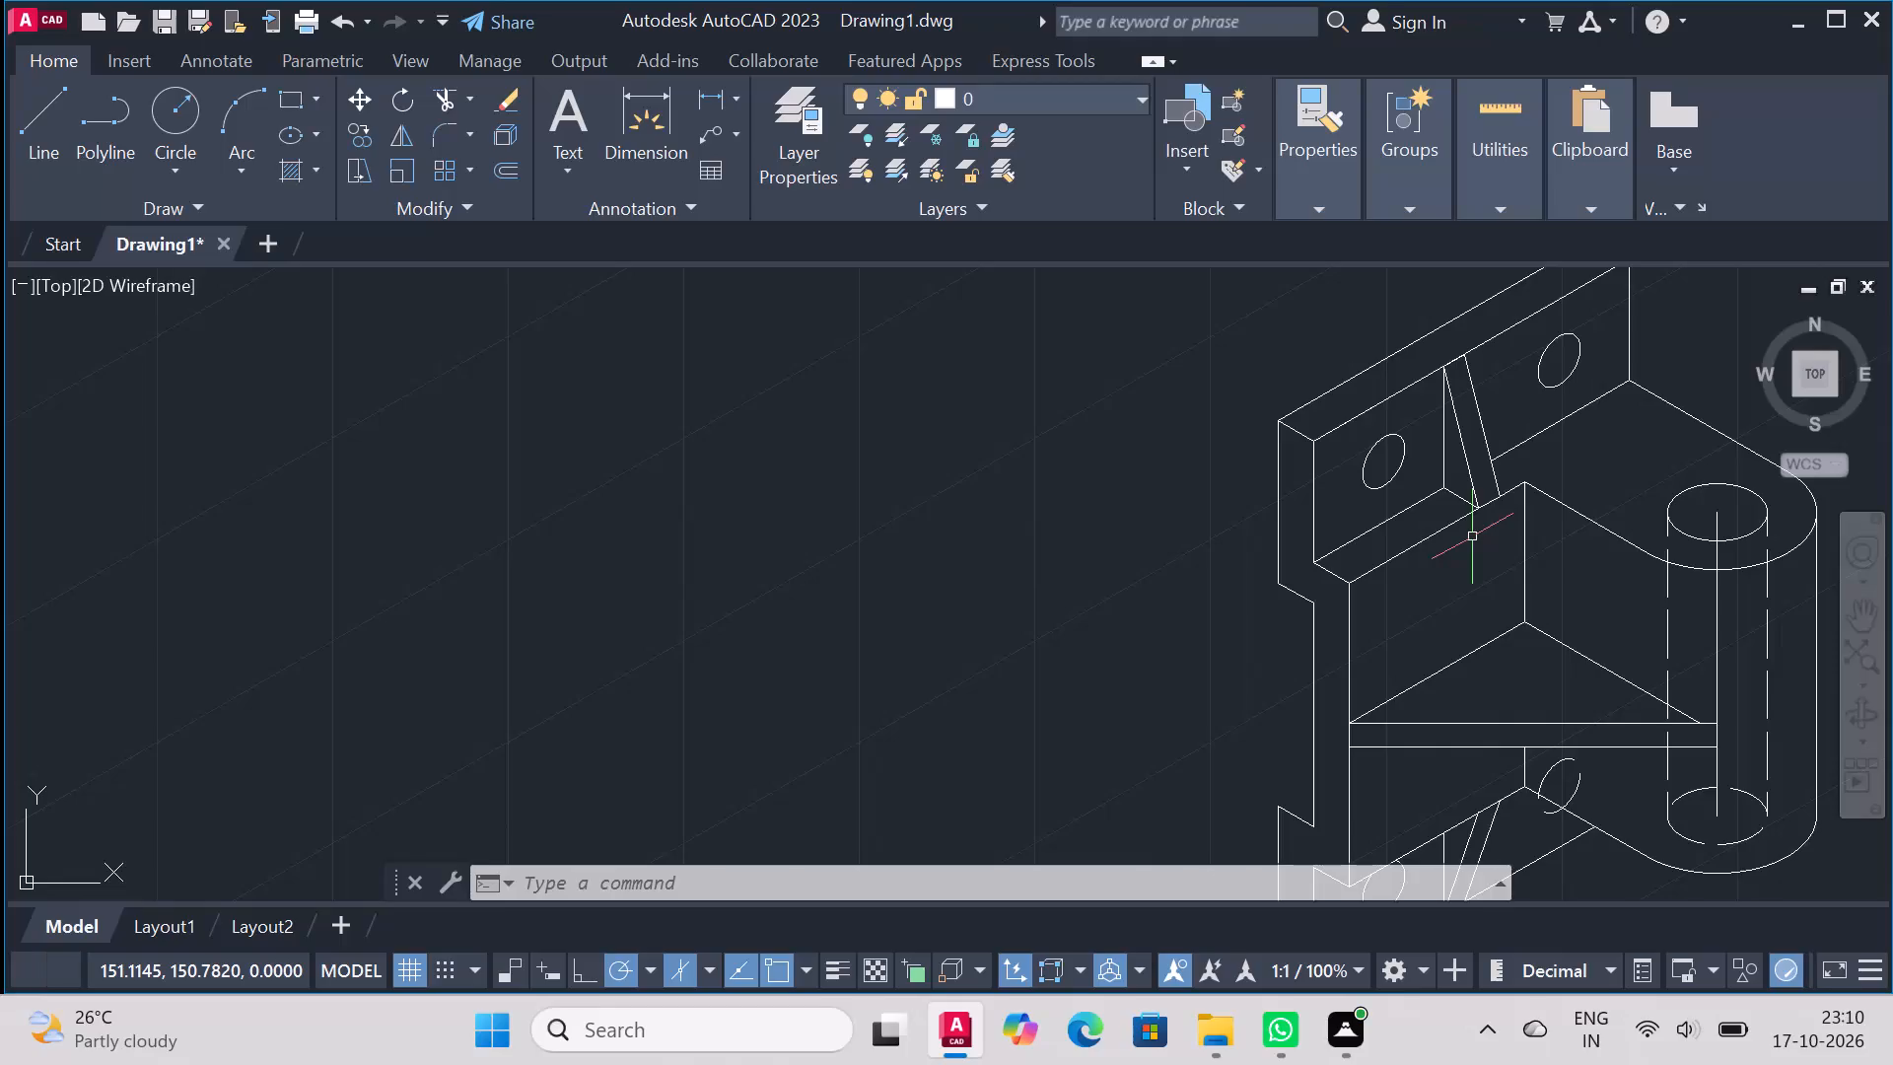
# Dimension the centre-to-centre distance of the two holes in the upper plate, placing the dimension above the plate.
pyautogui.click(675, 96)
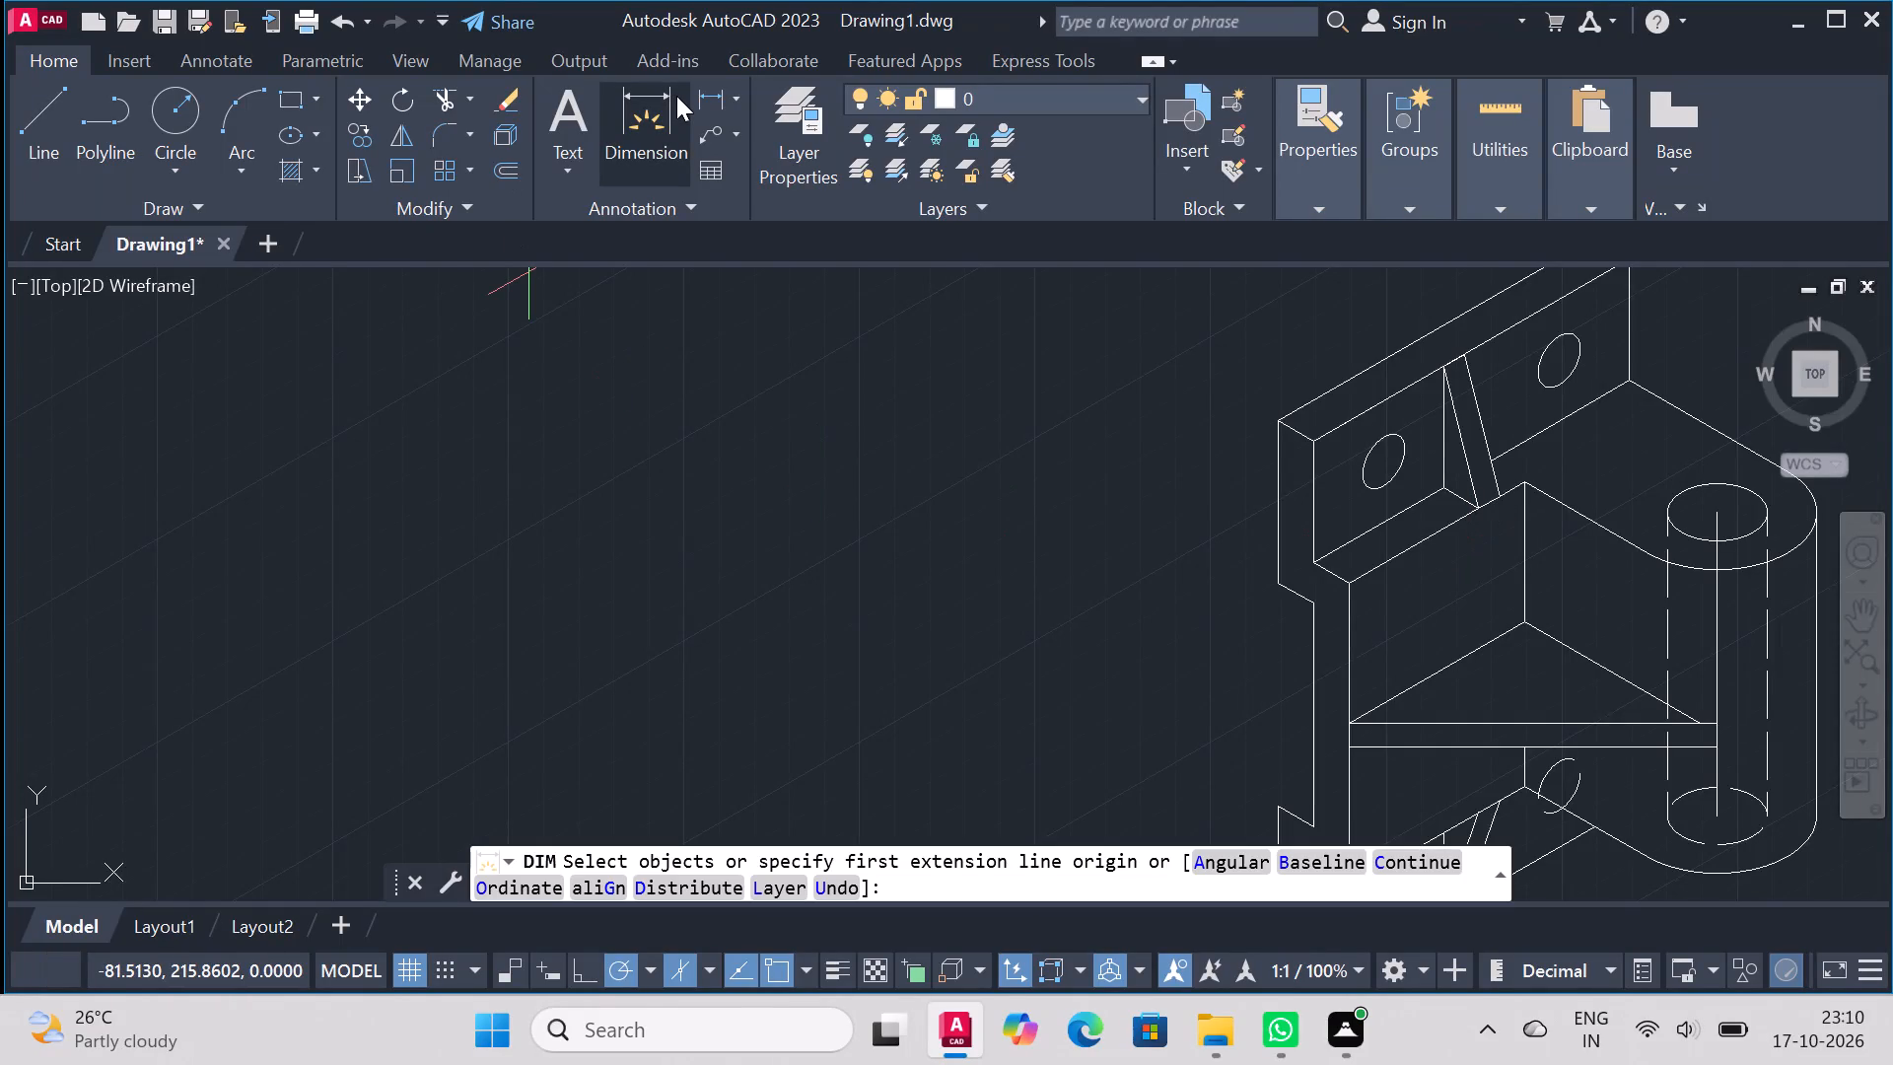
pyautogui.click(1380, 465)
pyautogui.click(1555, 361)
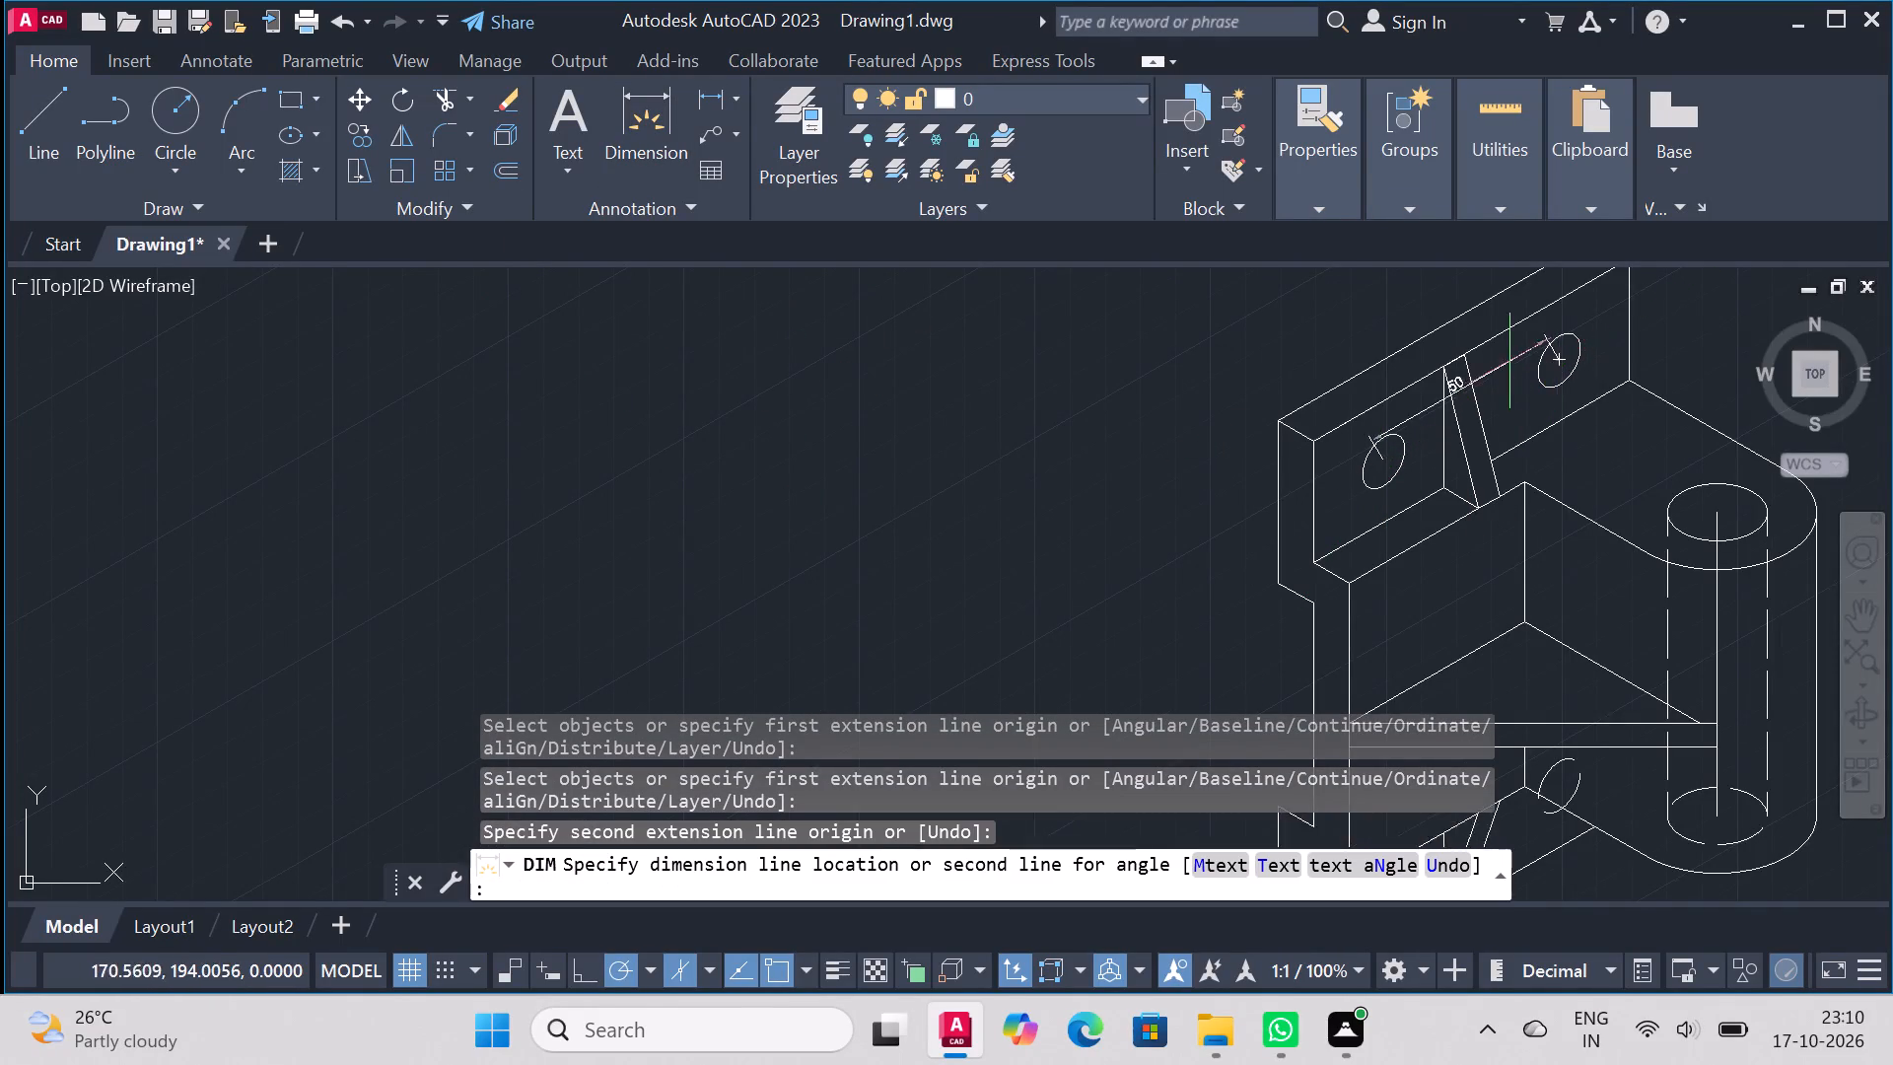
pyautogui.scroll(-2, 1442, 361)
pyautogui.click(1437, 310)
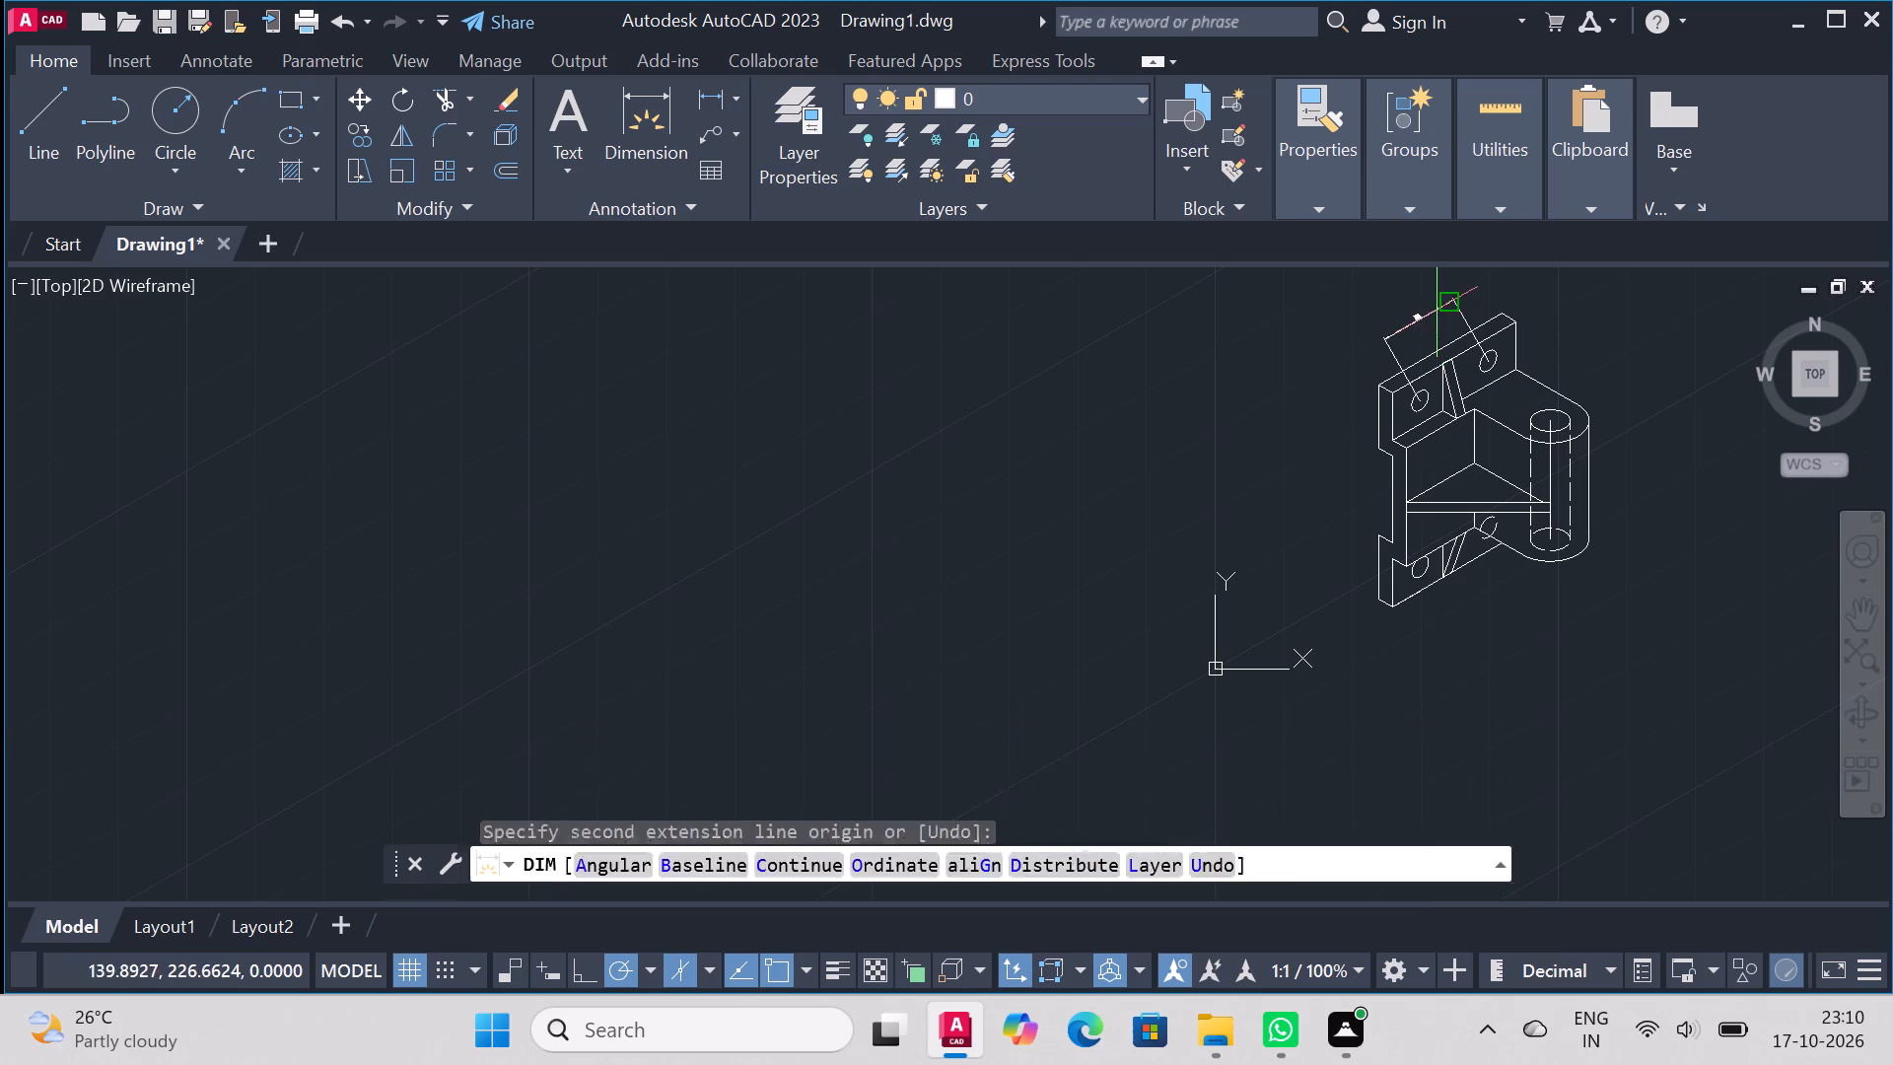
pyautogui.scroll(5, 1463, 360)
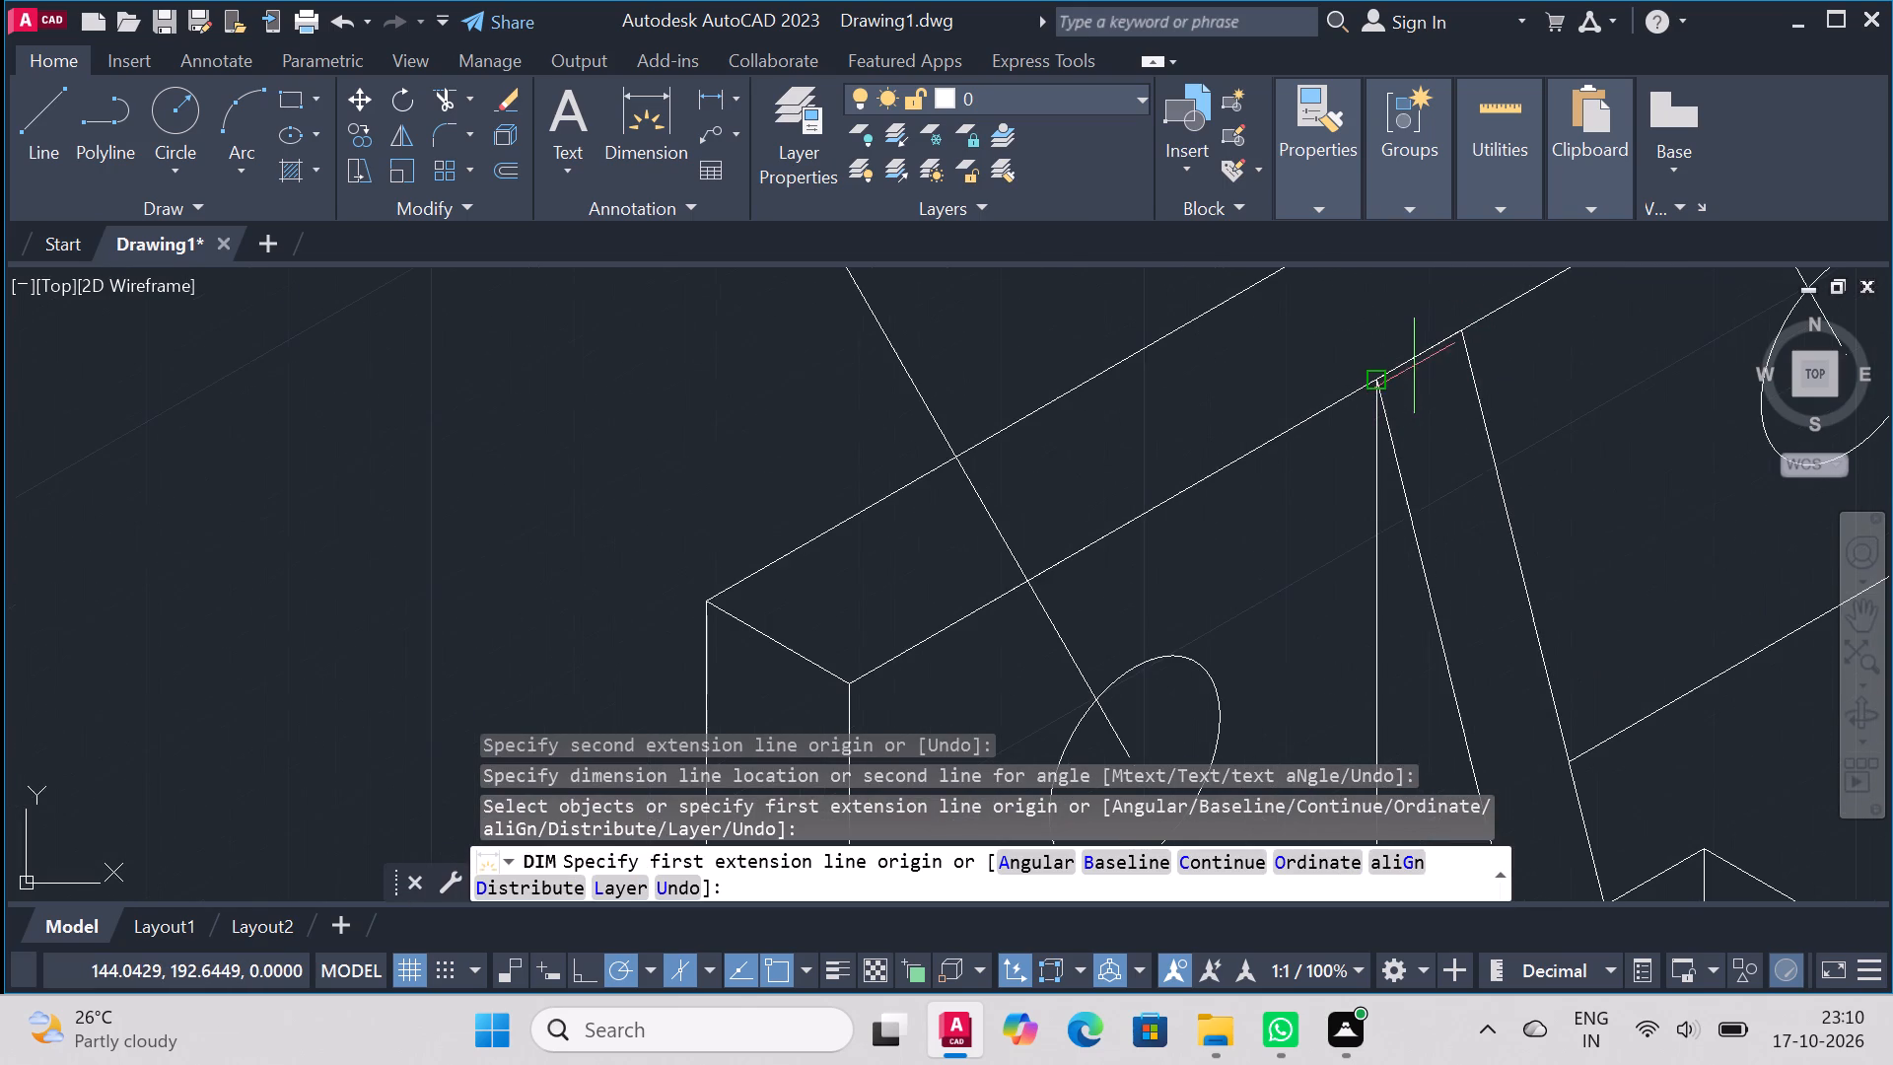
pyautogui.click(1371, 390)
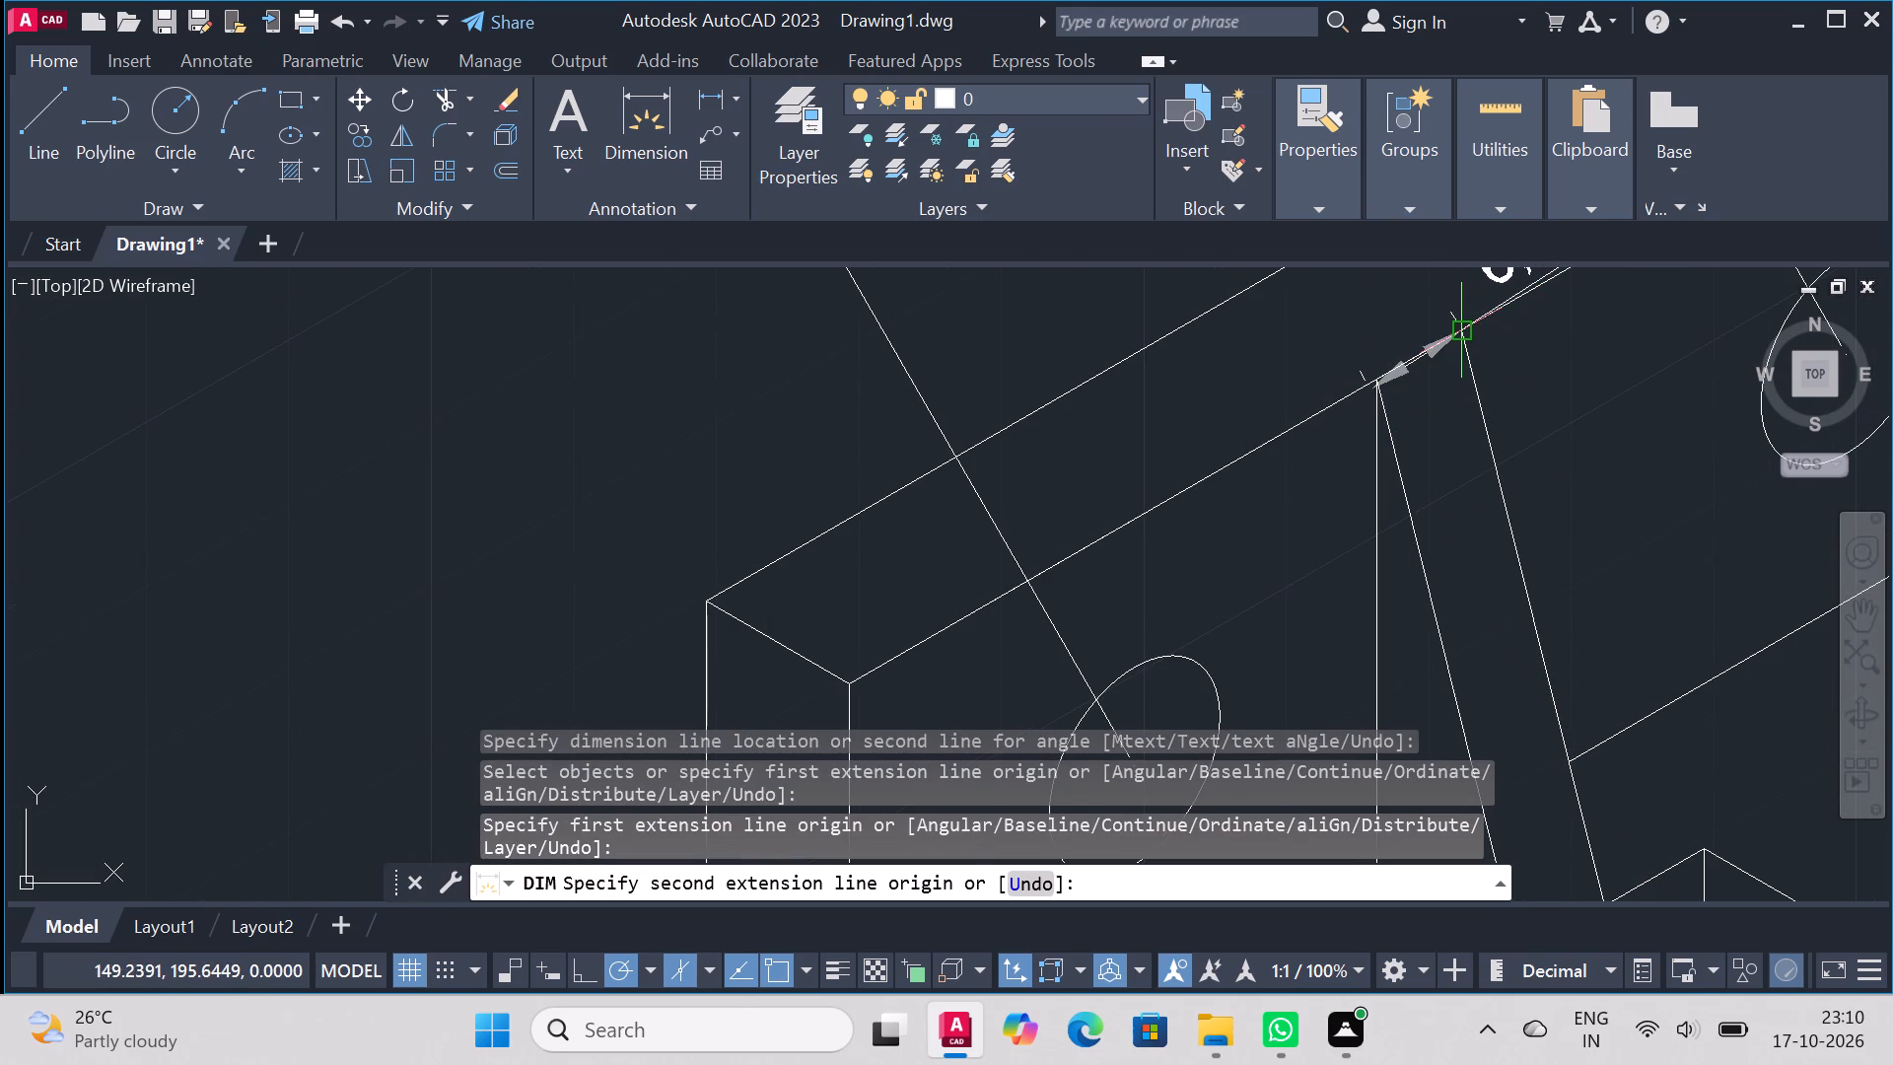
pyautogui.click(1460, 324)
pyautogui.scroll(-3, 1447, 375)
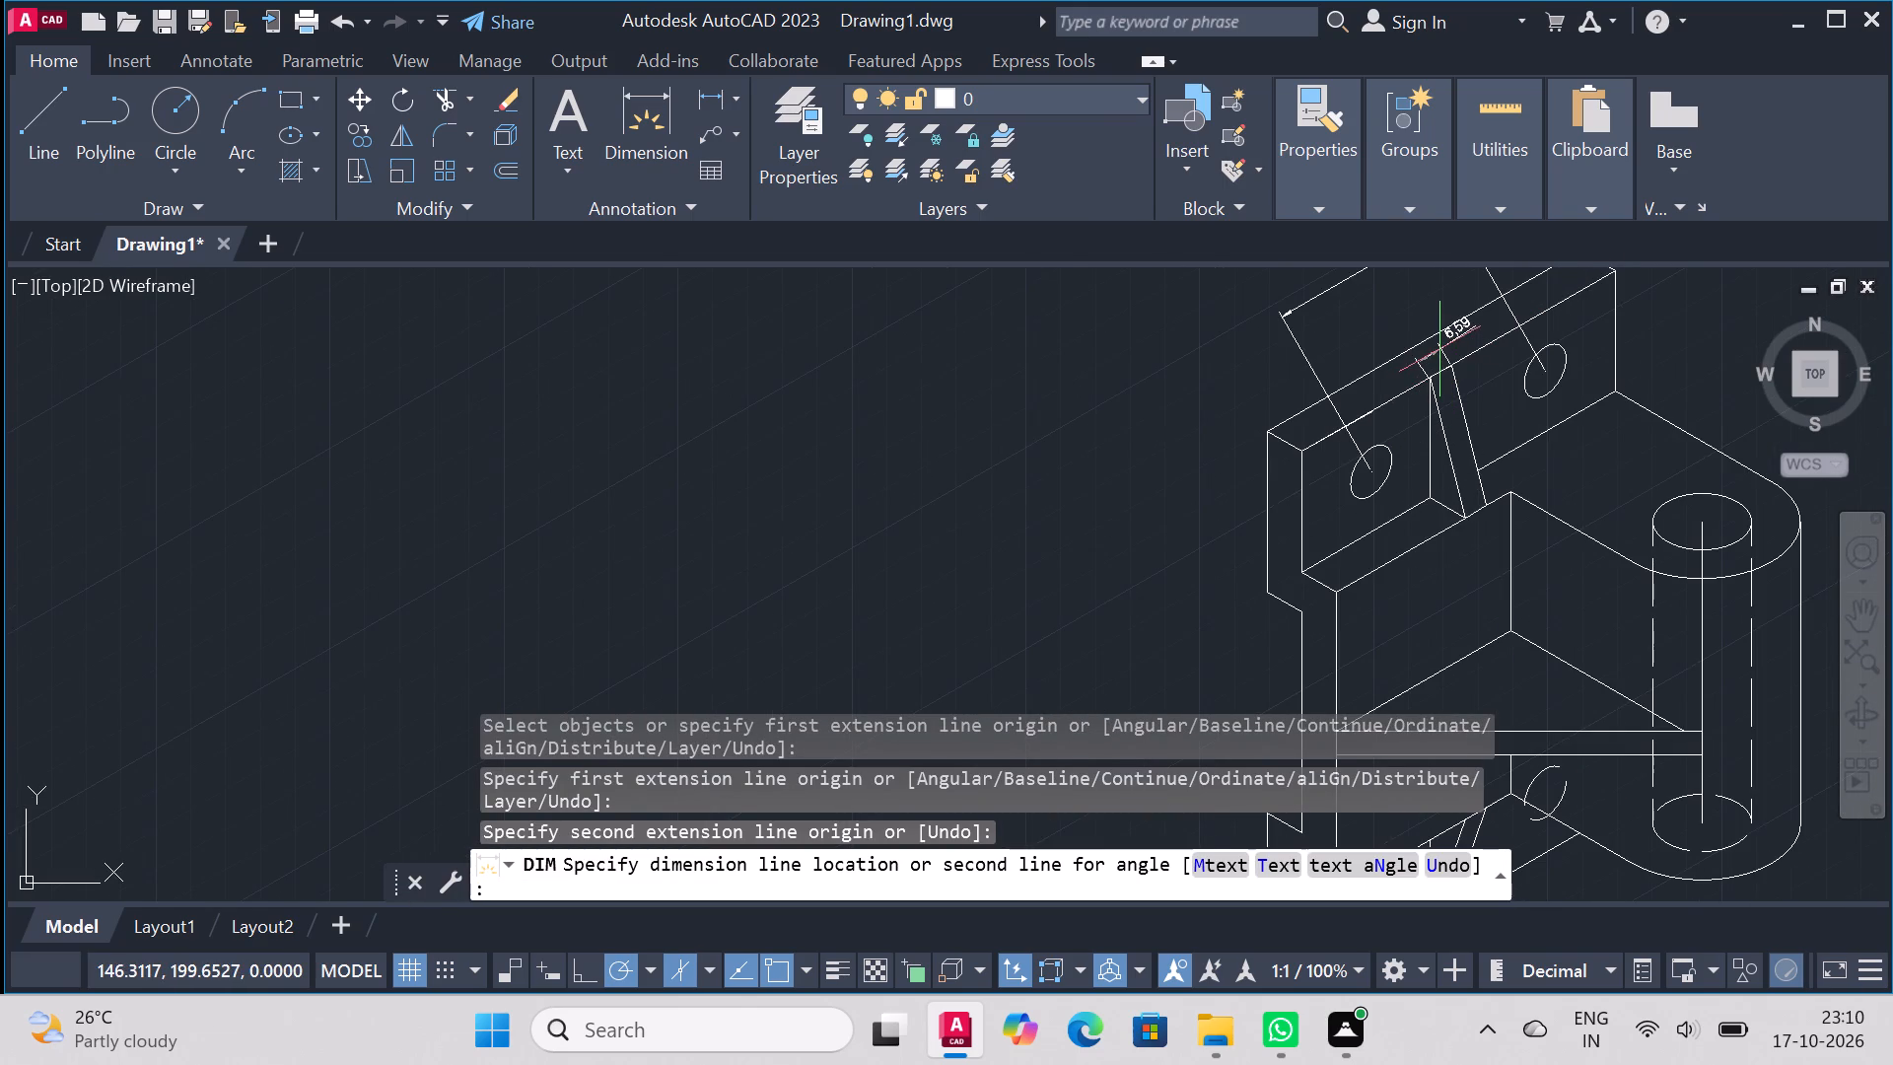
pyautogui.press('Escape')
# Dimension the upper rib's thickness along the plate's top front edge, placing the dimension just above the plate.
pyautogui.scroll(2, 1440, 351)
pyautogui.click(635, 135)
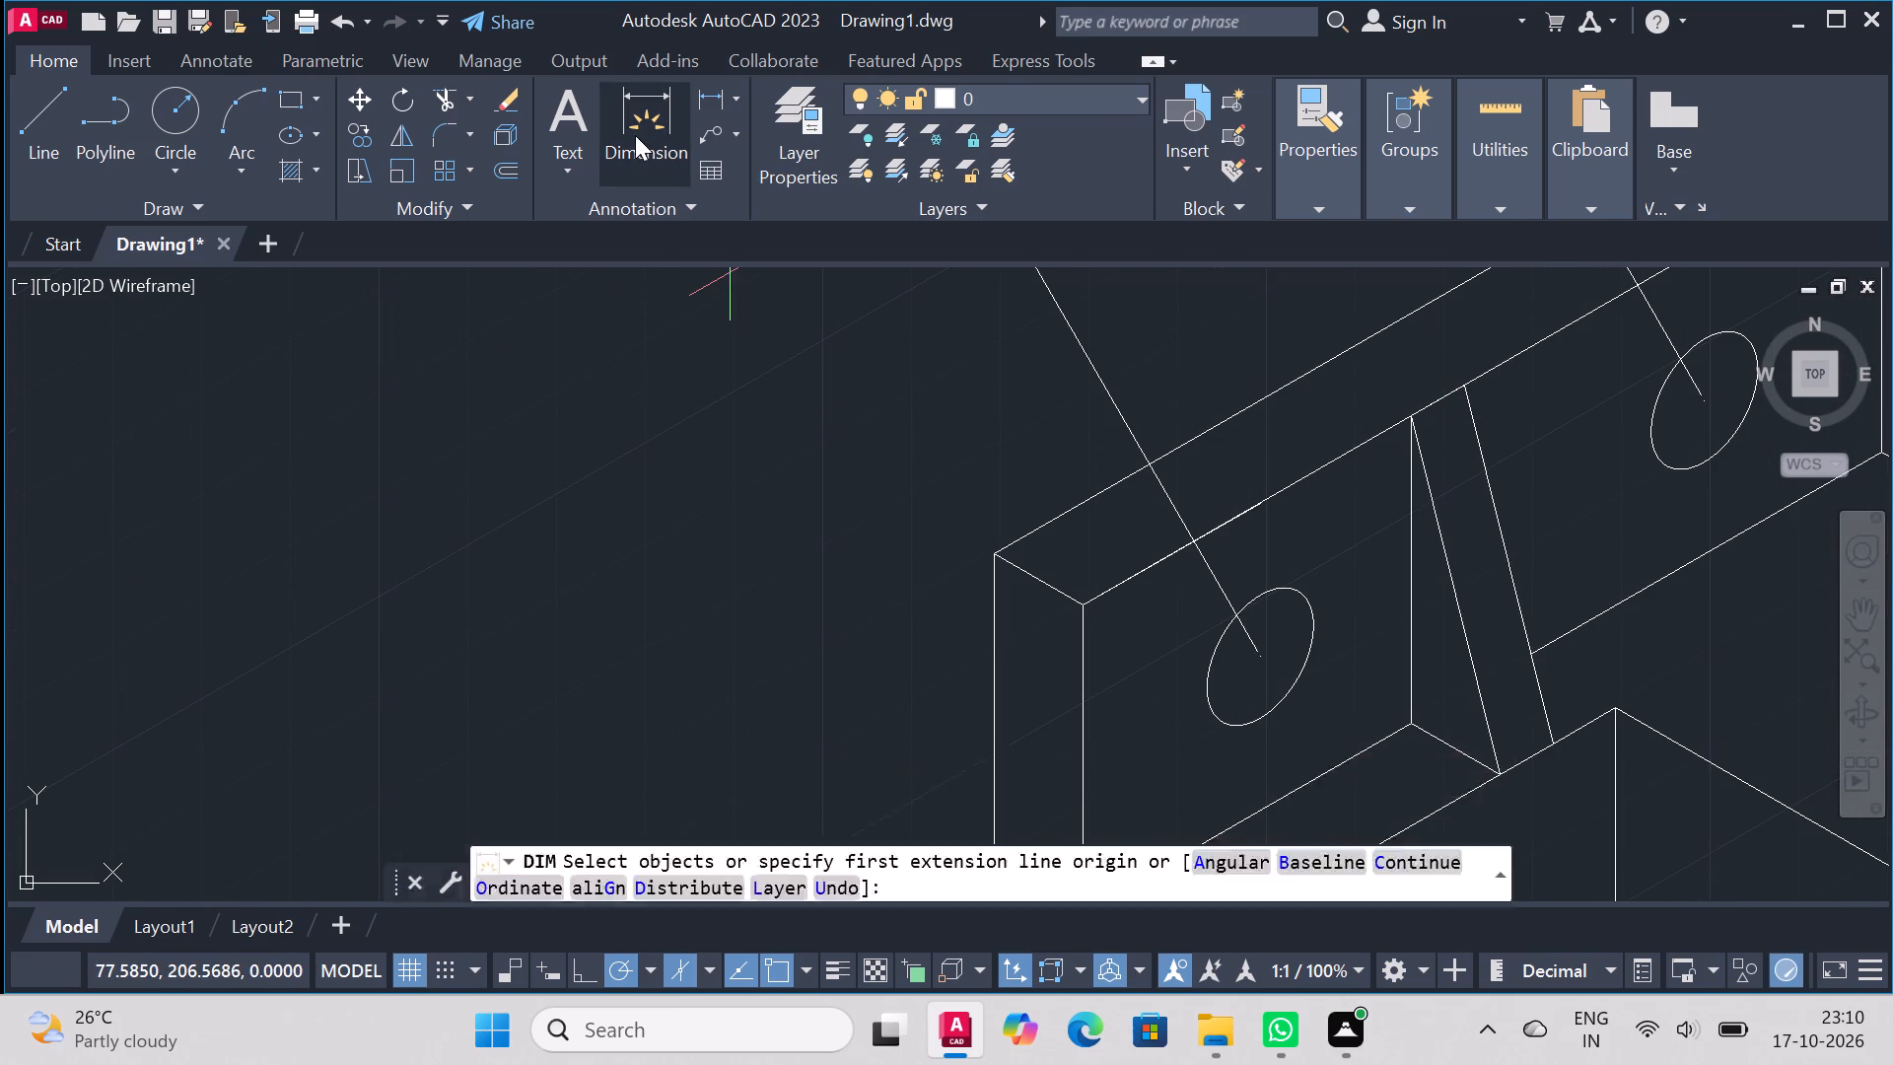
pyautogui.click(1438, 393)
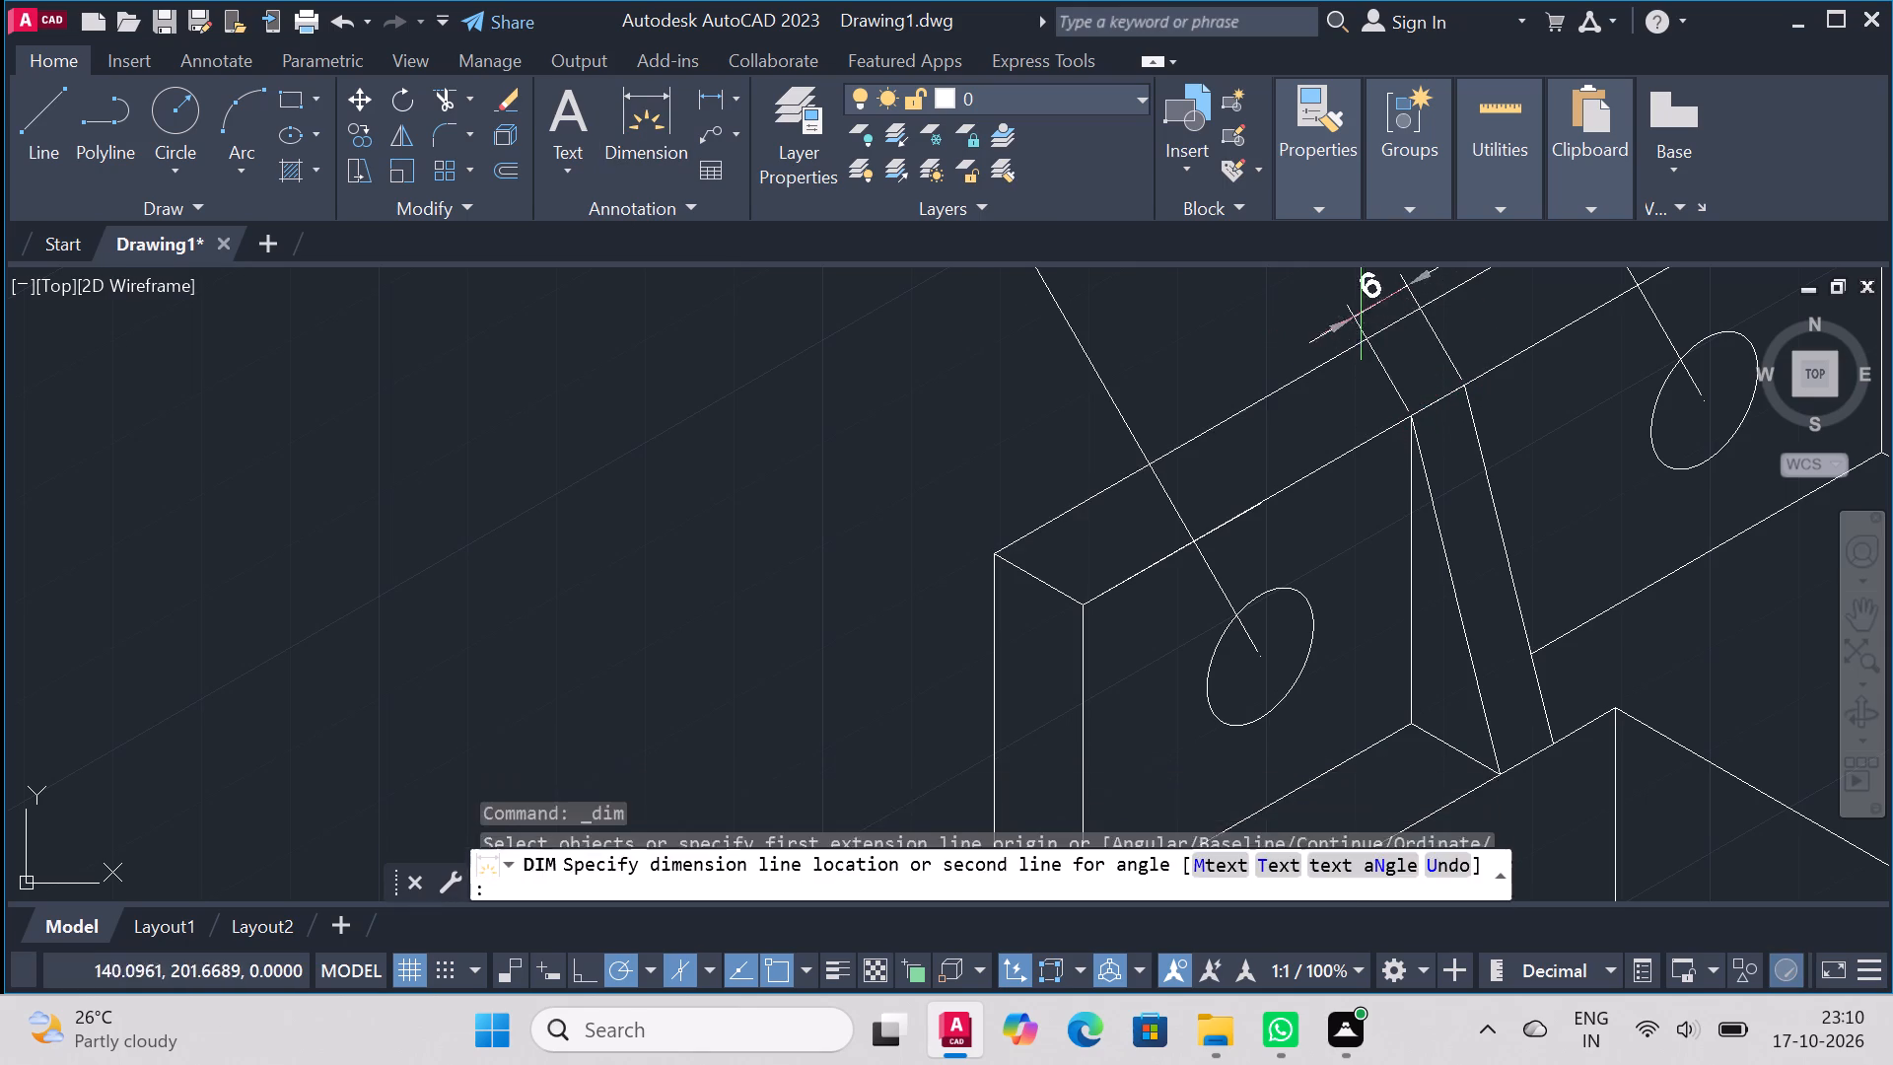
pyautogui.scroll(-2, 1399, 354)
pyautogui.scroll(1, 1395, 342)
pyautogui.click(1366, 325)
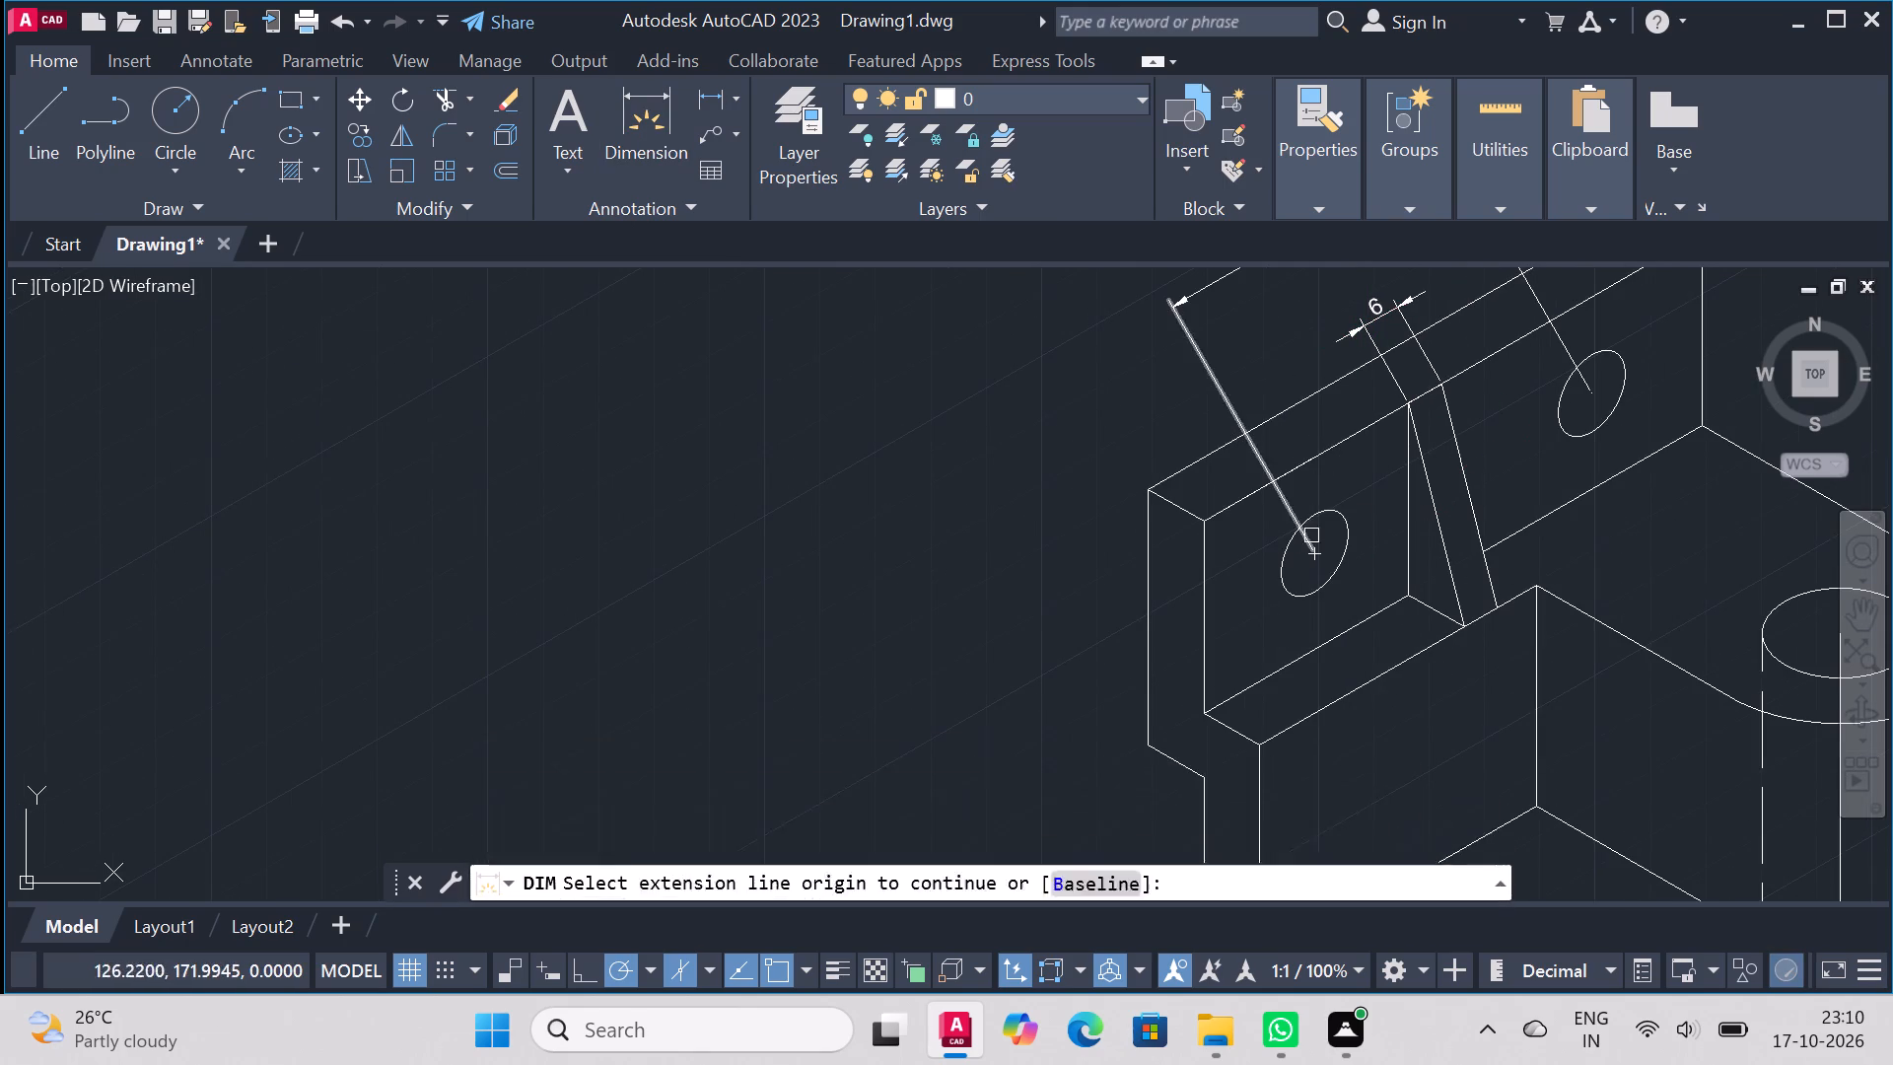
# Dimension the distance from the upper plate's near hole centre to its front vertical edge, placing it beyond the plate's top corner.
pyautogui.click(1311, 549)
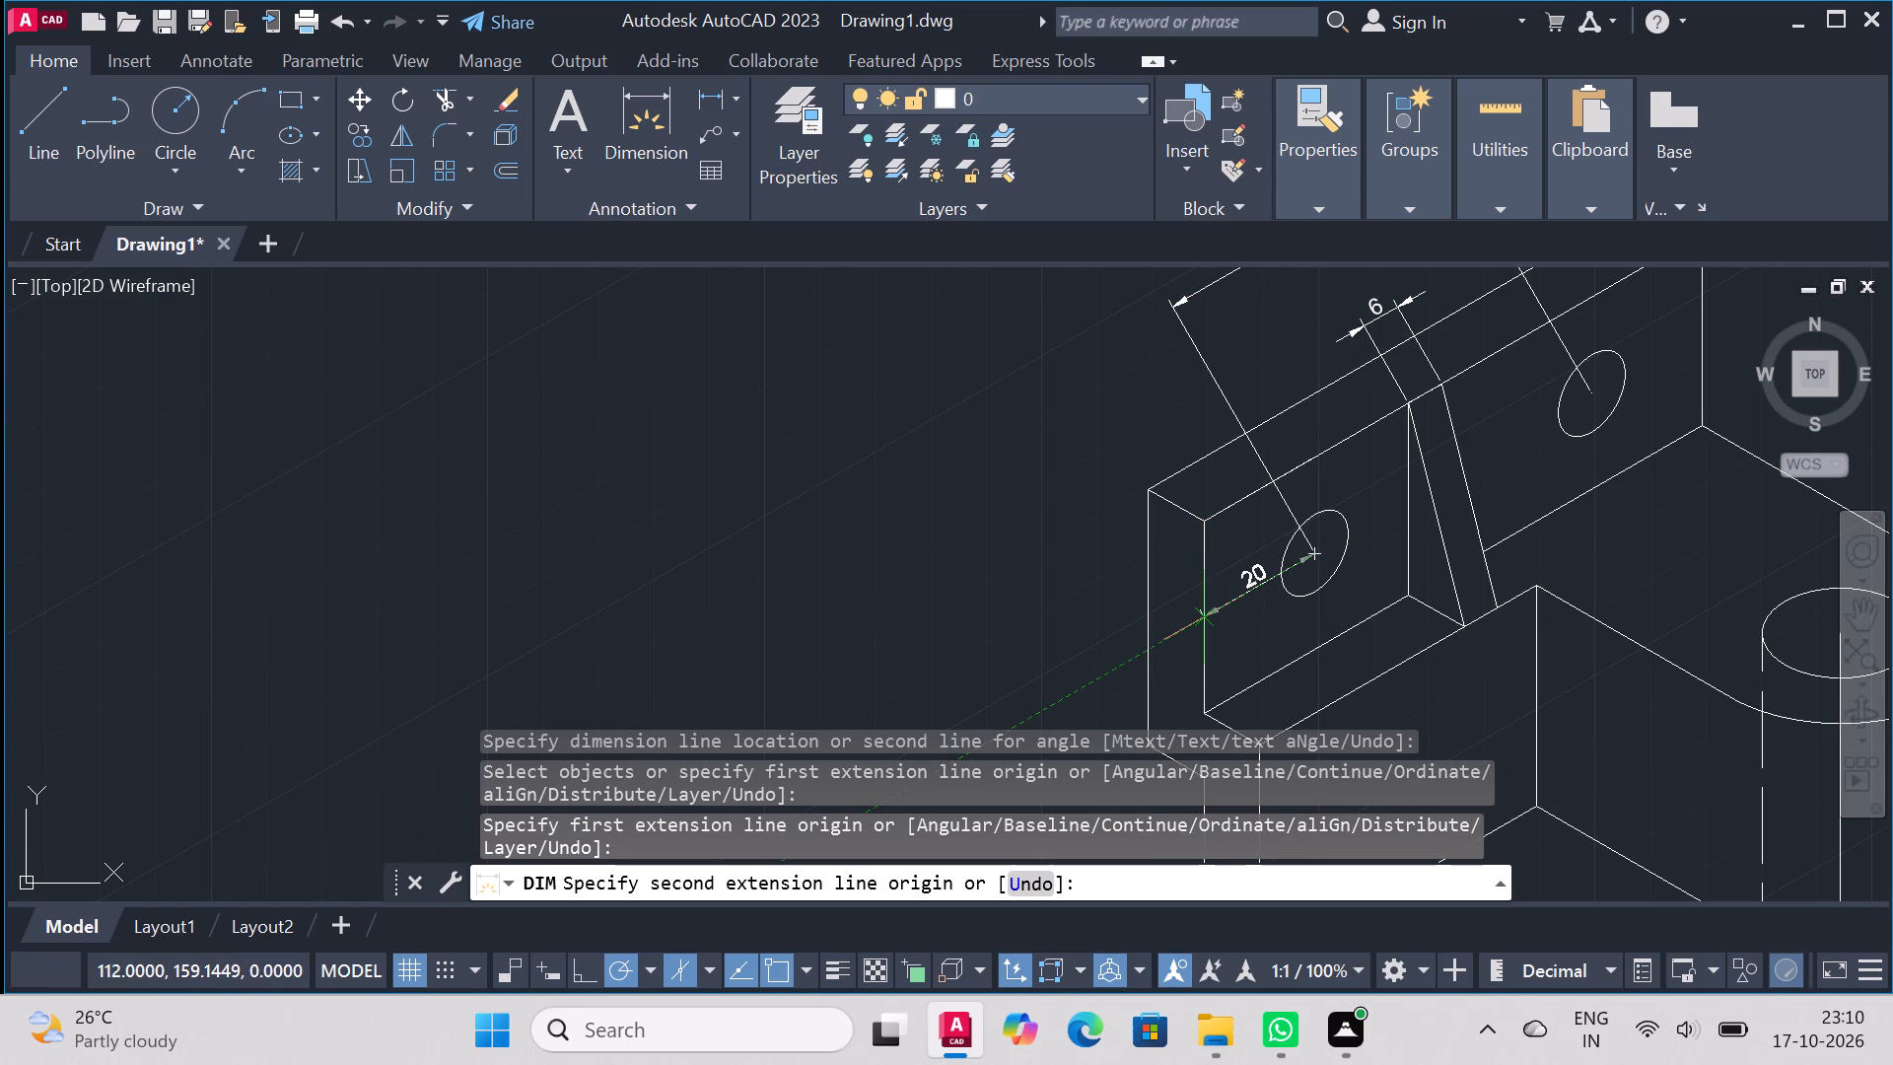
pyautogui.click(1204, 608)
pyautogui.click(1171, 370)
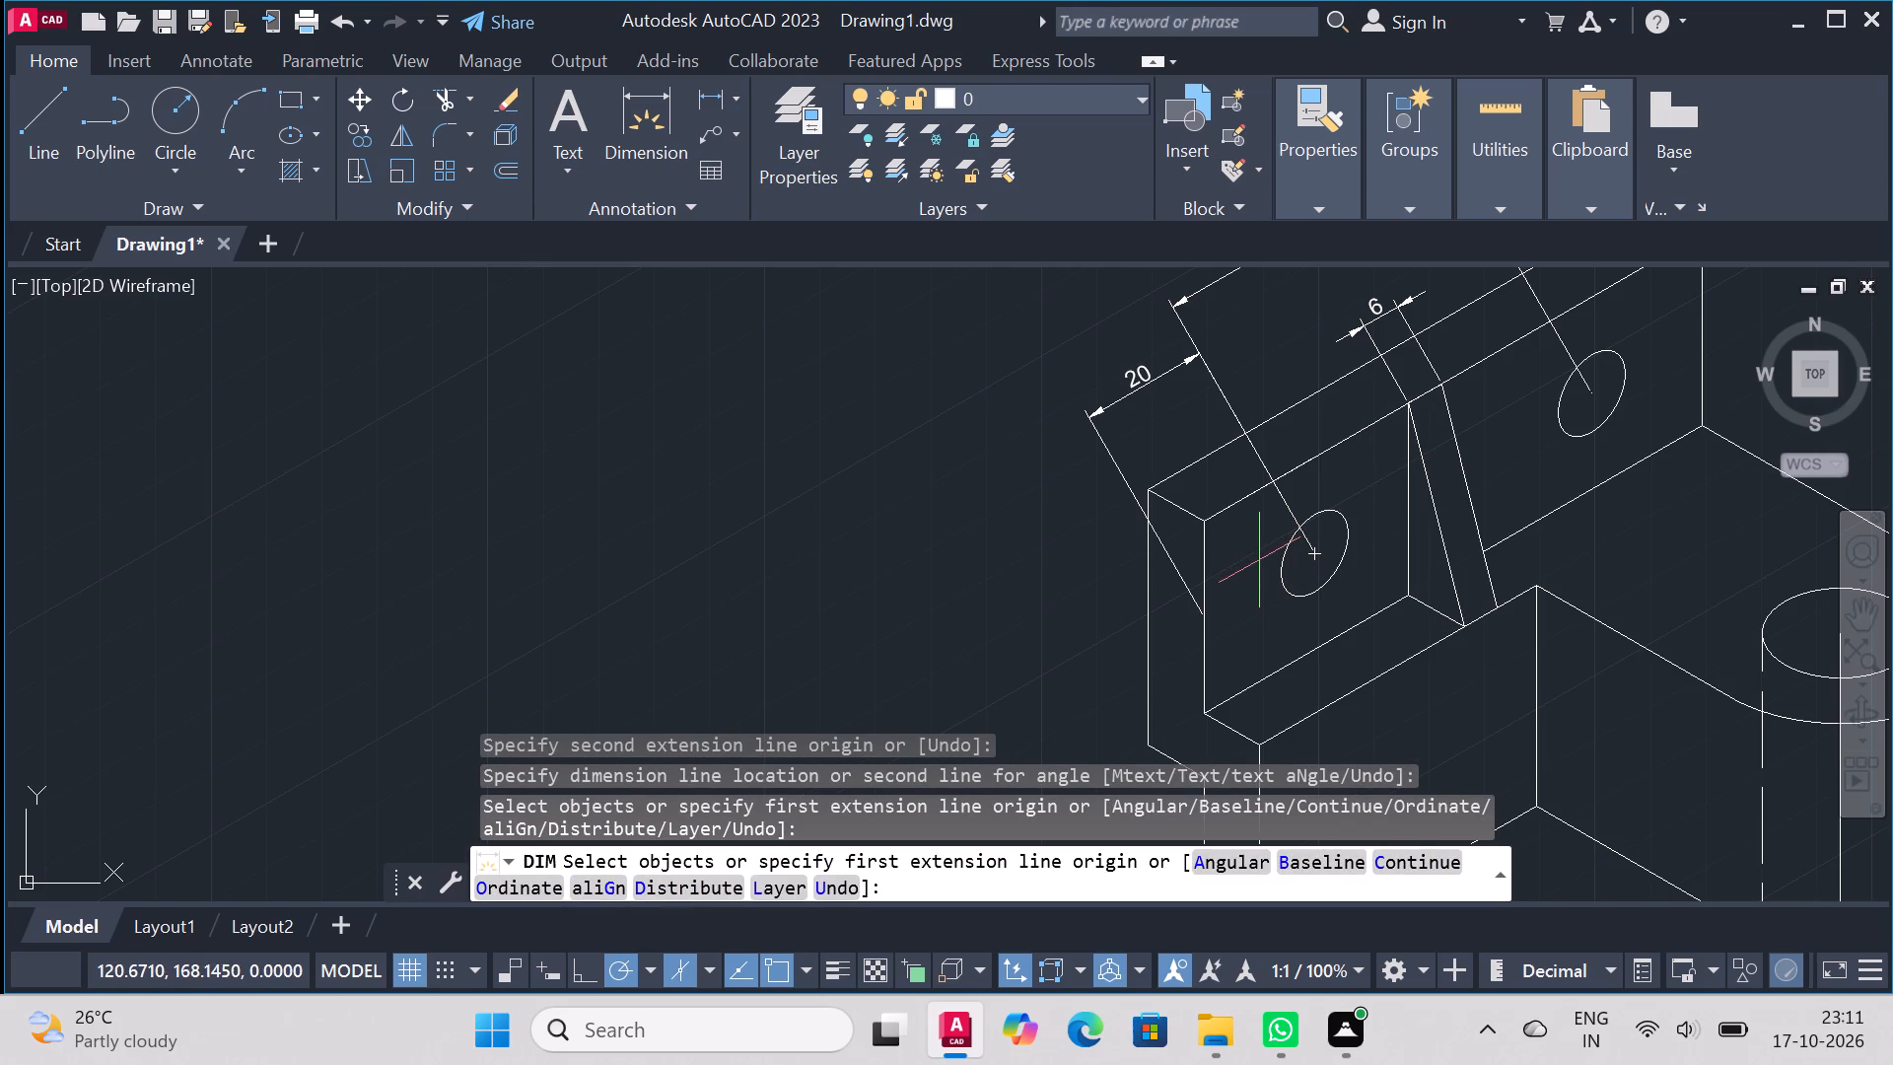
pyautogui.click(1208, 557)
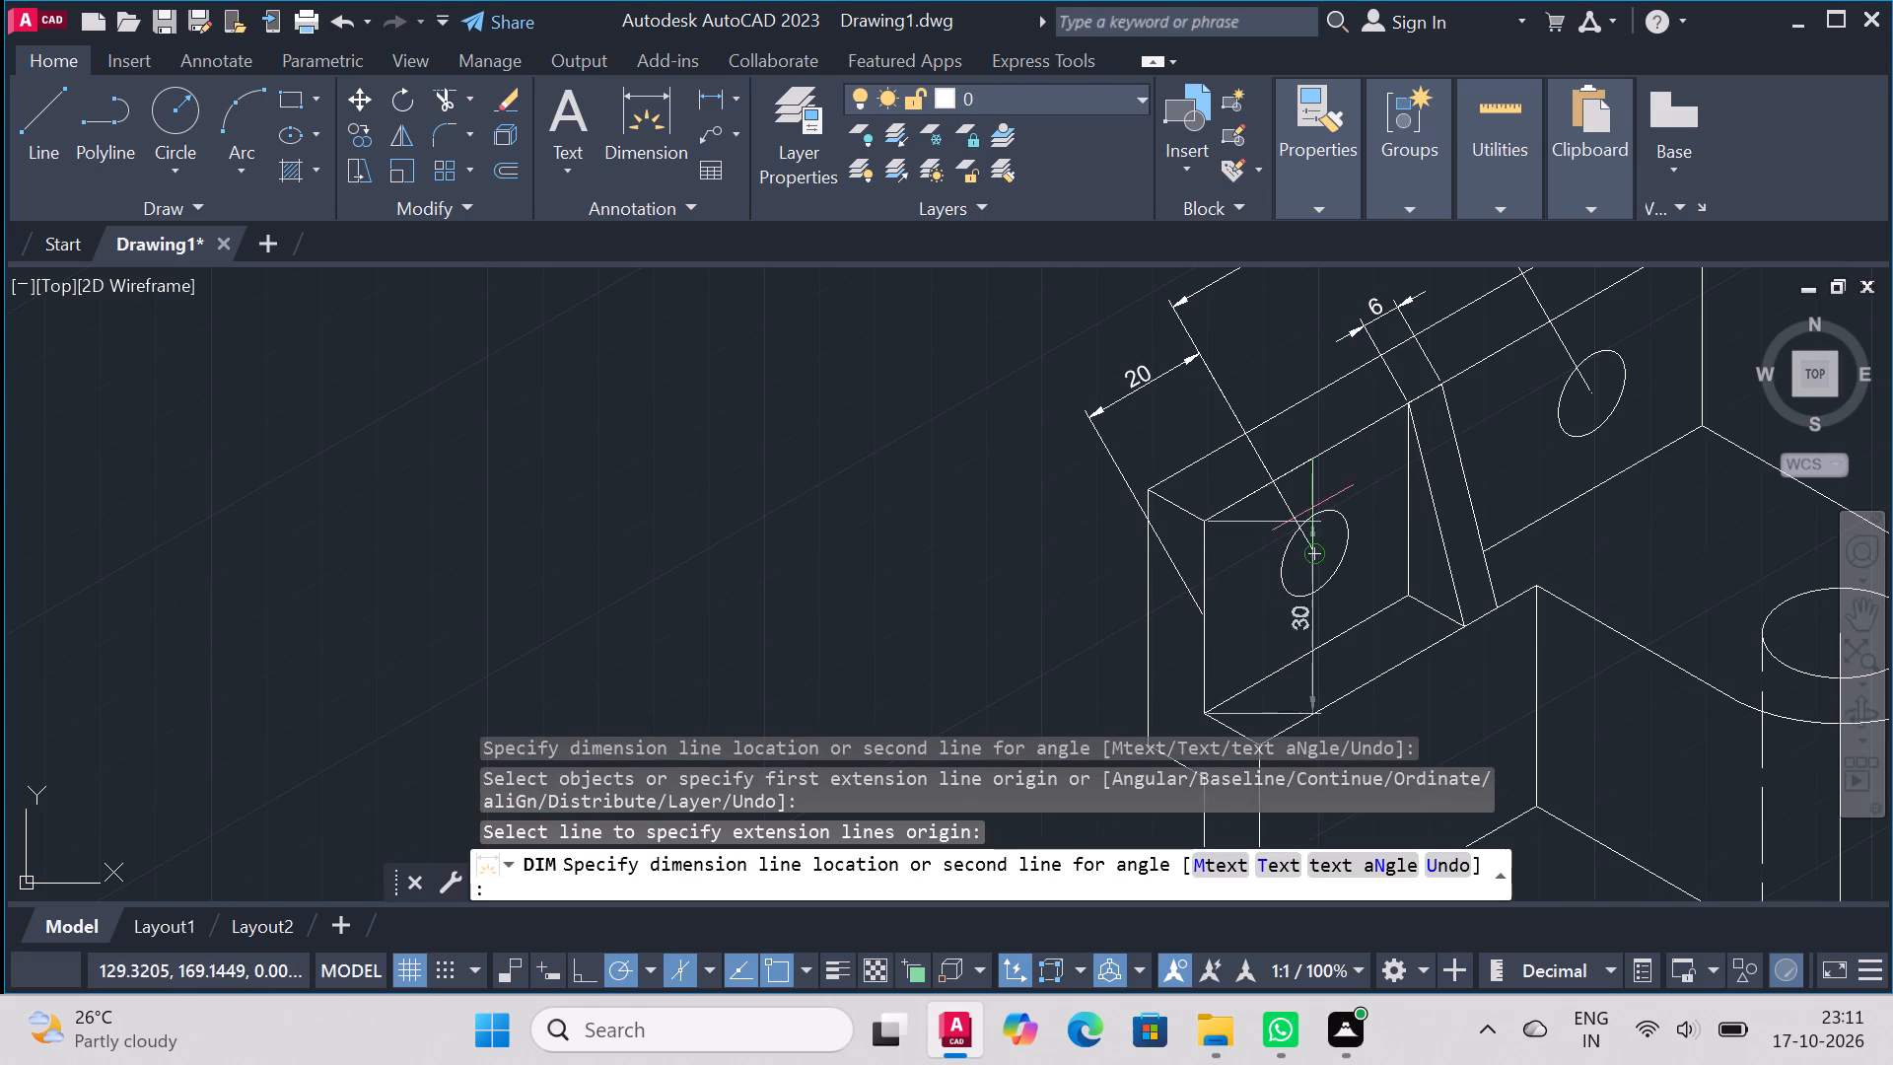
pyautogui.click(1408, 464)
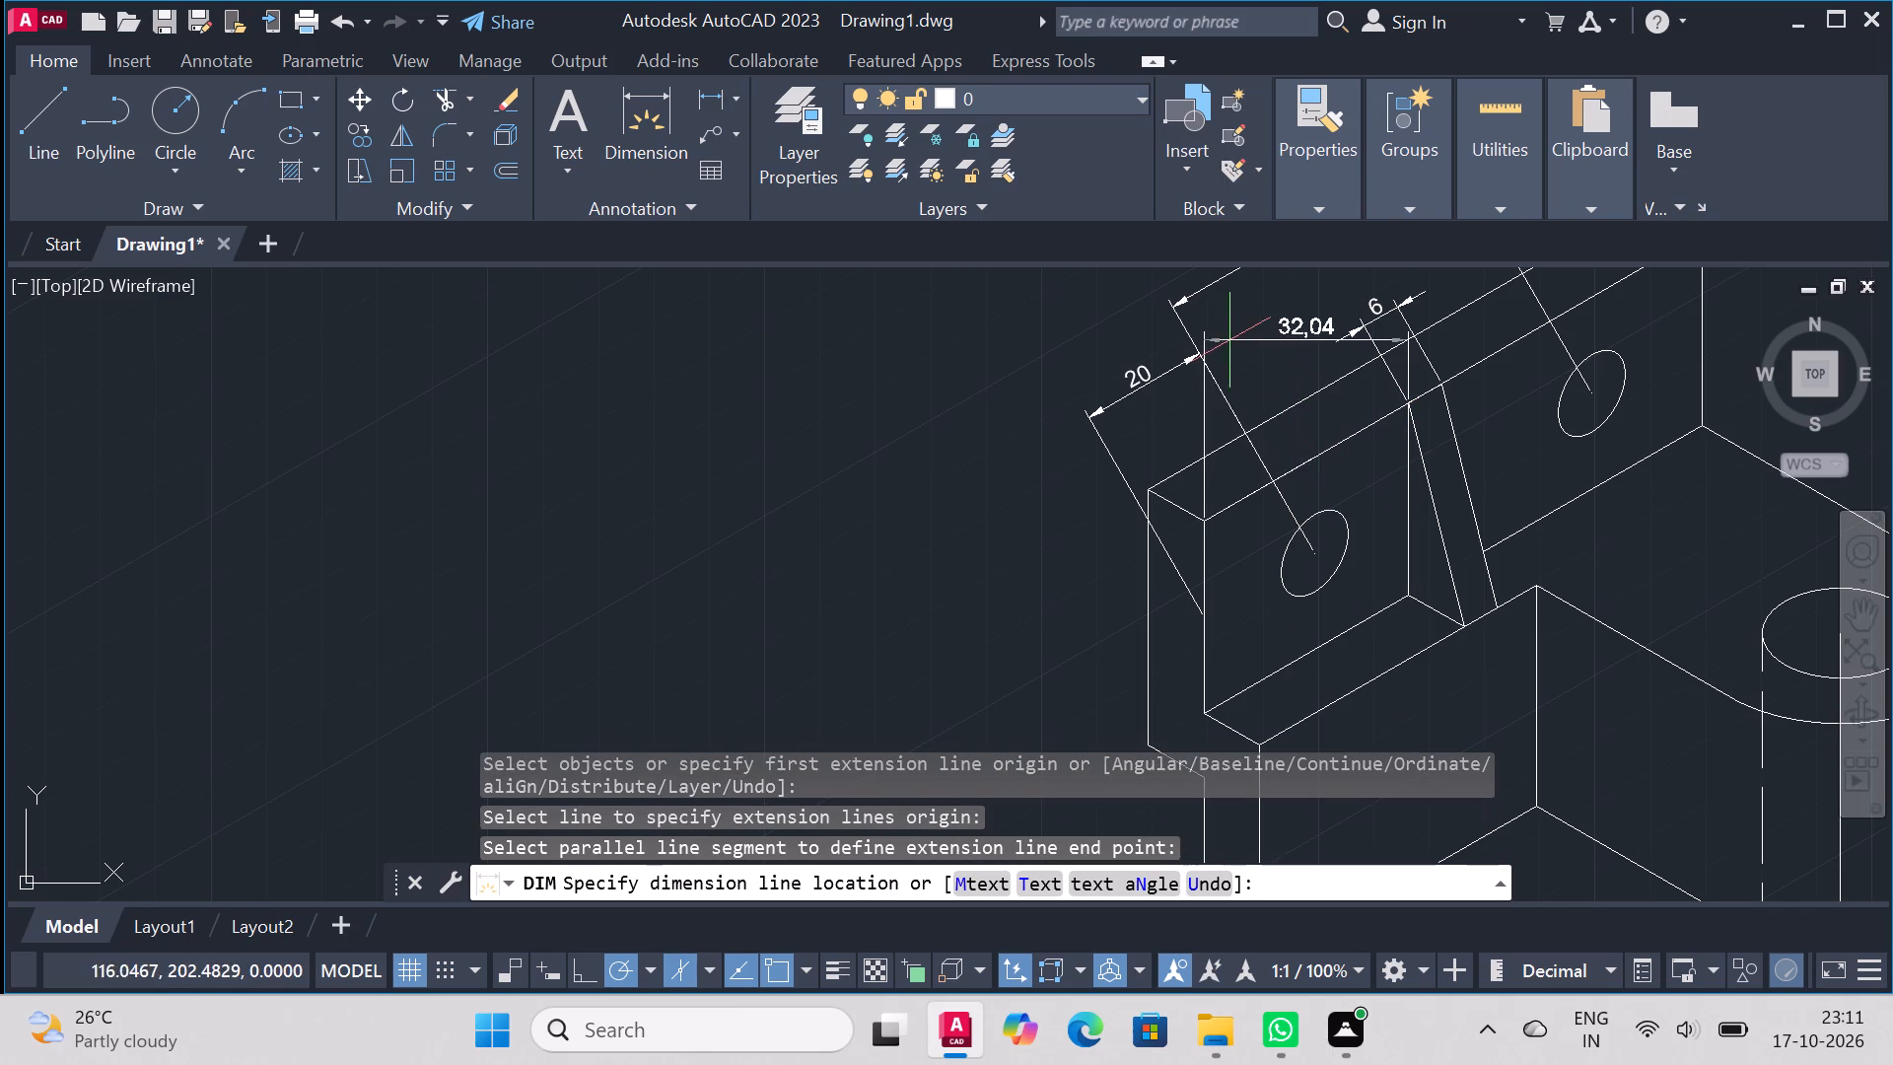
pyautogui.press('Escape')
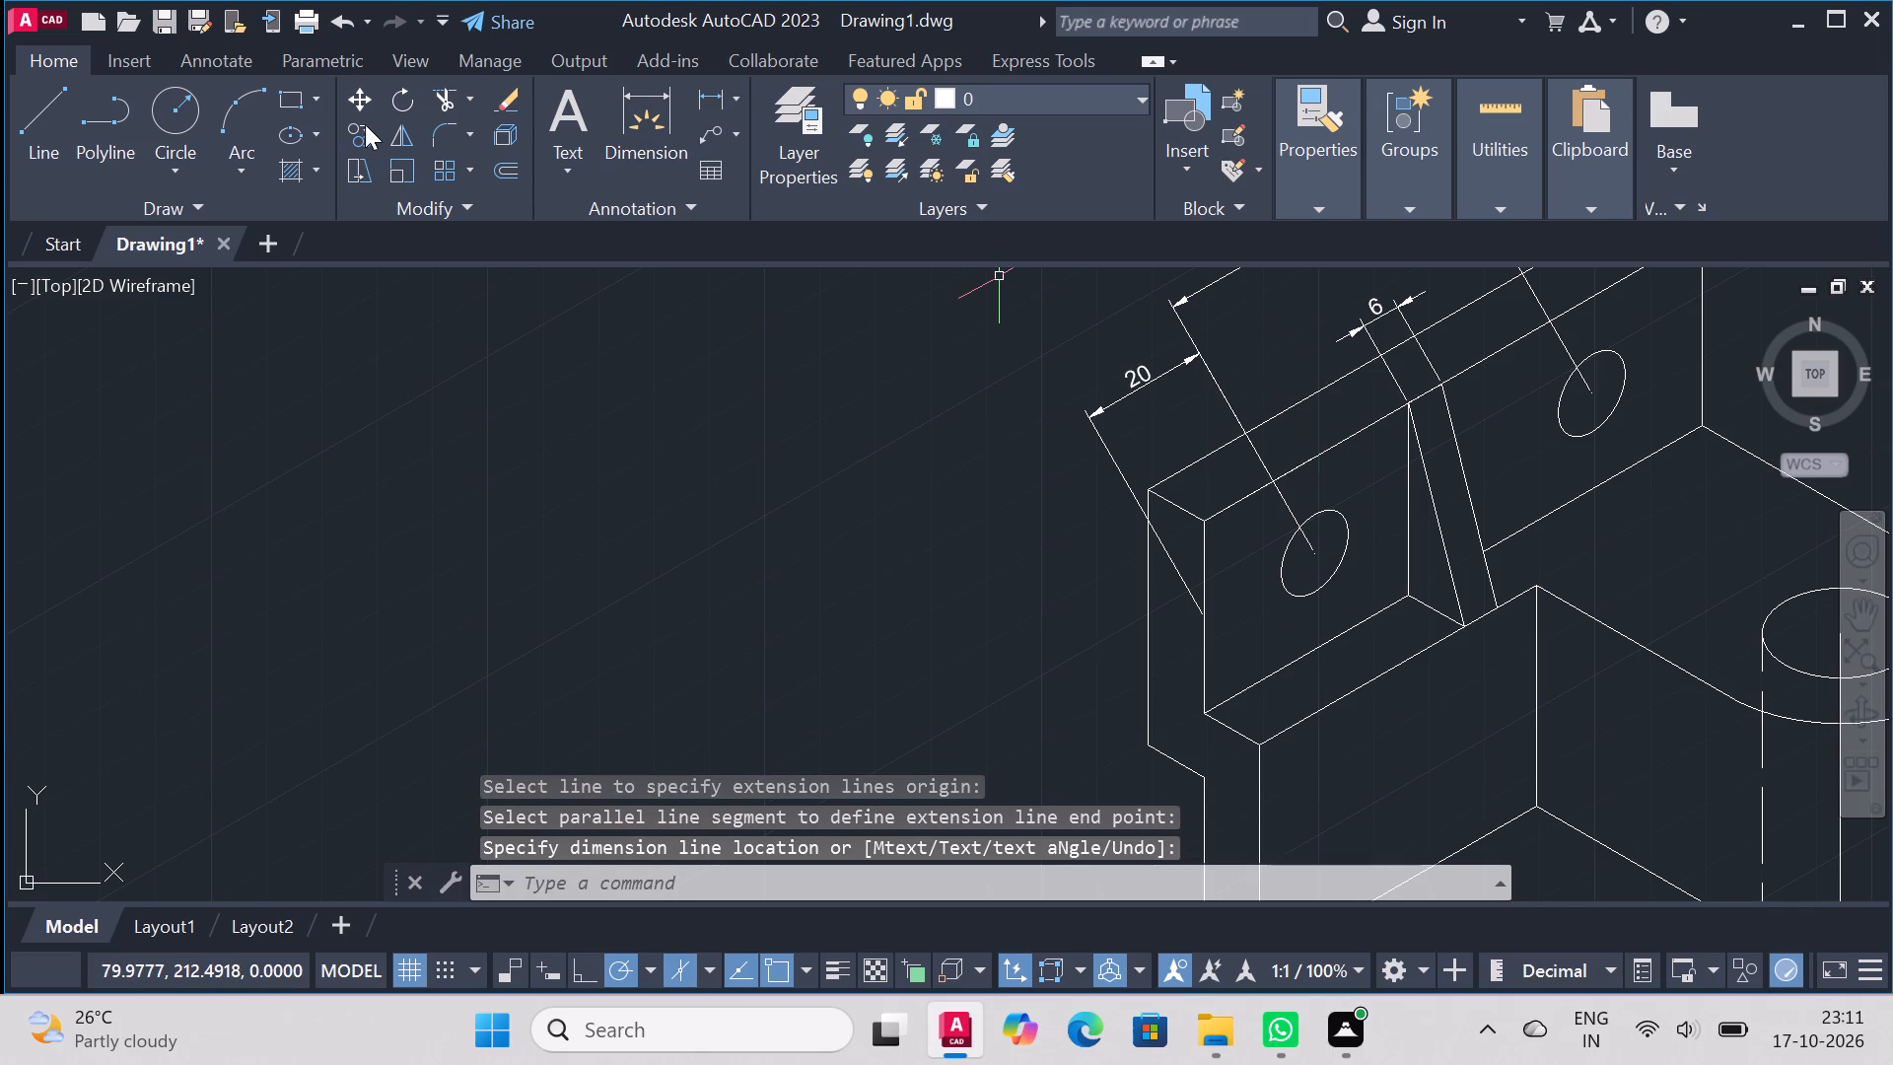
# Dimension the upper plate's top front edge from the rib's corner to the plate's near corner, outside the existing dimensions.
pyautogui.click(633, 106)
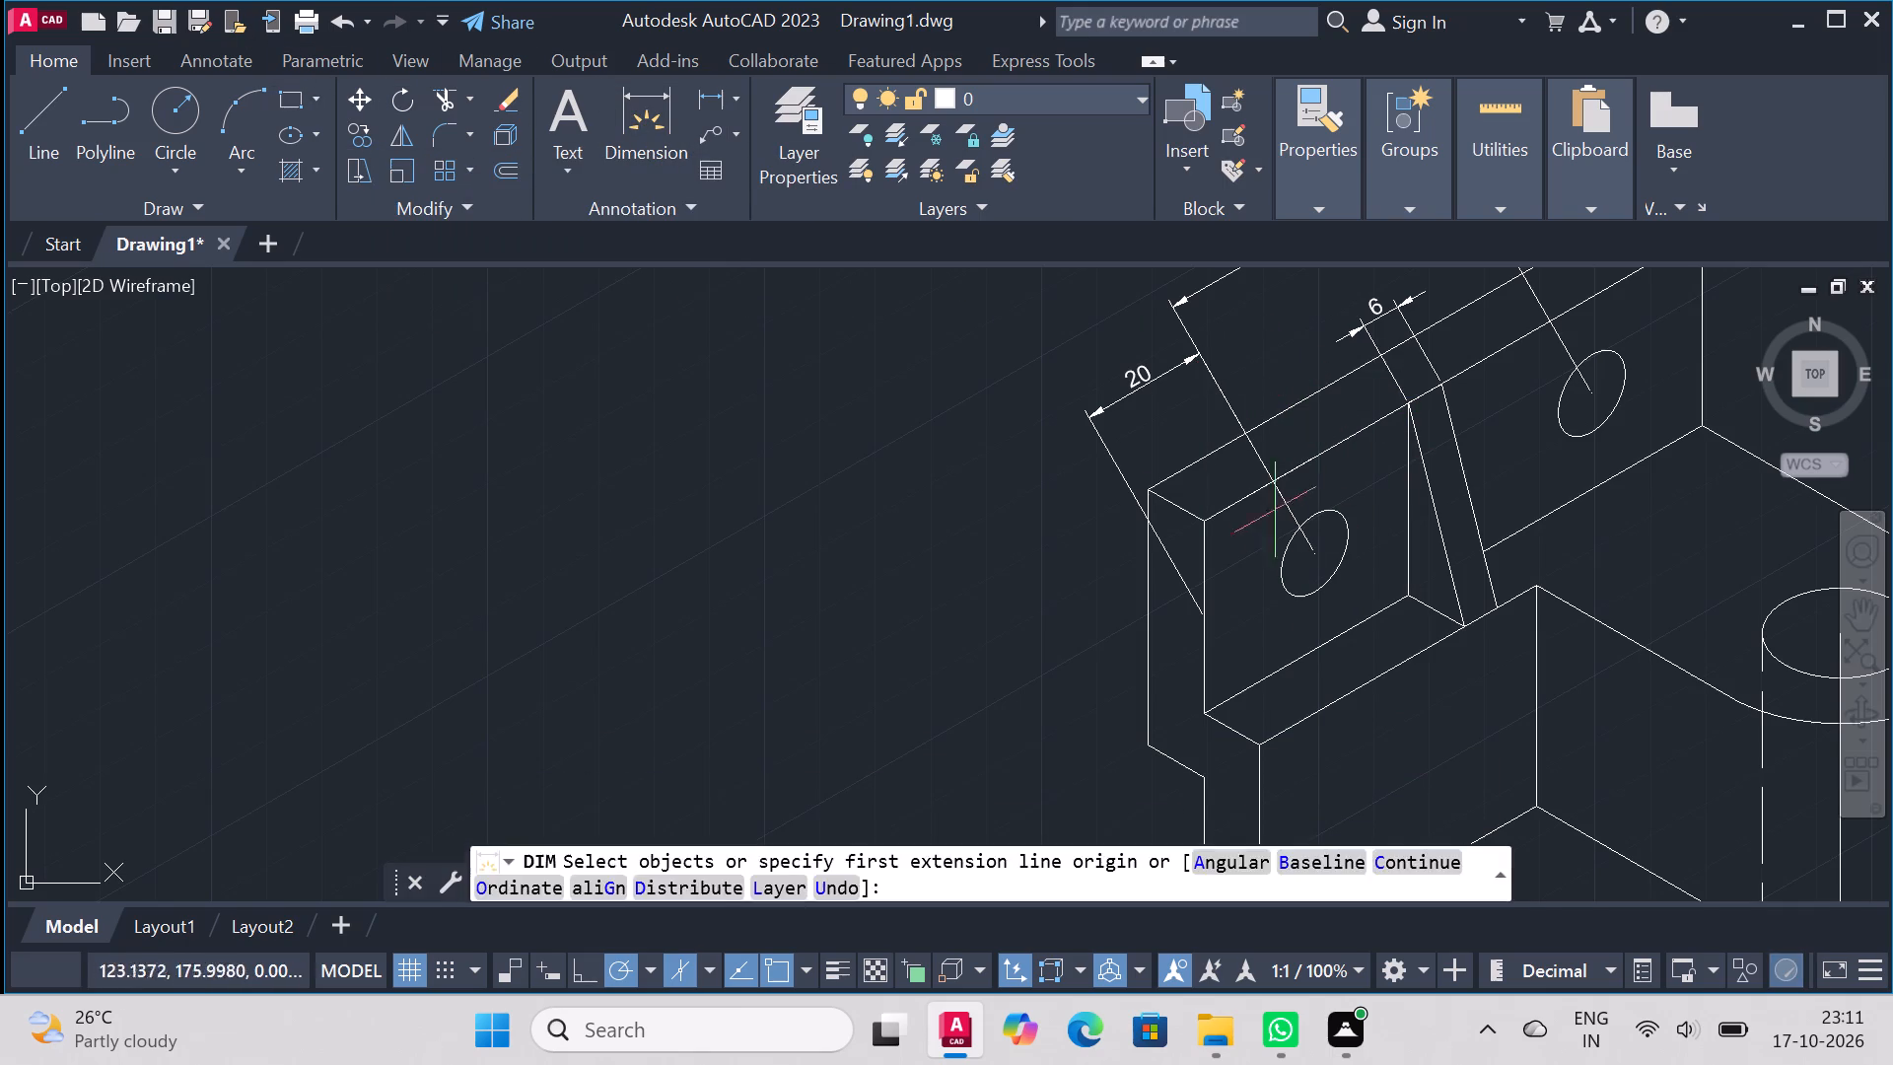
pyautogui.click(1411, 403)
pyautogui.click(1202, 522)
pyautogui.scroll(-2, 1183, 449)
pyautogui.click(1158, 377)
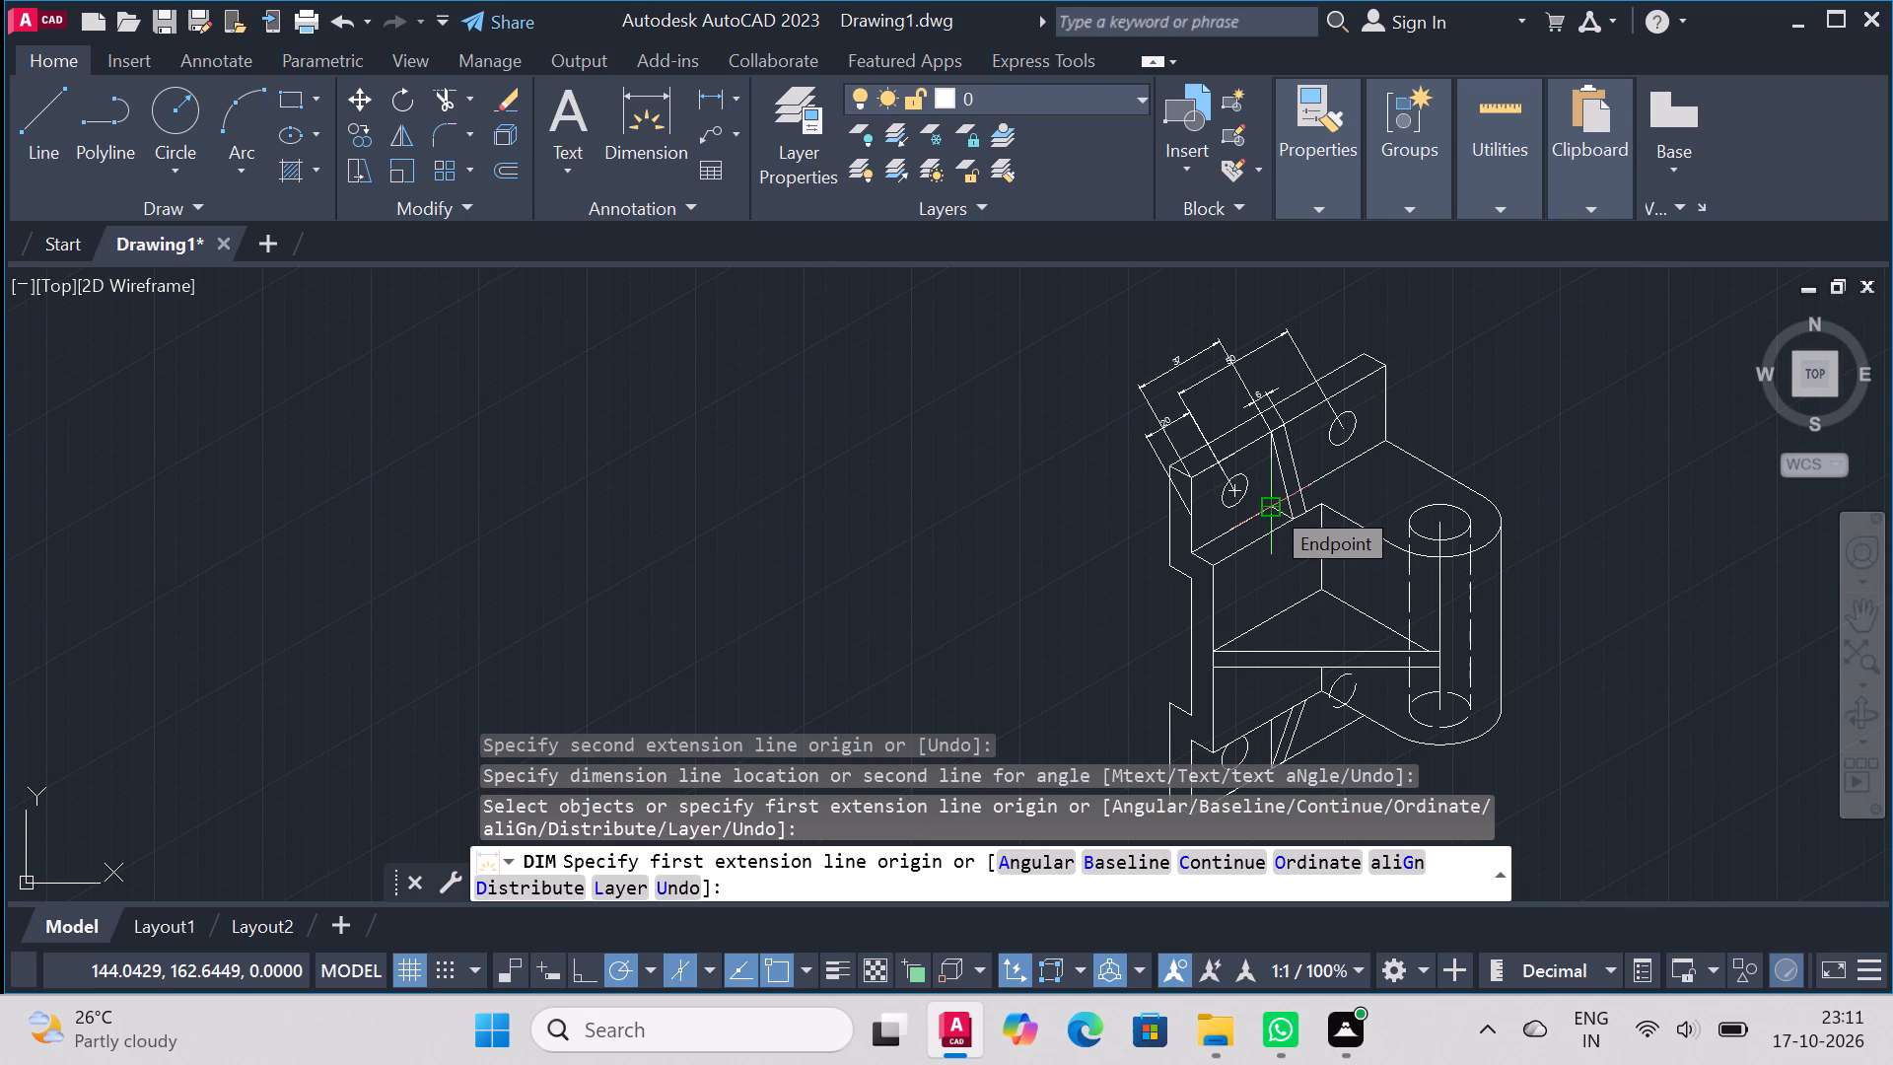
# Dimension the bracket's overall height from the upper plate's outer top corner to the lower plate's outer bottom corner.
pyautogui.scroll(-2, 1388, 461)
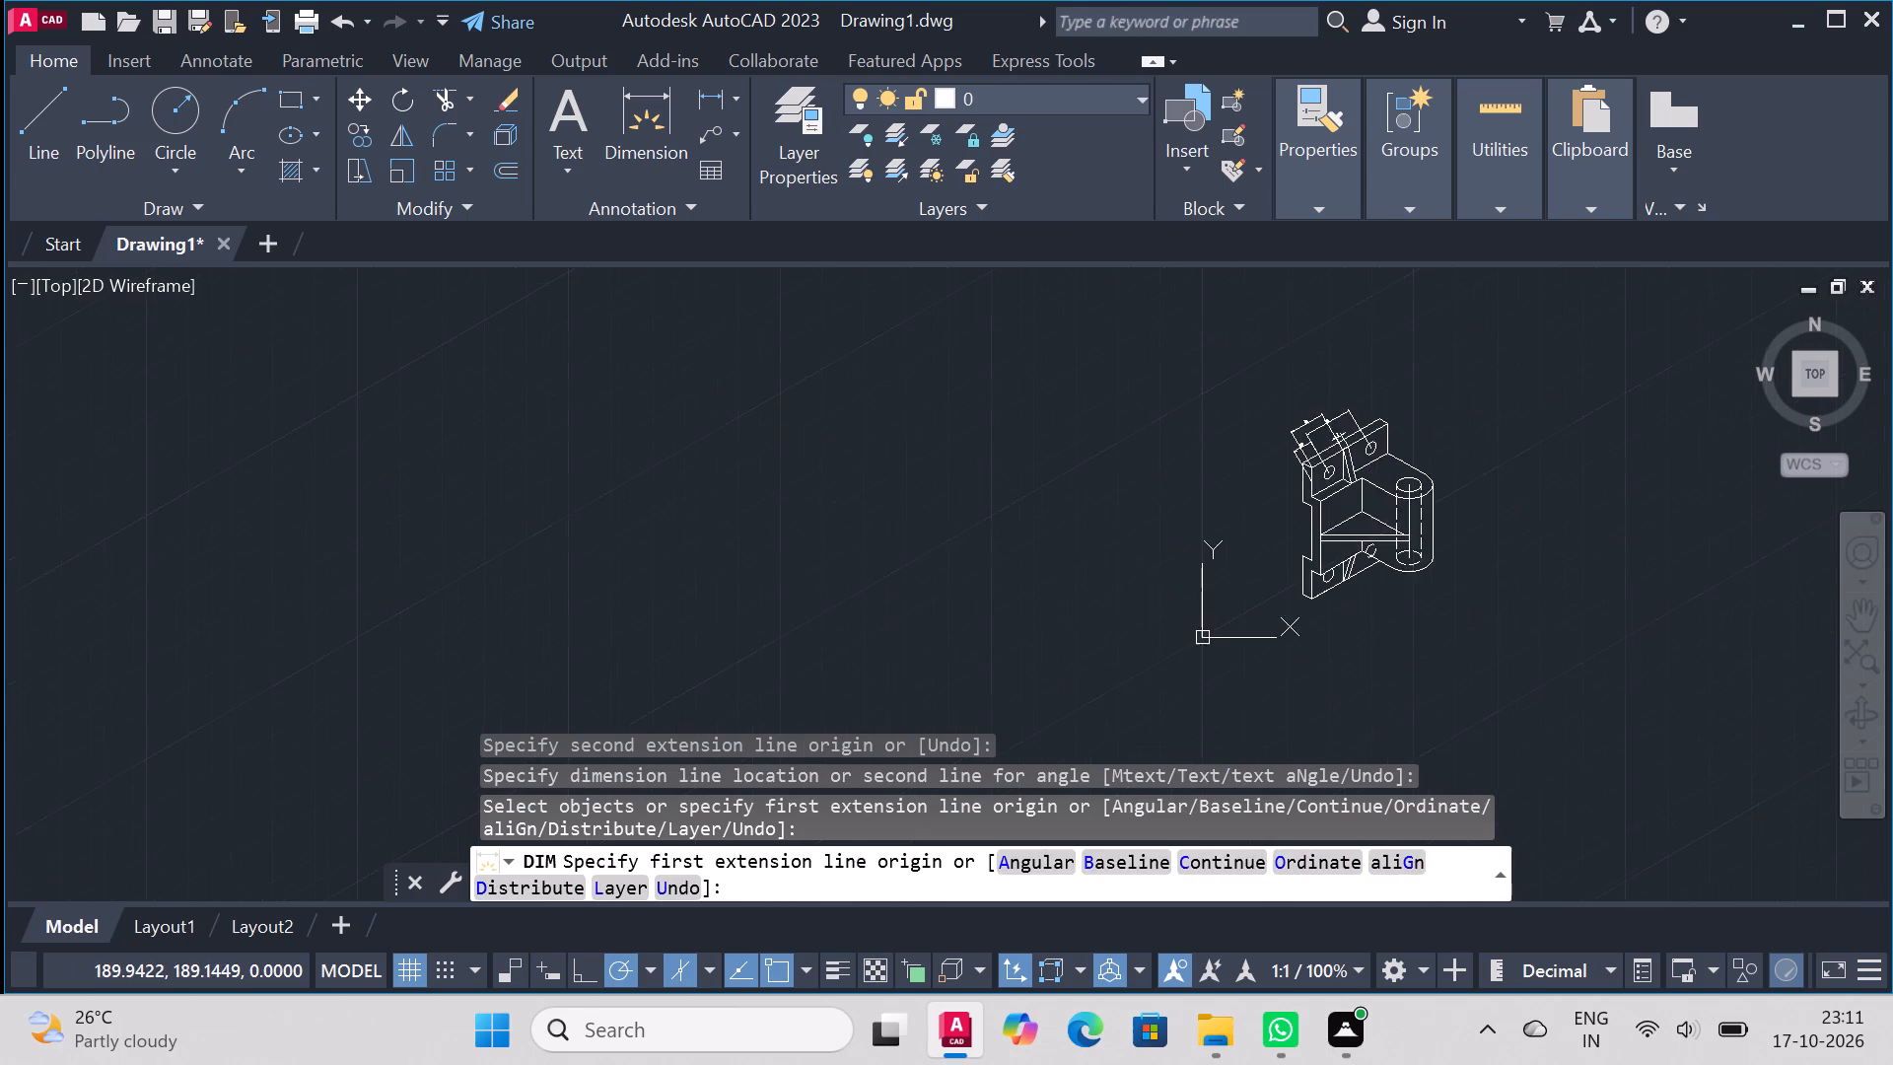
pyautogui.scroll(1, 1376, 642)
pyautogui.scroll(2, 1244, 360)
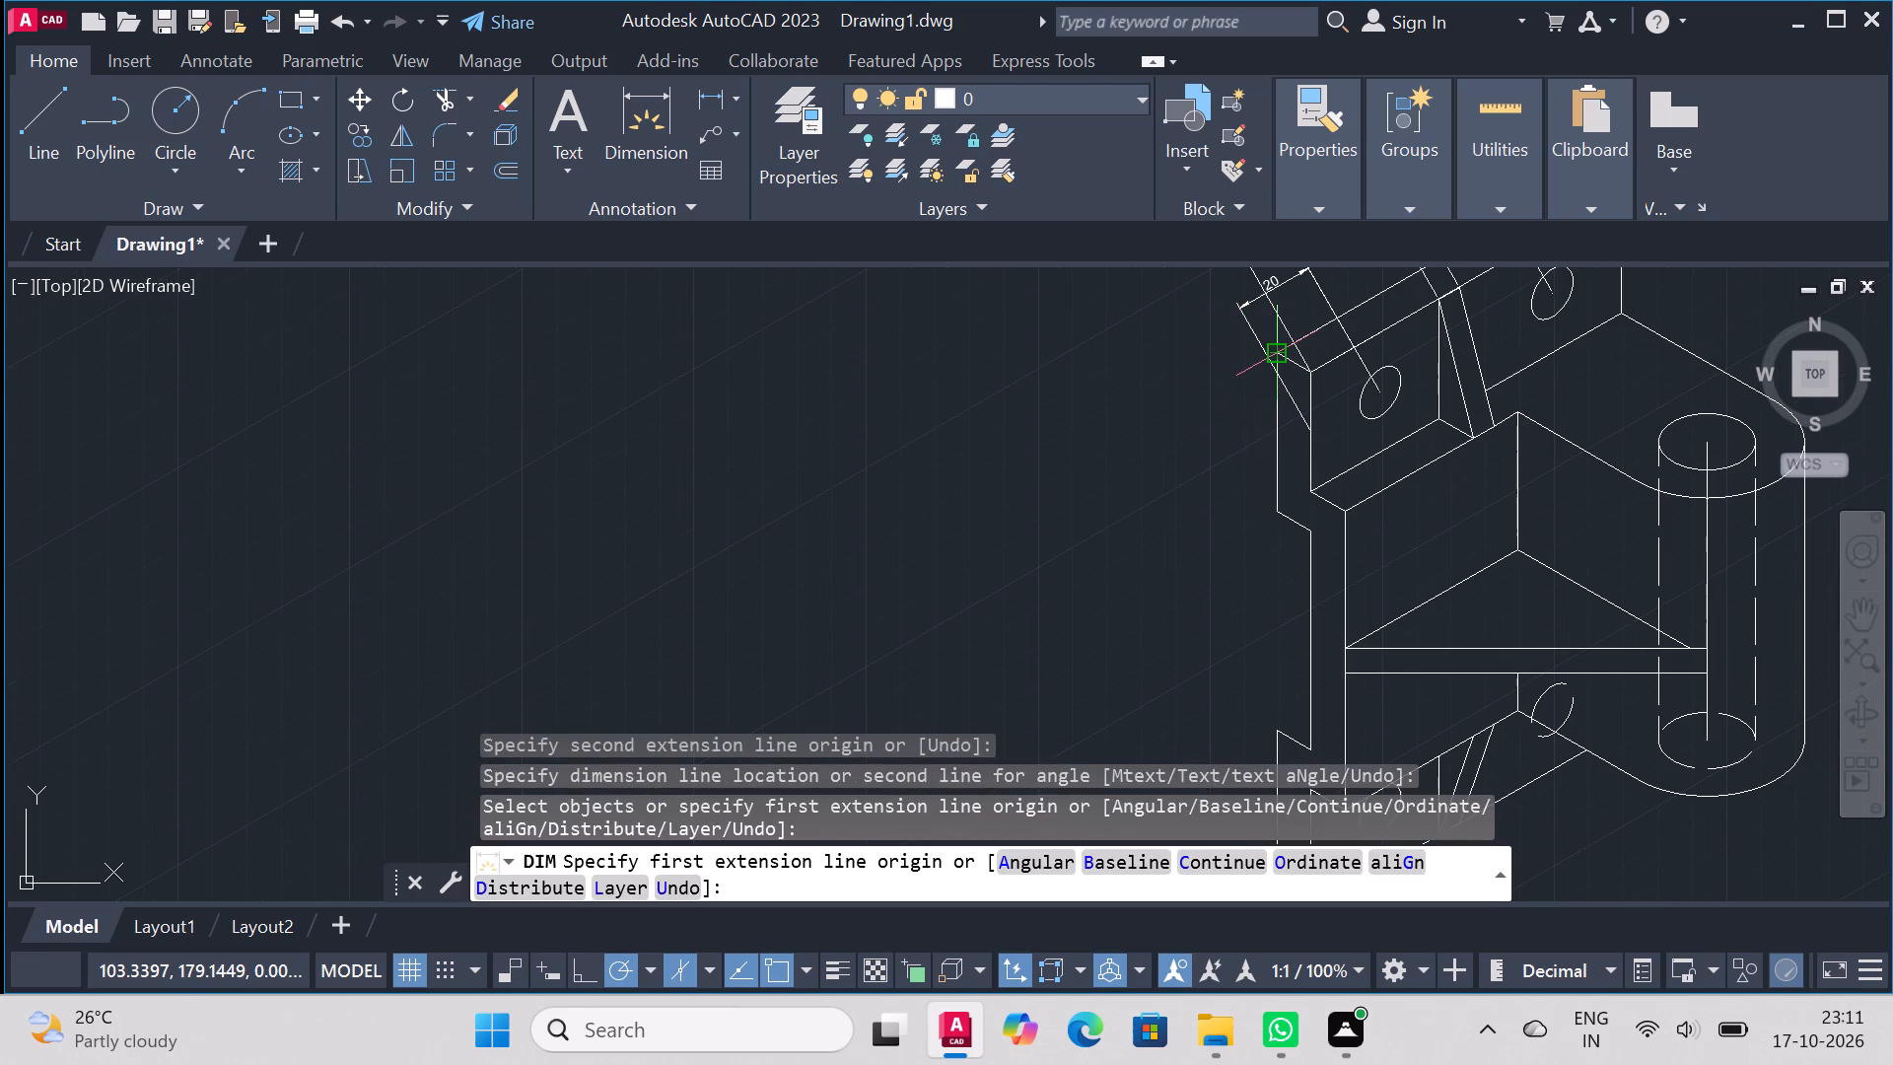
pyautogui.click(1278, 357)
pyautogui.scroll(-2, 1282, 366)
pyautogui.scroll(3, 1304, 543)
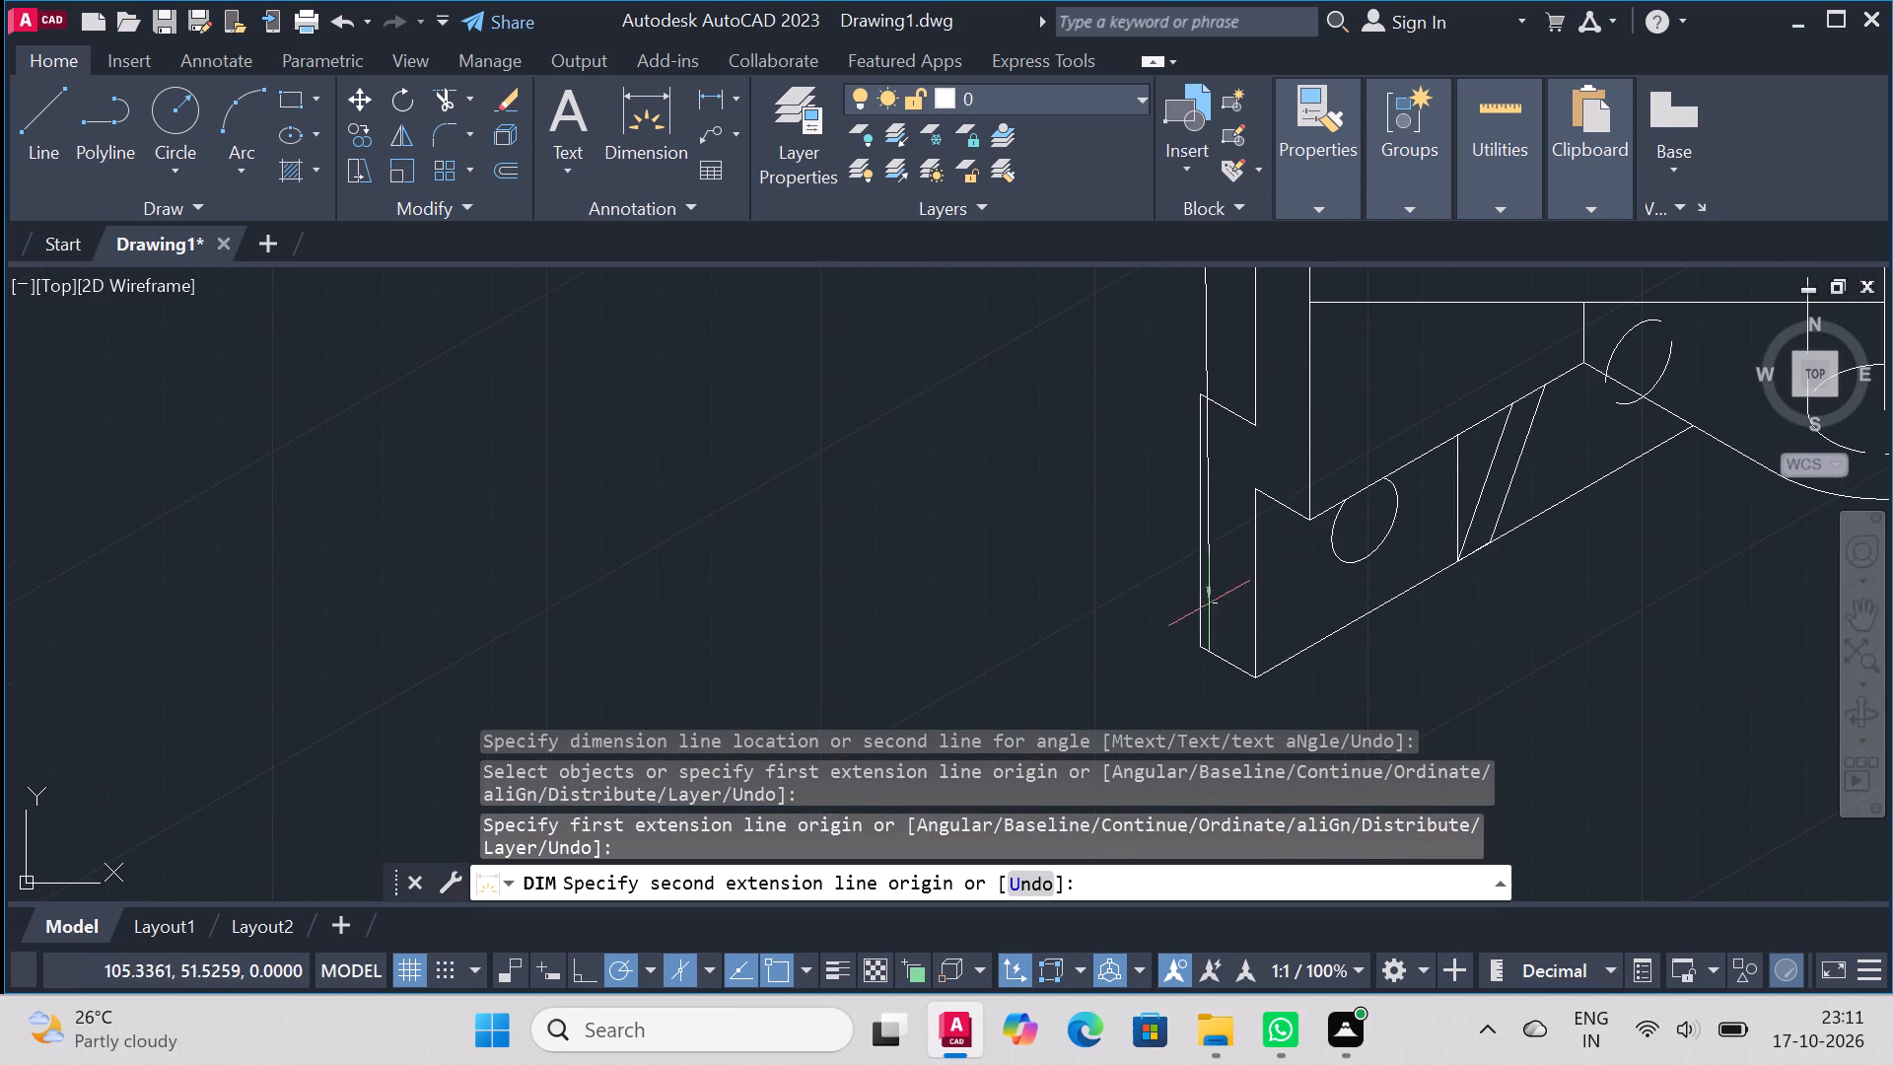
pyautogui.click(1202, 649)
pyautogui.scroll(-3, 1077, 604)
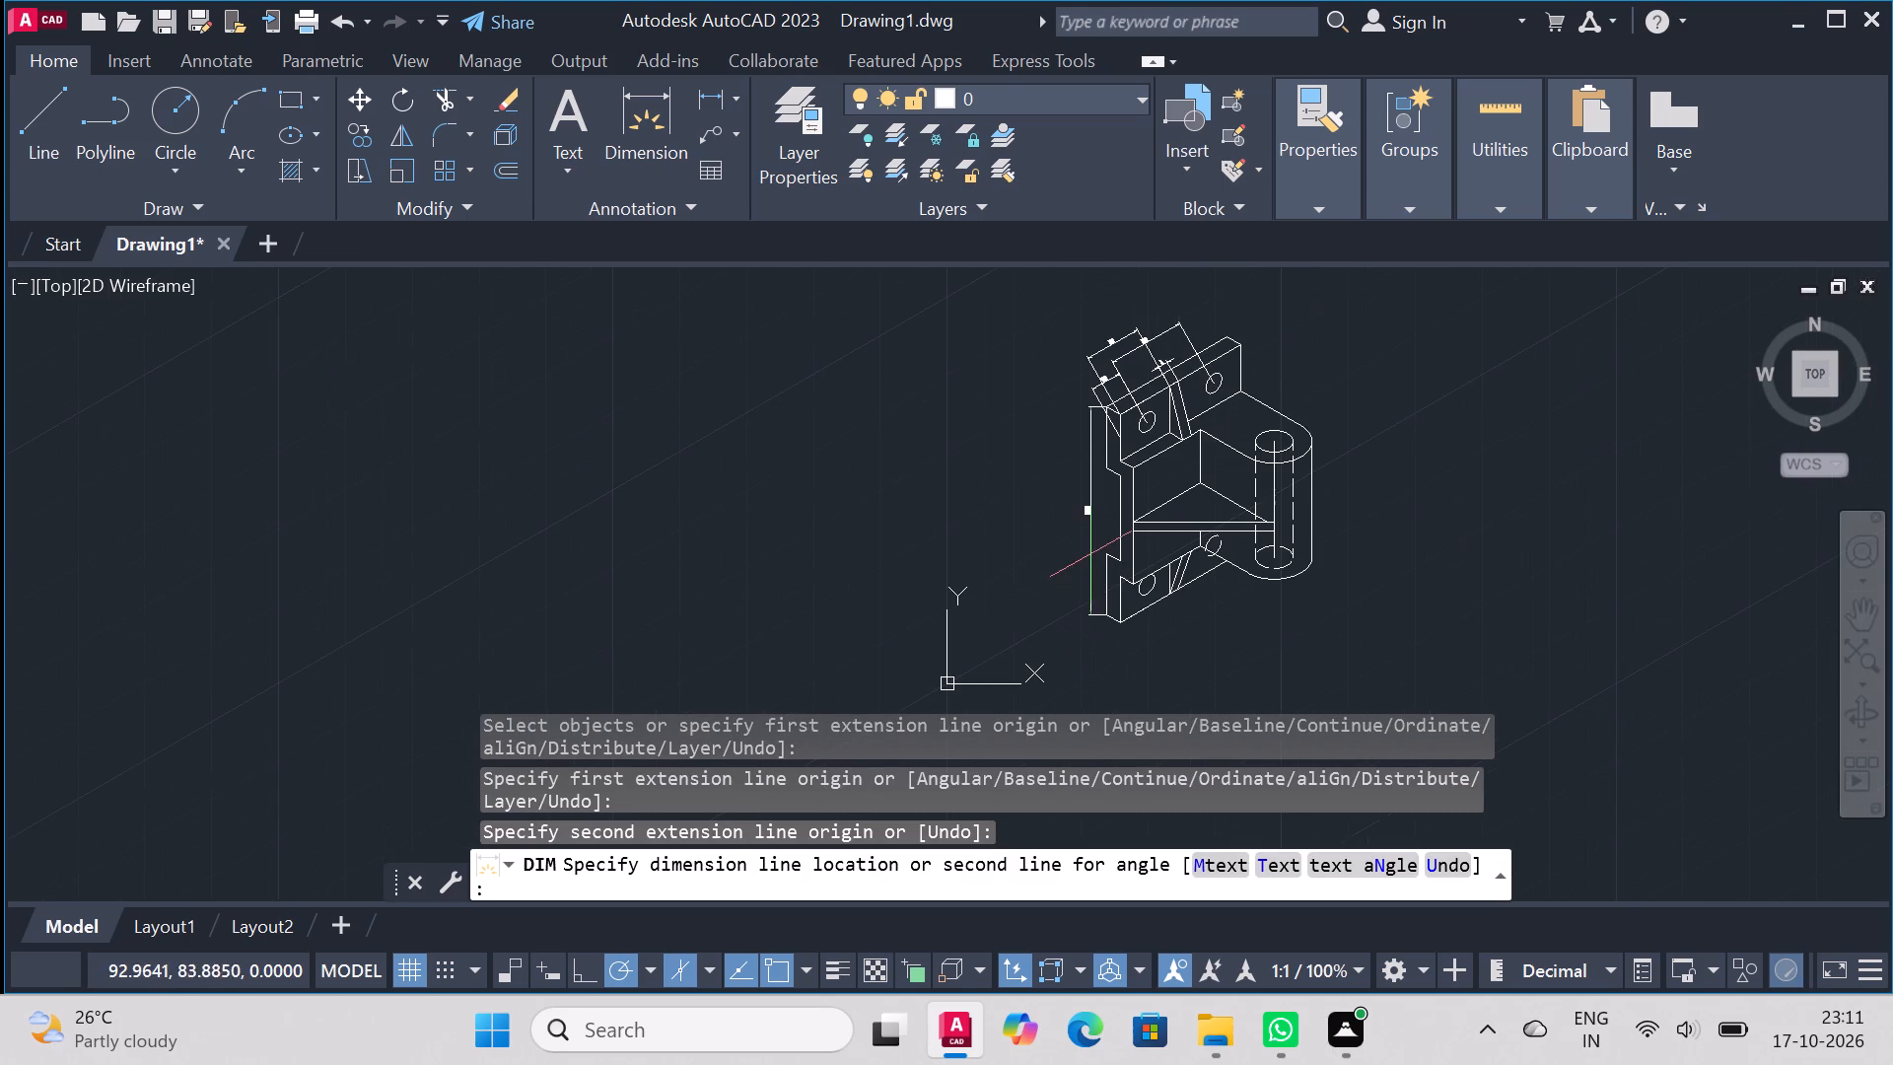
pyautogui.click(1081, 556)
# Dimension the vertical distance between the near hole centres of the upper and lower plates, inside the overall height dimension.
pyautogui.scroll(2, 1110, 499)
pyautogui.scroll(-1, 1111, 499)
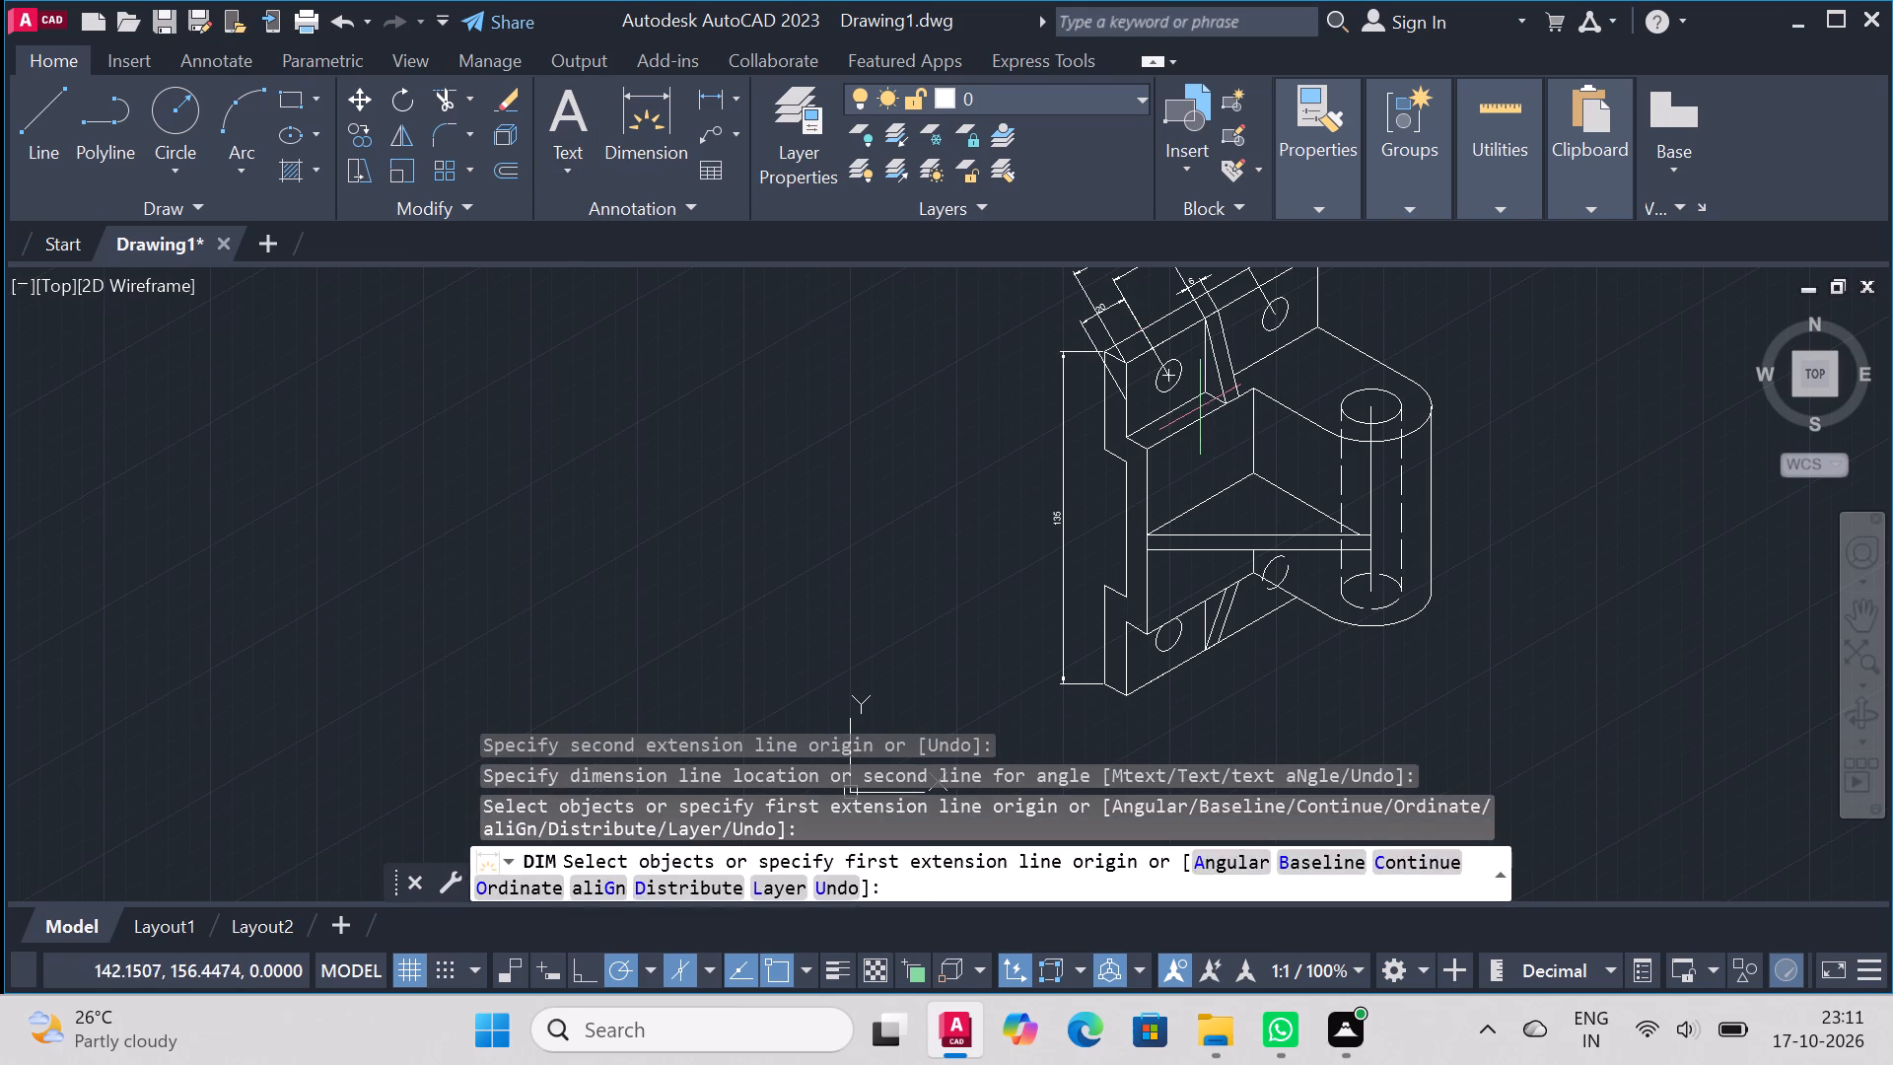
pyautogui.click(1162, 374)
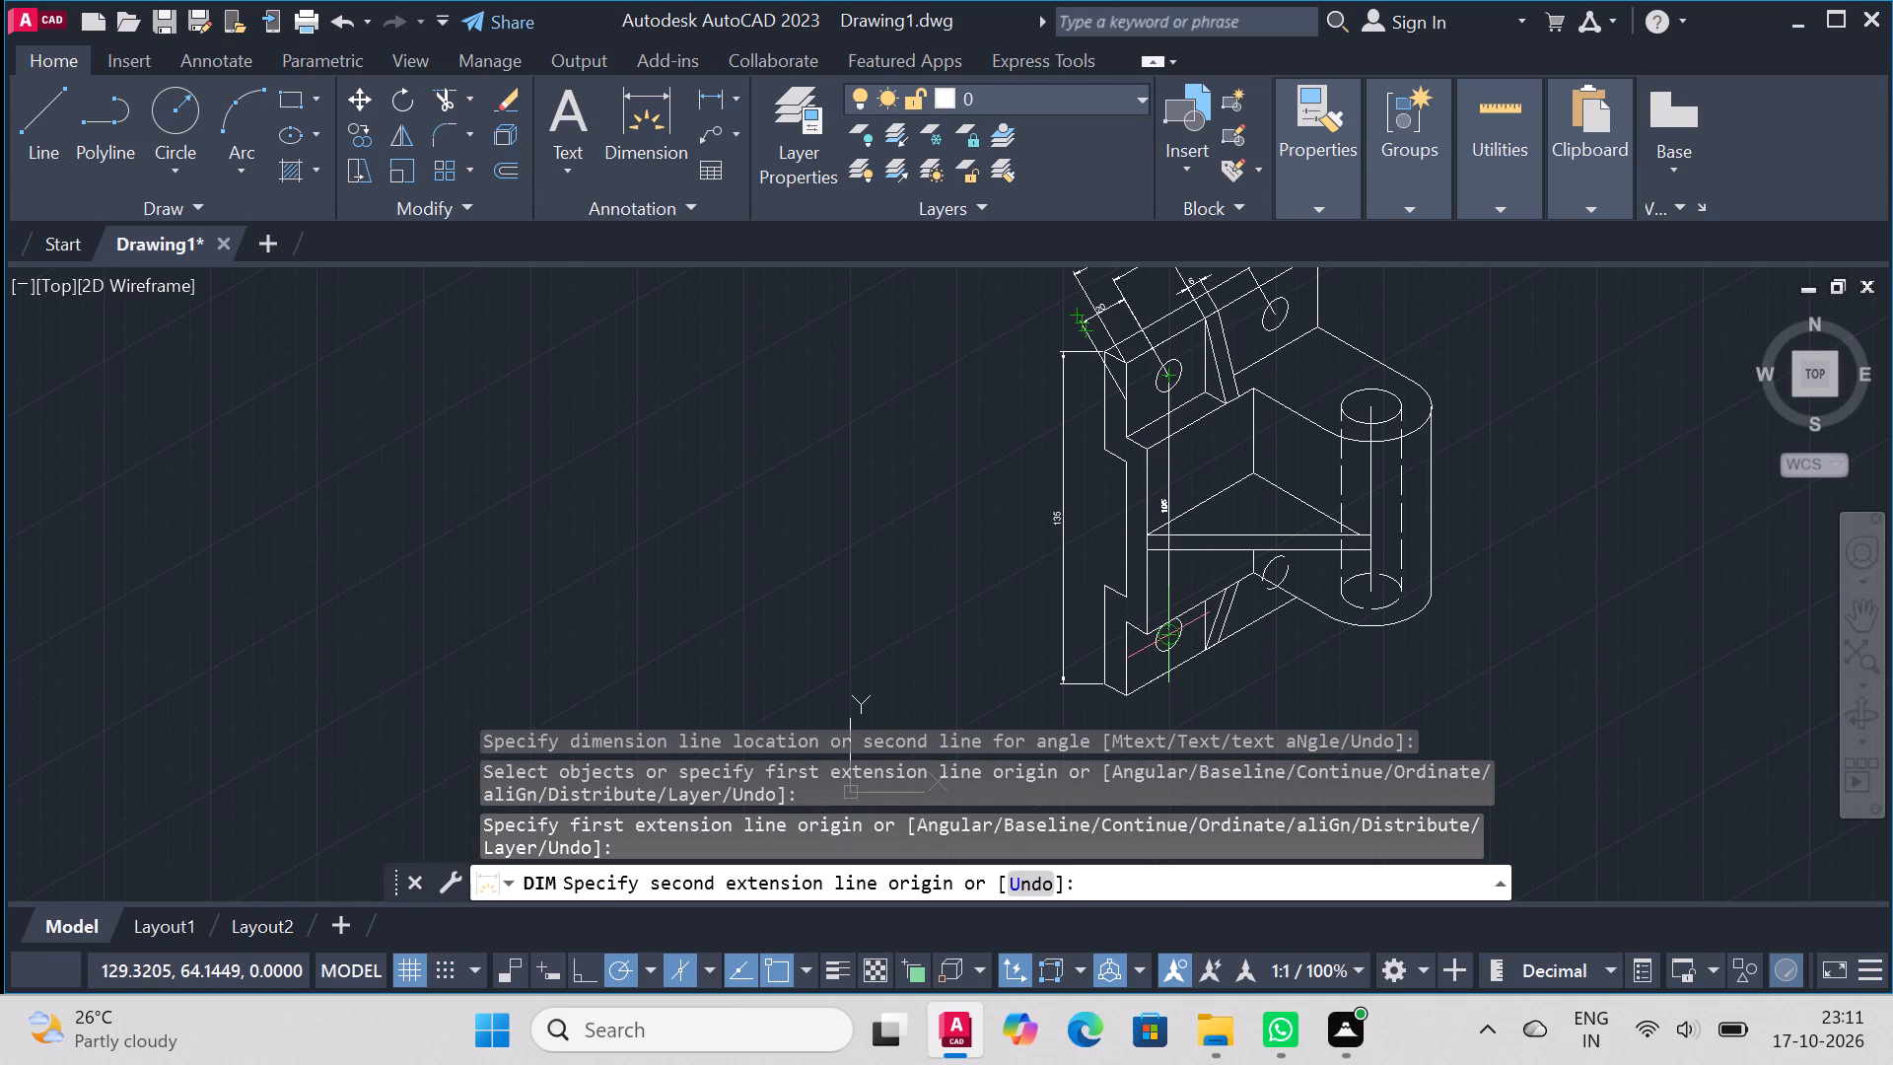
pyautogui.click(1171, 641)
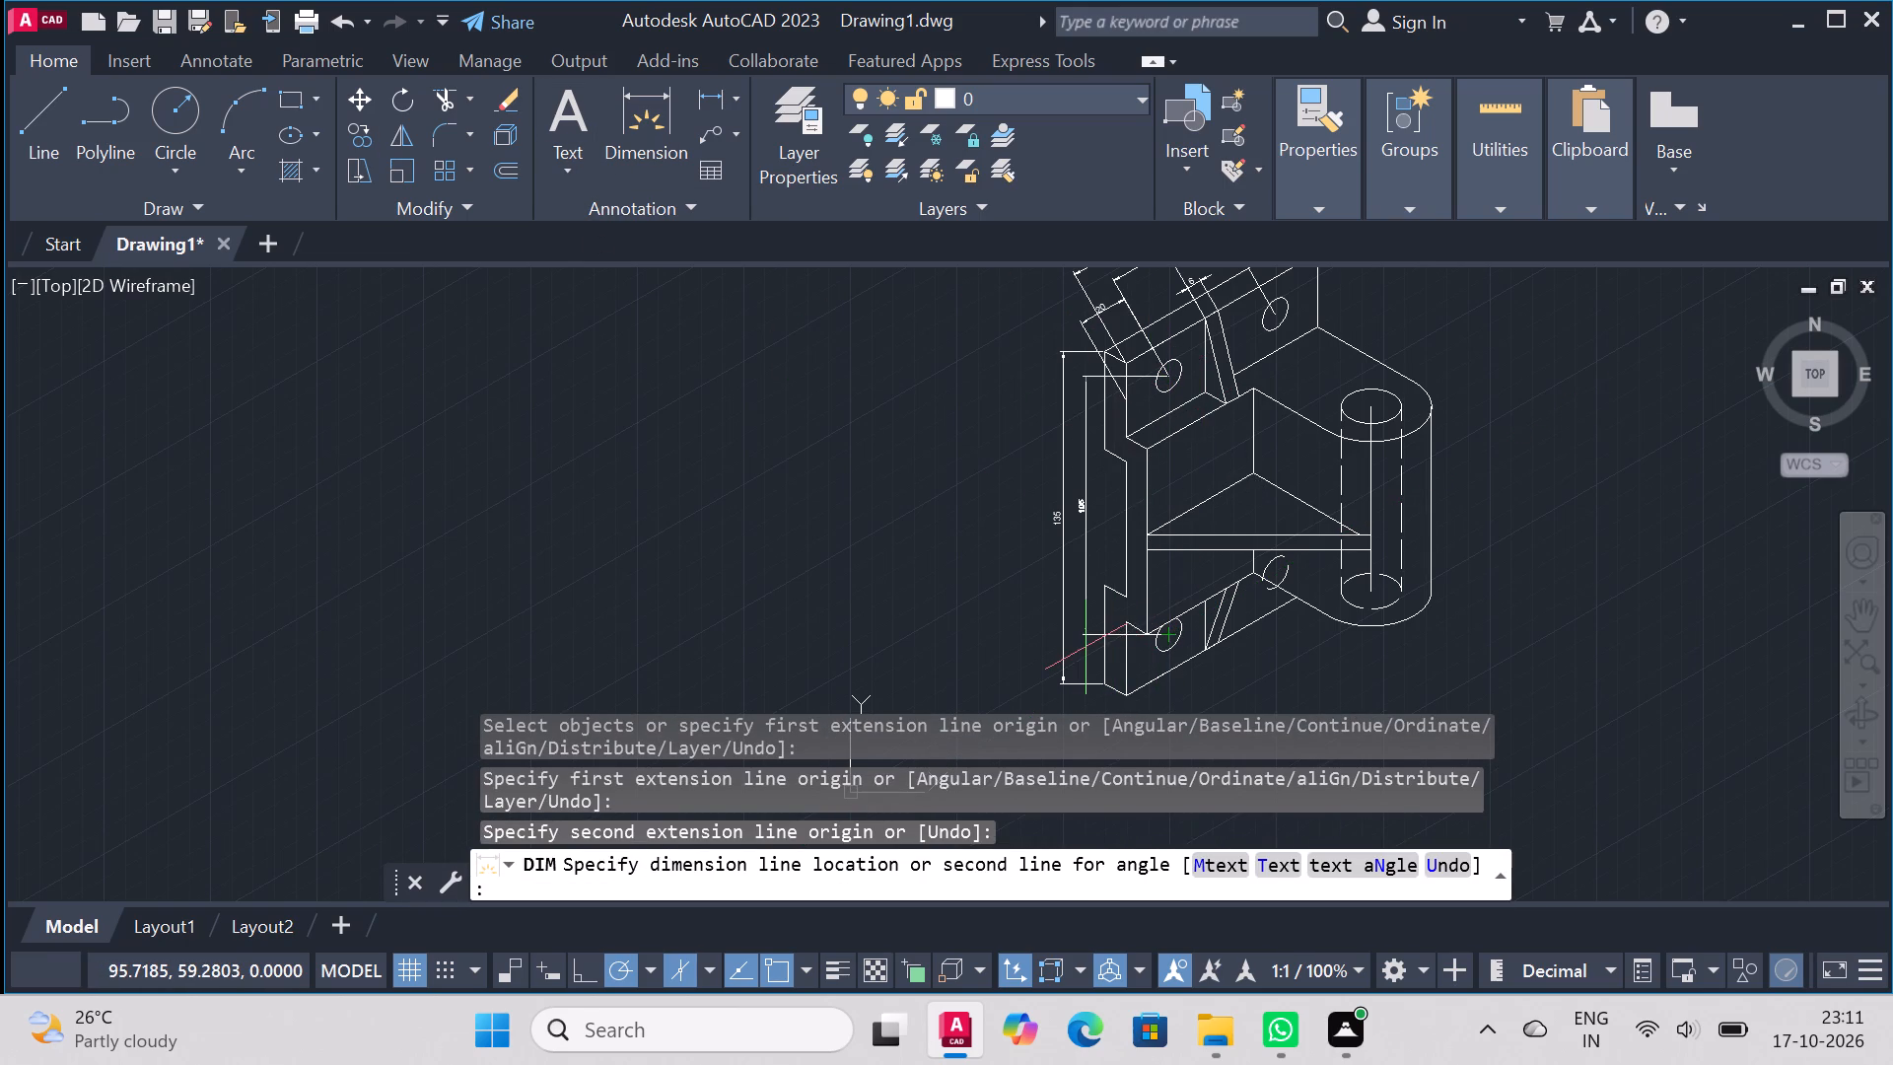
pyautogui.click(1079, 652)
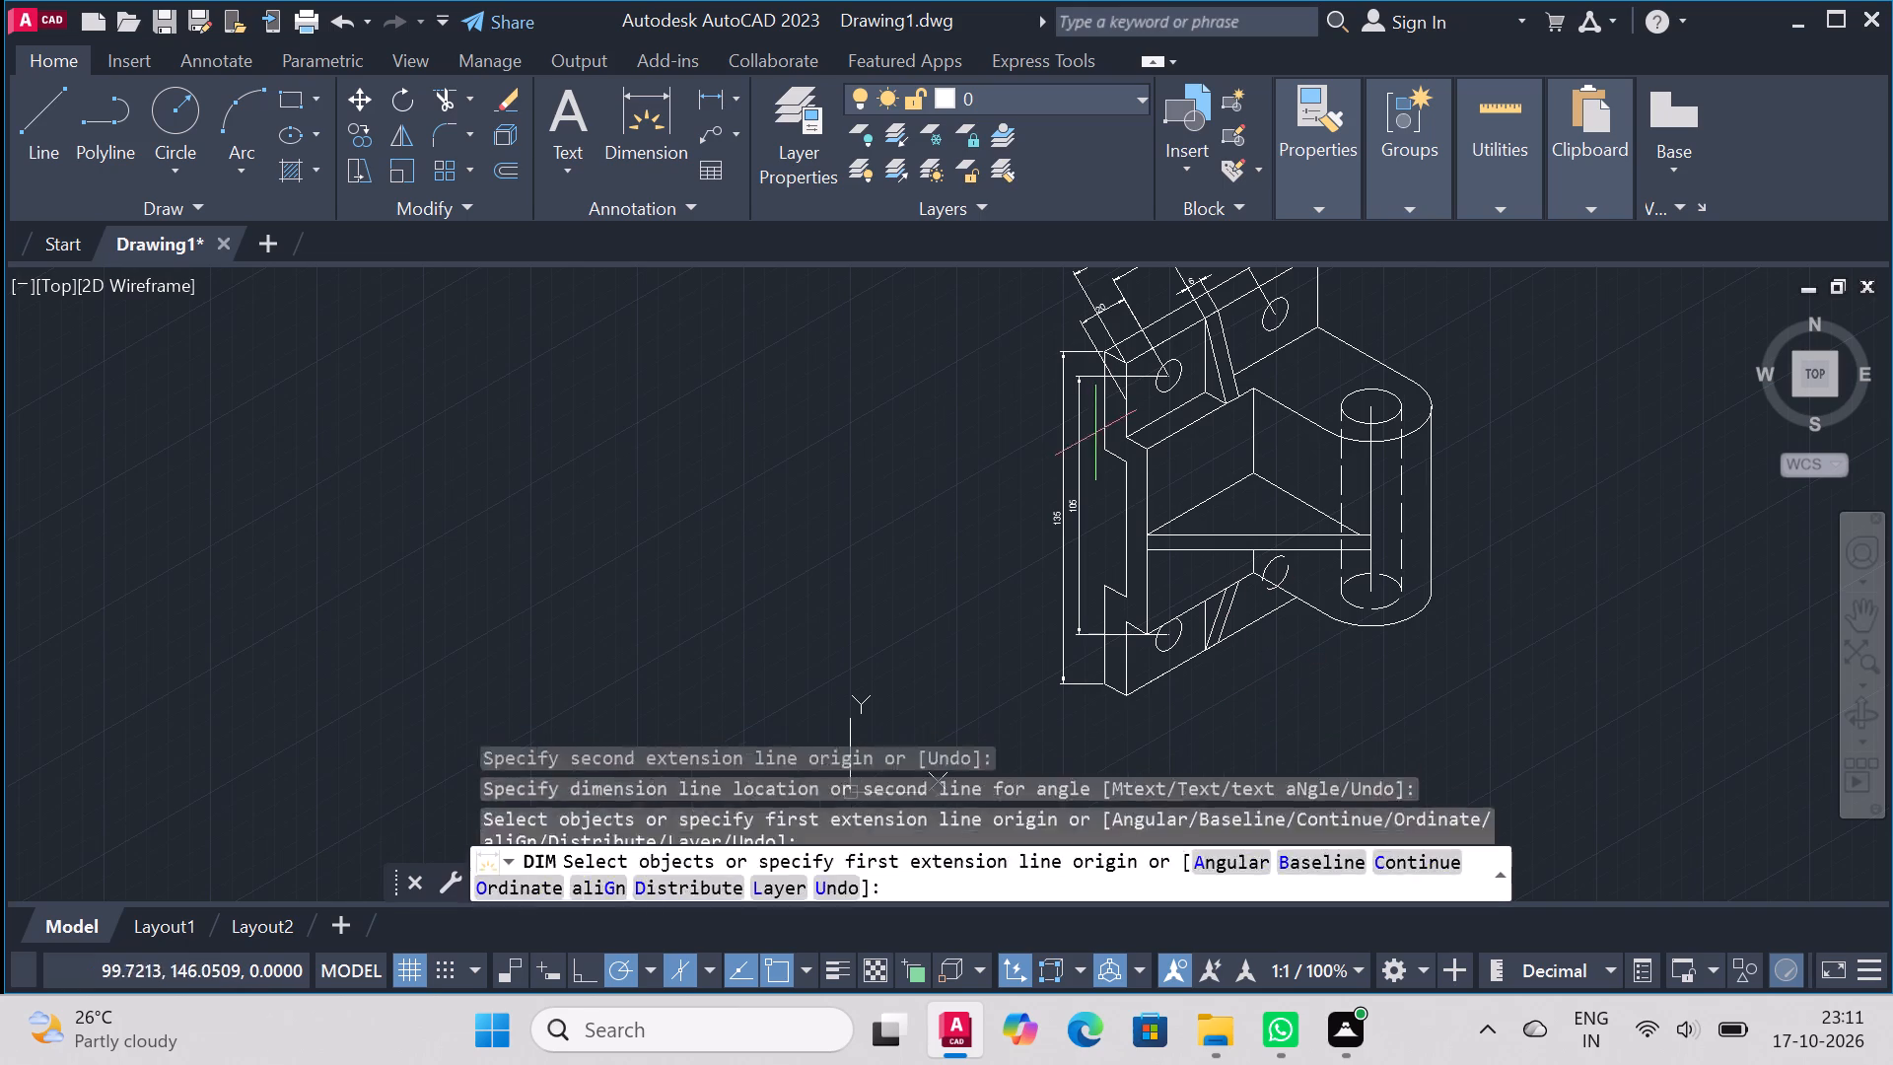
# Dimension the vertical distance from the upper plate's bottom front corner to the lower plate's top front corner, inside the hole-spacing dimension.
pyautogui.click(1127, 432)
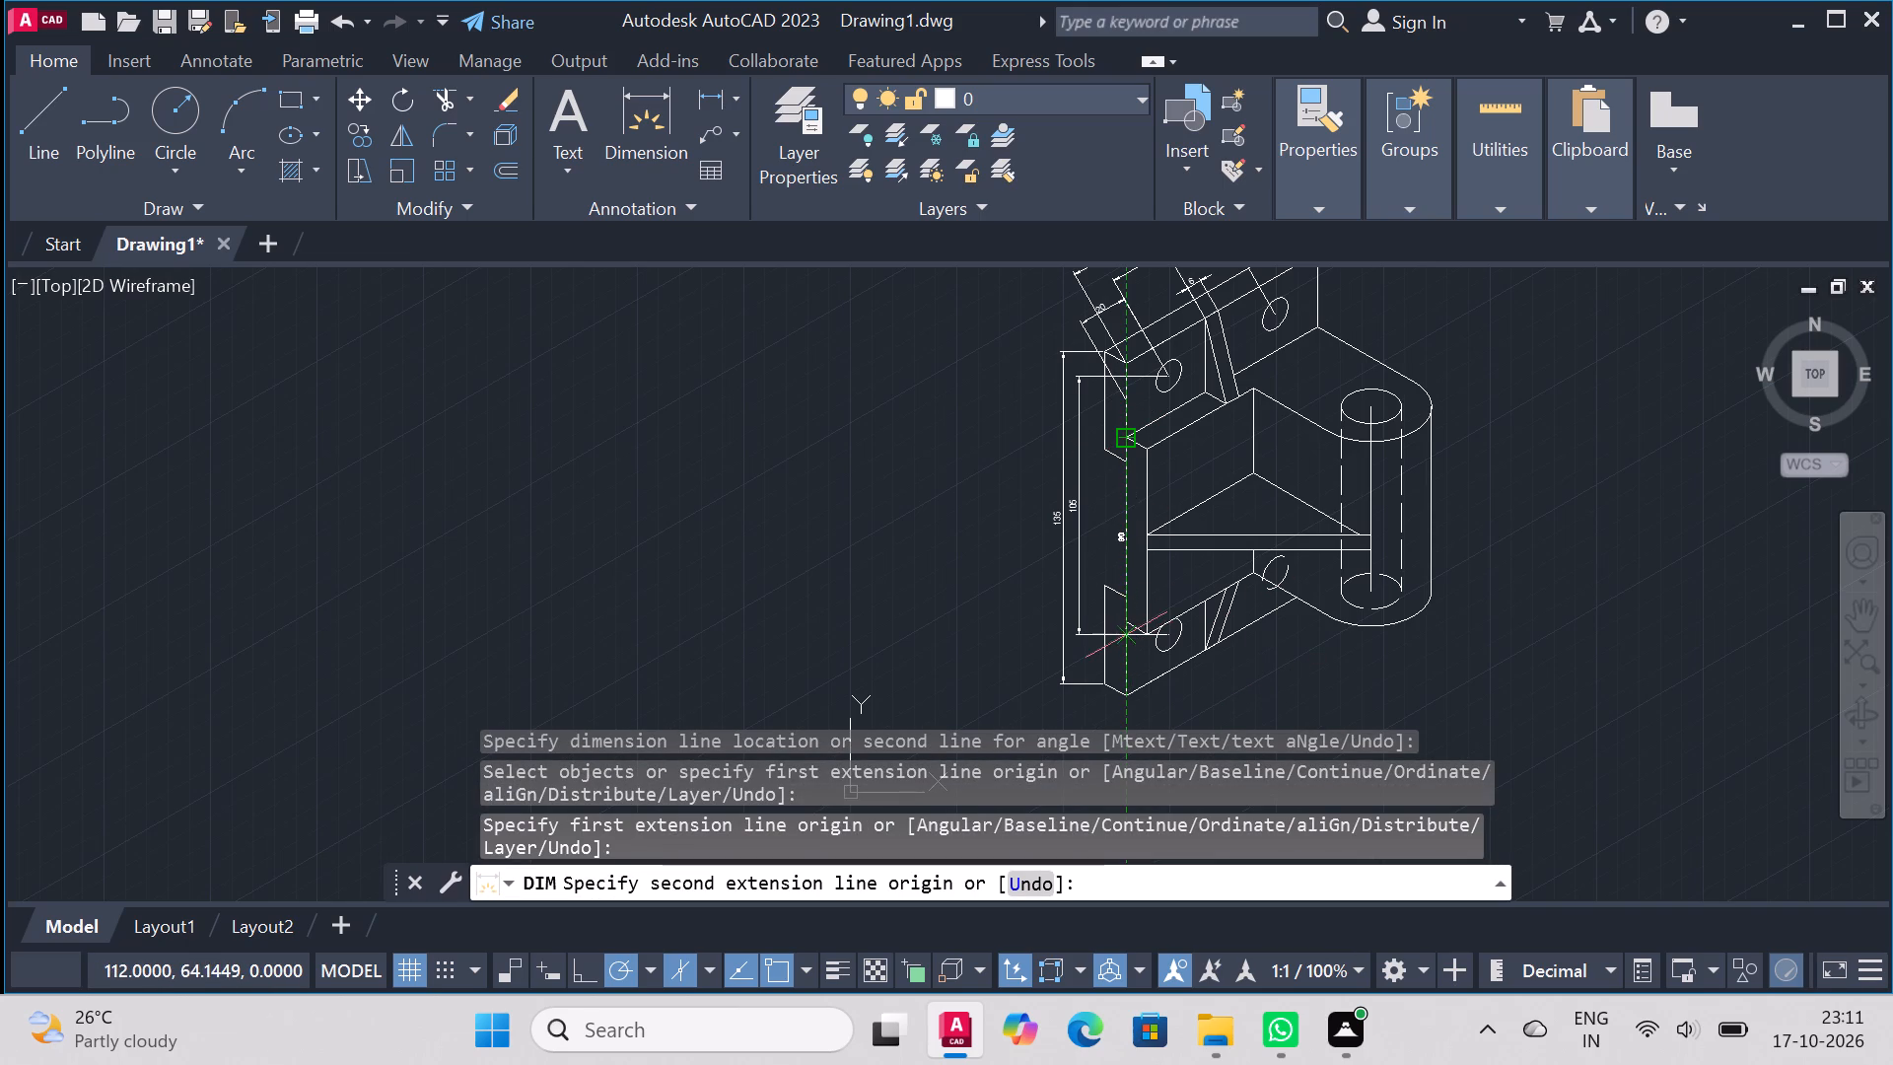
pyautogui.scroll(3, 1133, 613)
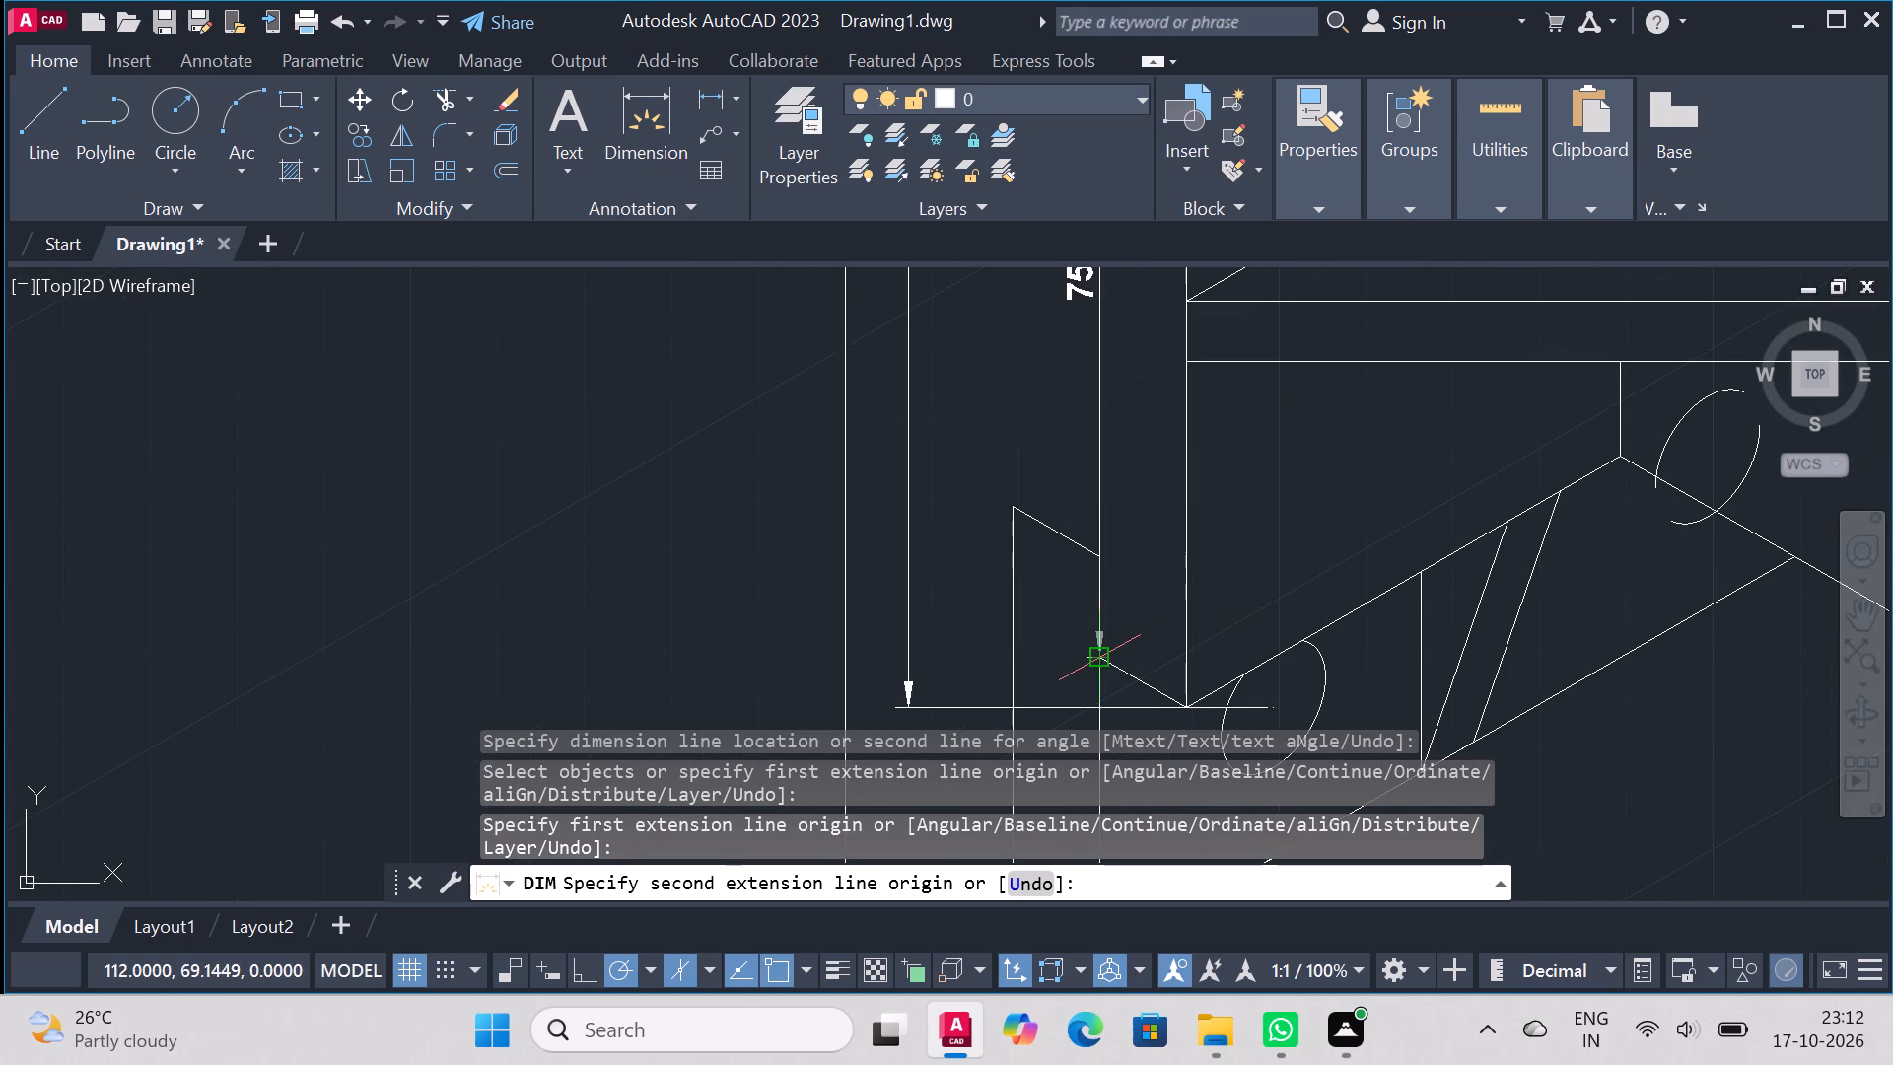
pyautogui.click(1108, 654)
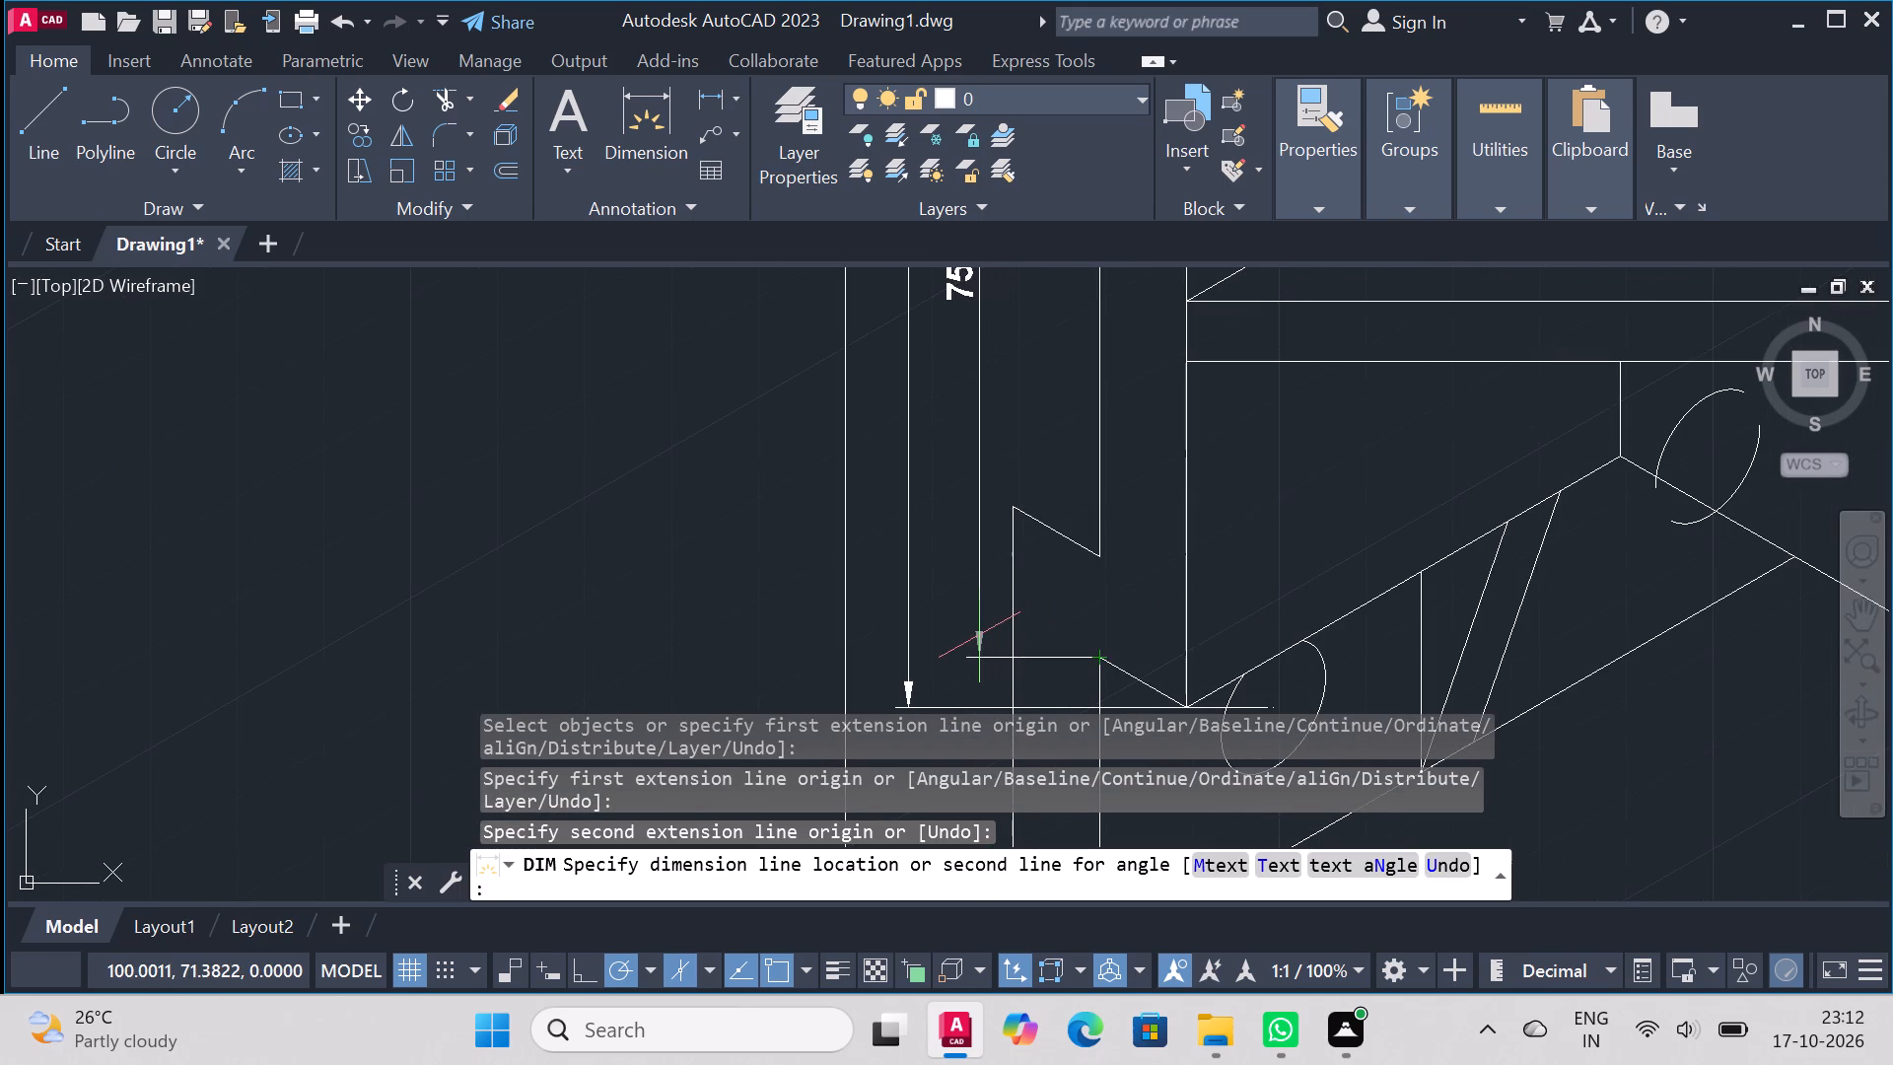
pyautogui.click(979, 635)
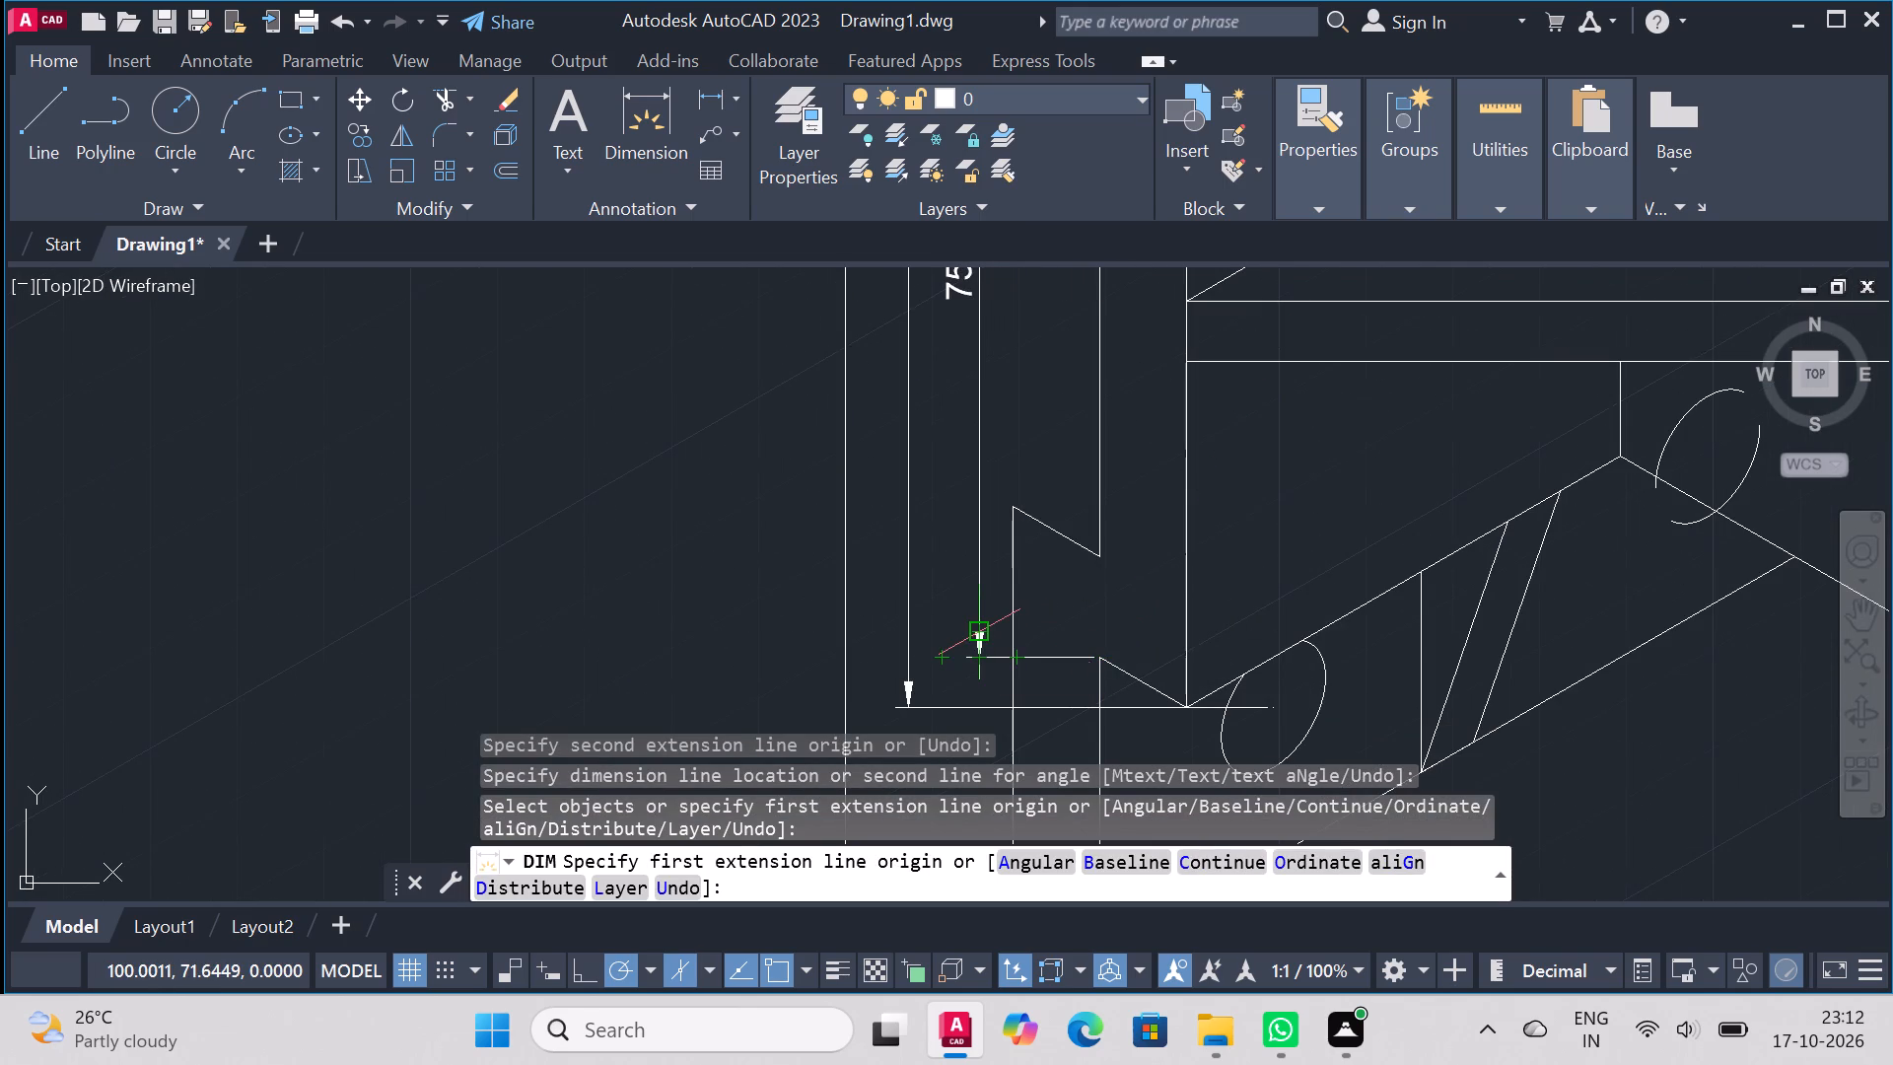
# Dimension the height of the recess between the two plates along its inner vertical edge, inside the other vertical dimensions.
pyautogui.scroll(-3, 1144, 495)
pyautogui.scroll(1, 1136, 399)
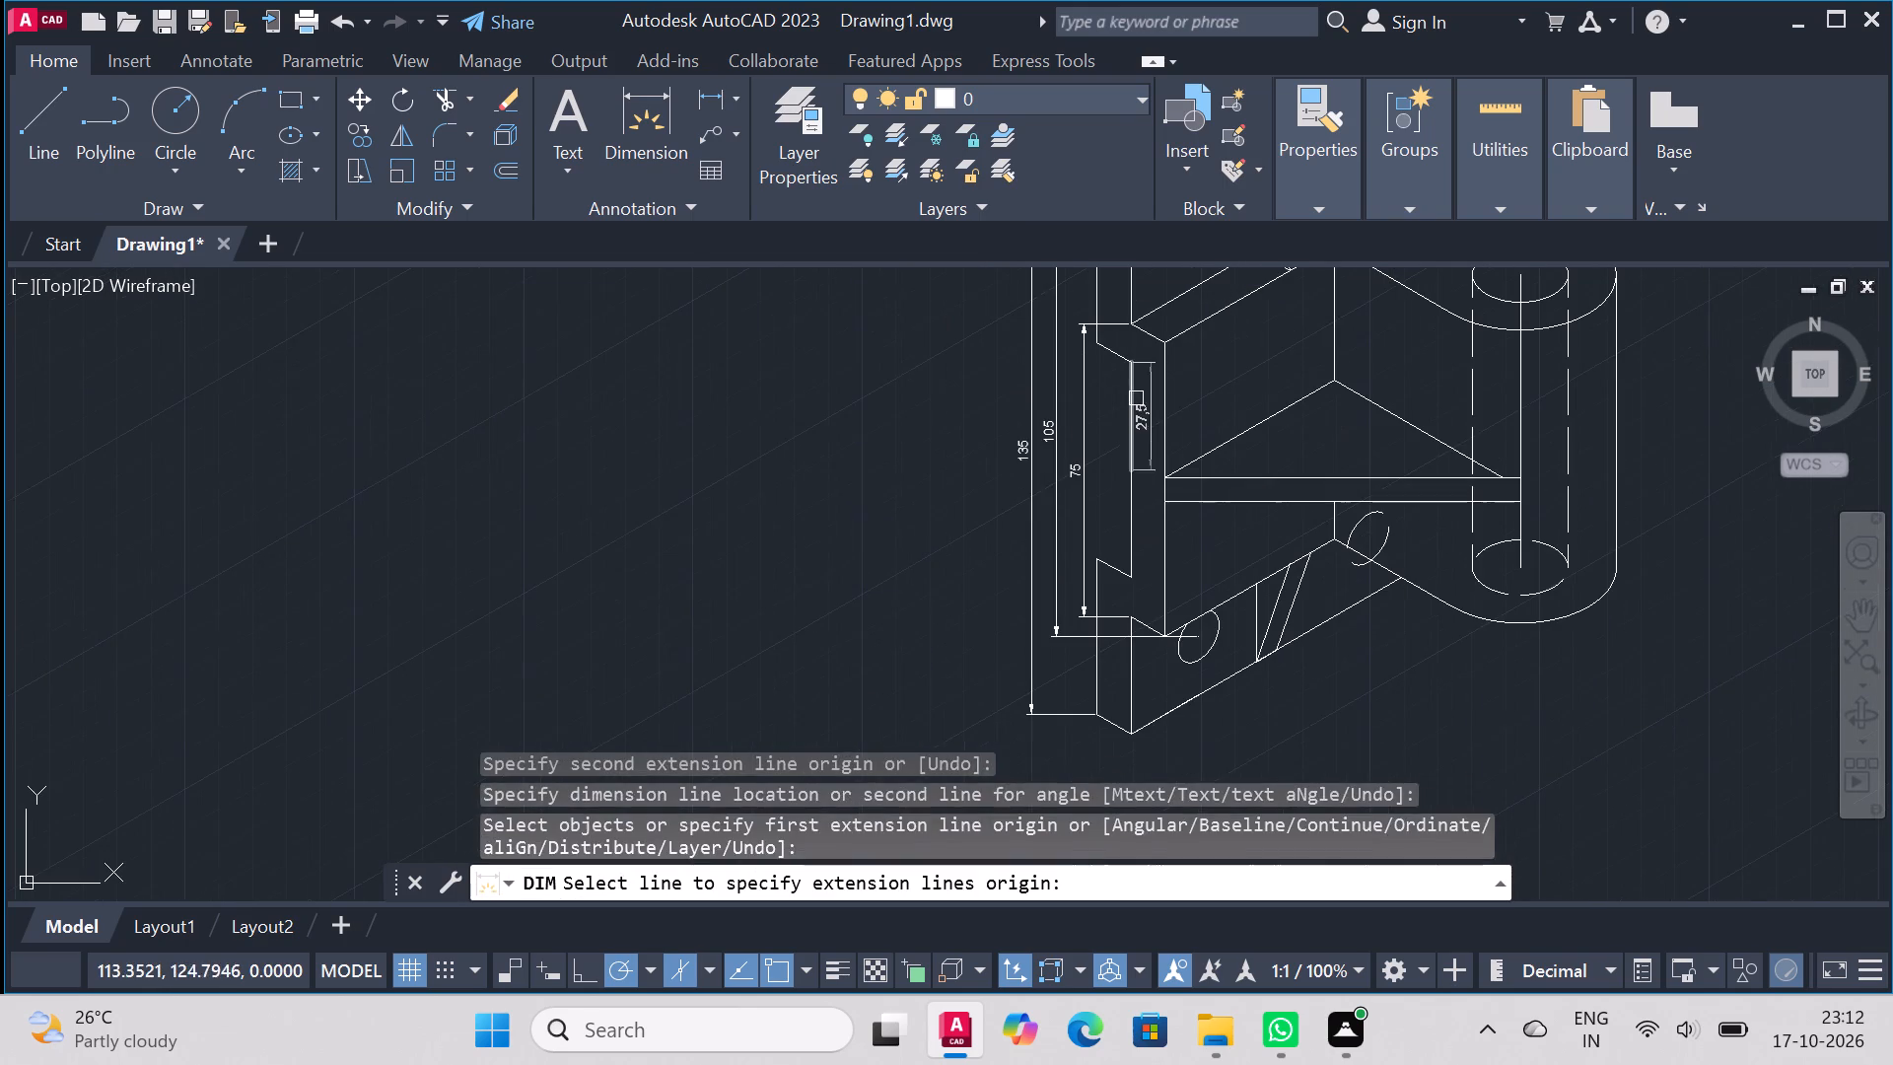
pyautogui.click(1130, 367)
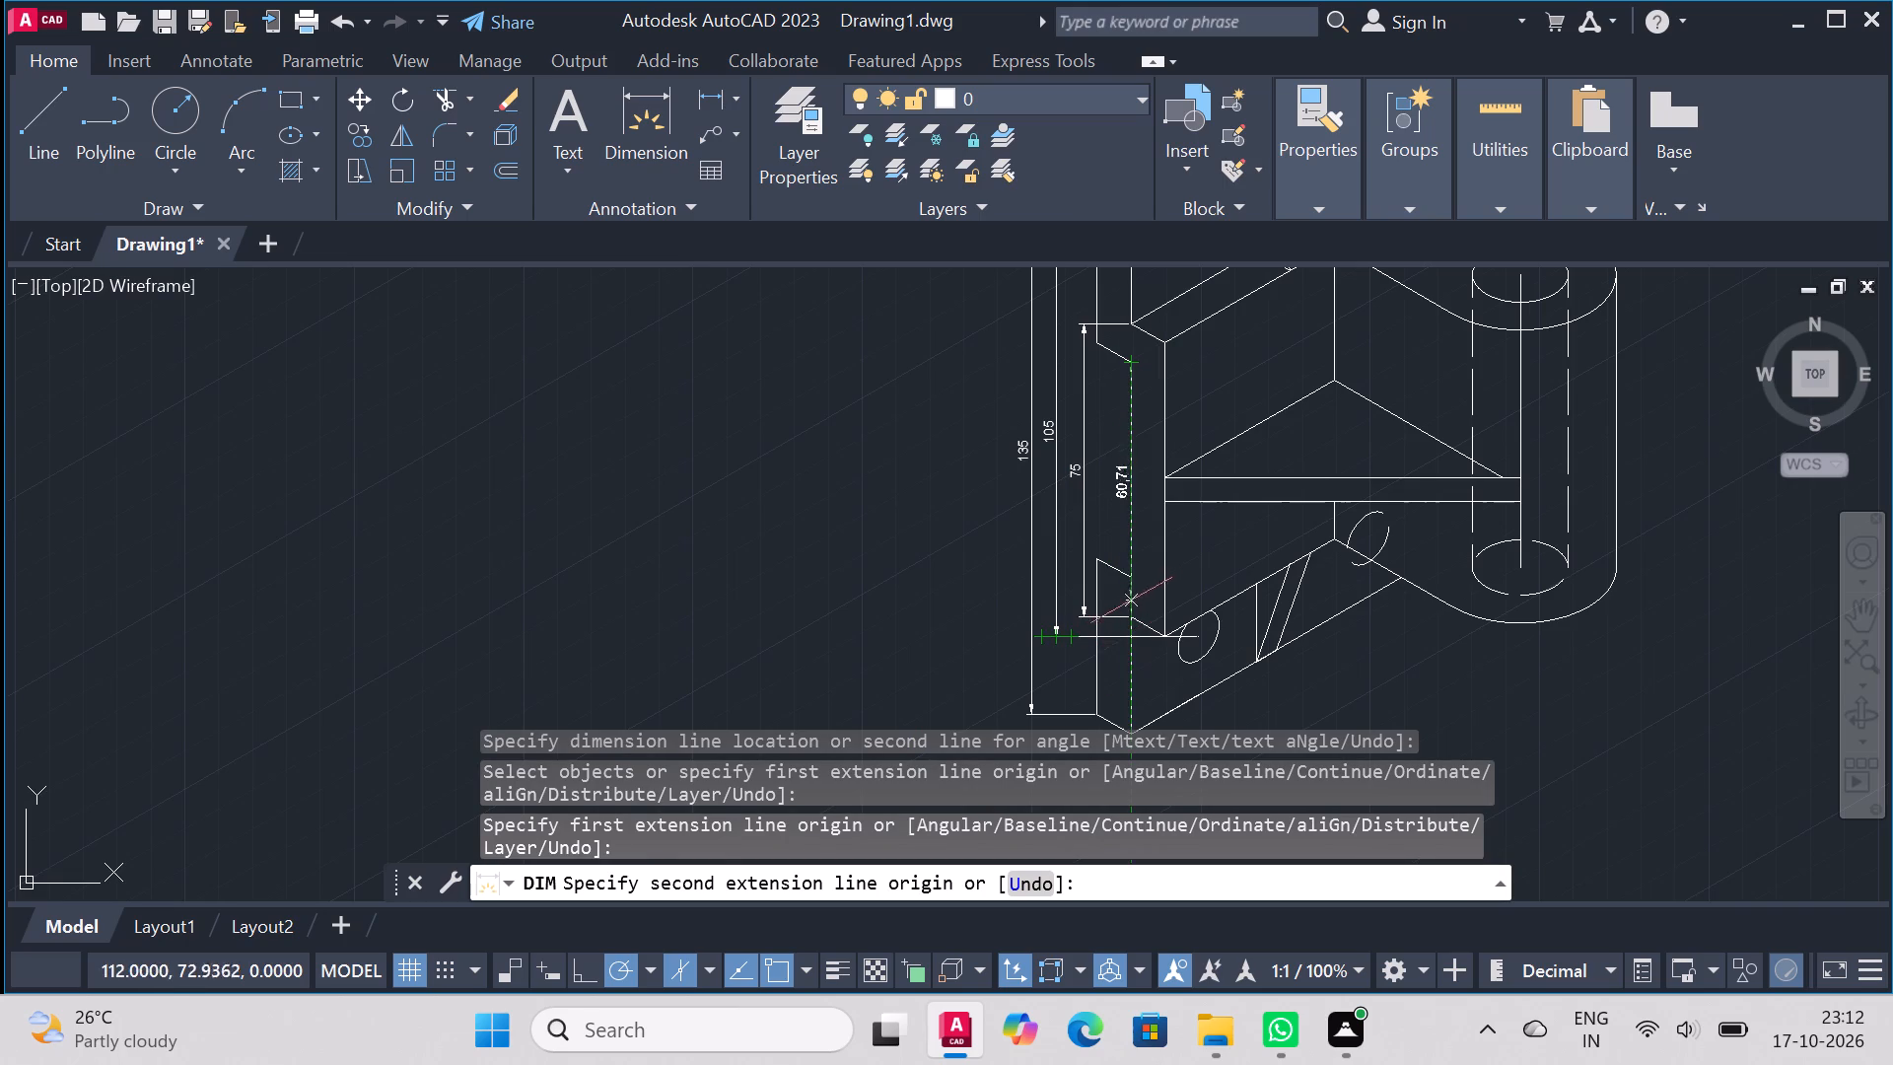
pyautogui.click(1133, 585)
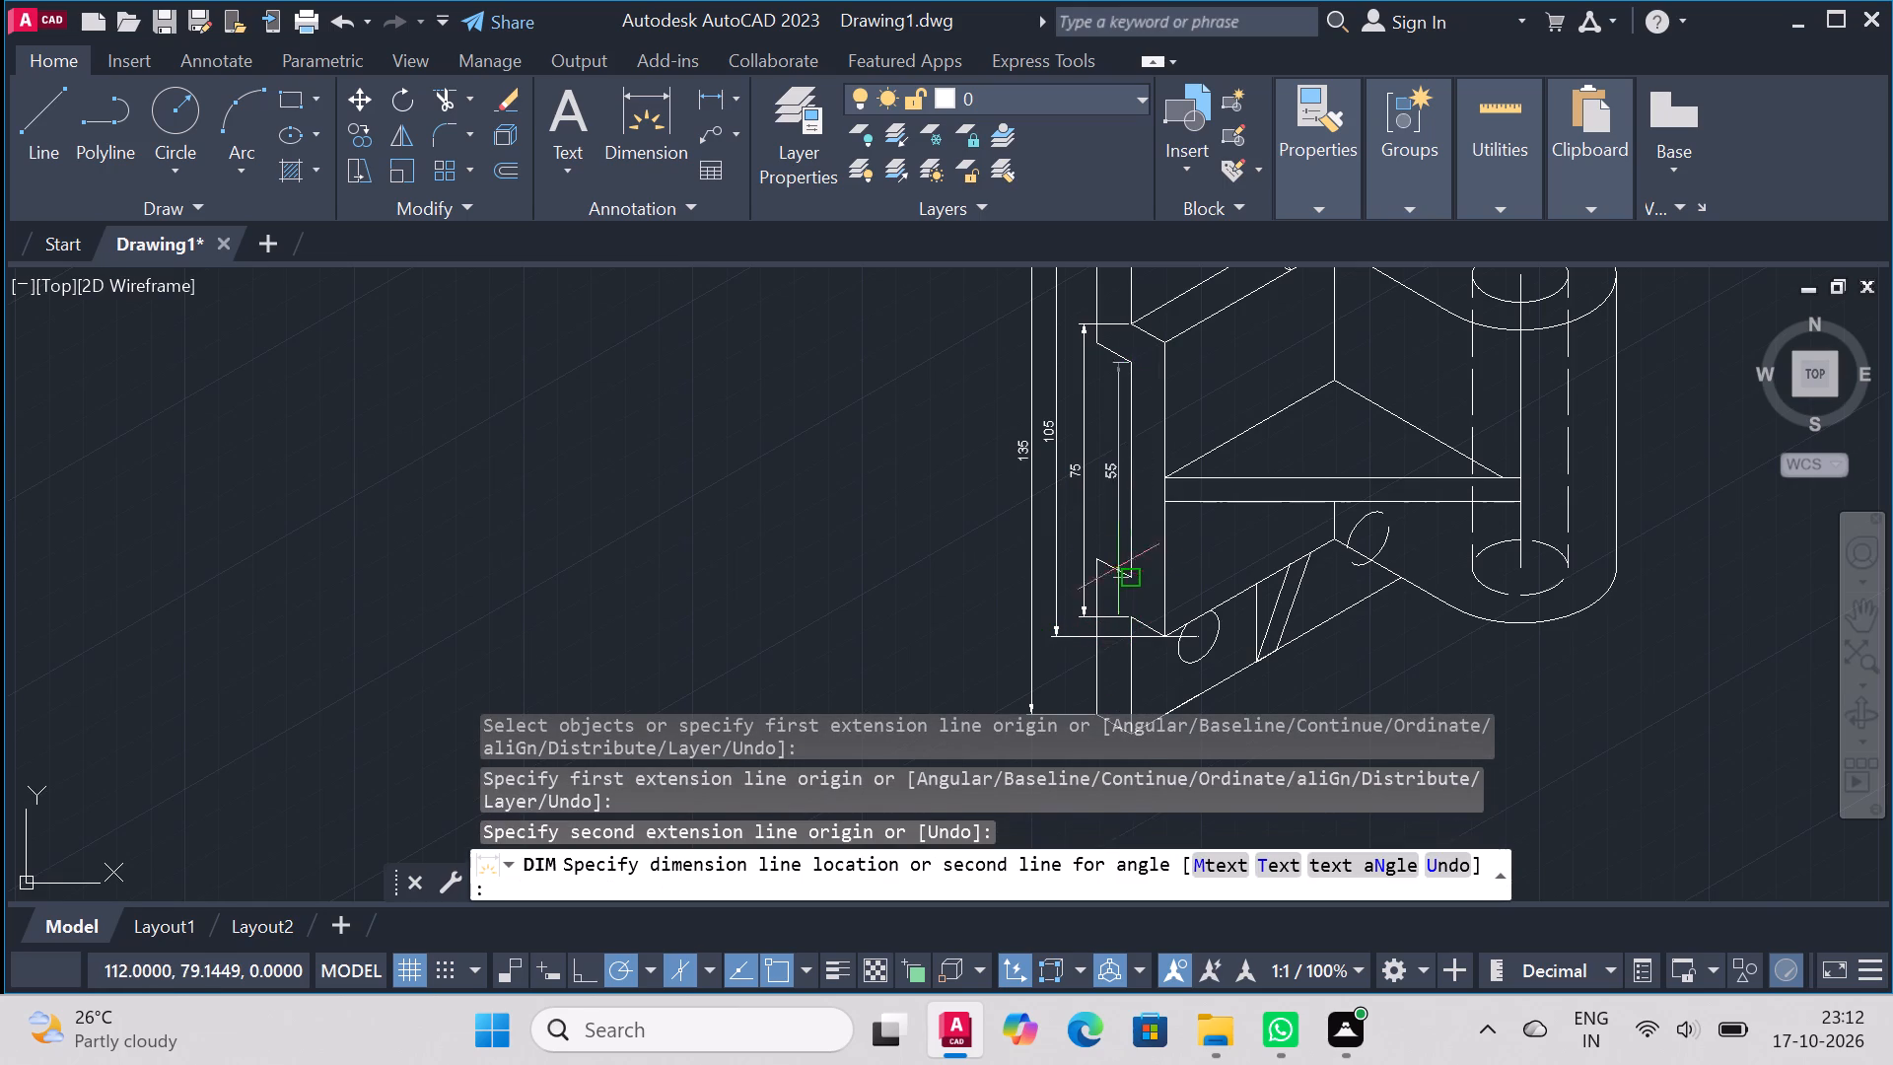
pyautogui.click(1107, 555)
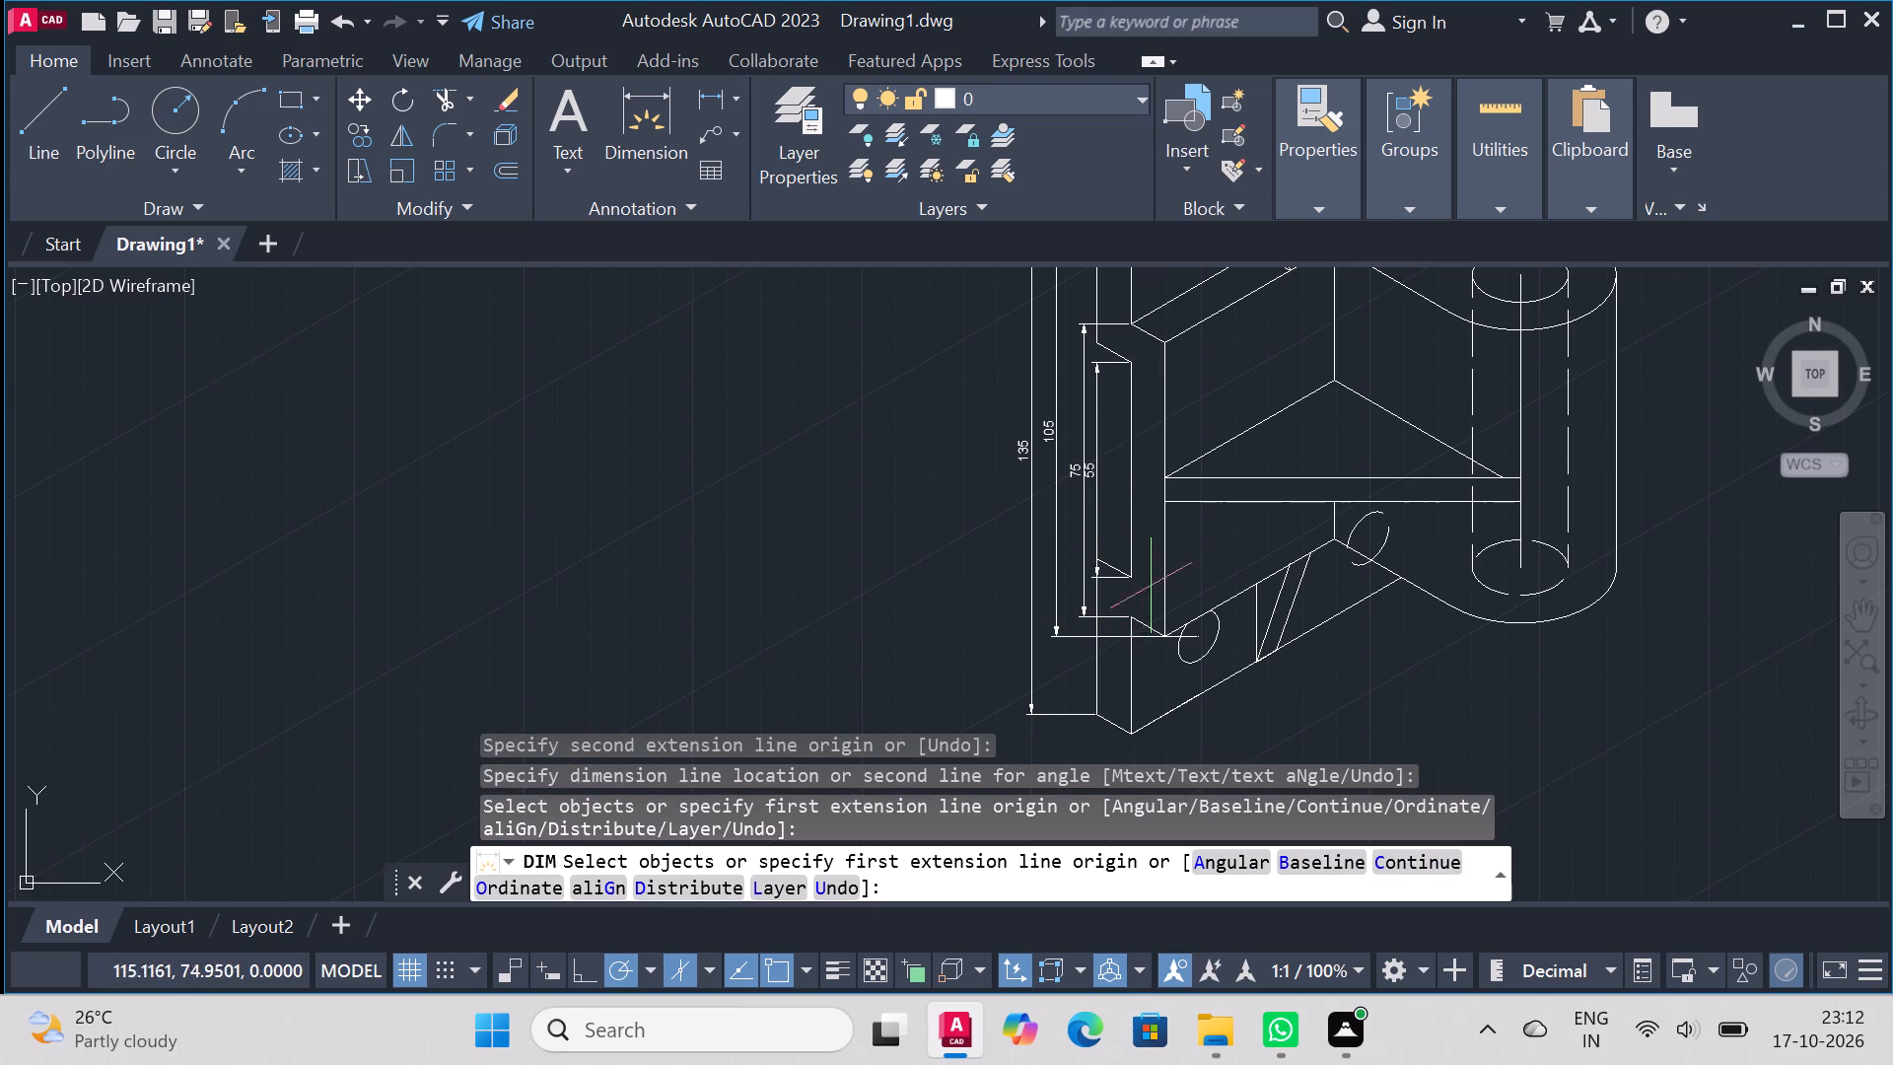
# Dimension the thickness of the horizontal rib at the front vertical edge, inside the other vertical dimensions.
pyautogui.scroll(4, 1167, 491)
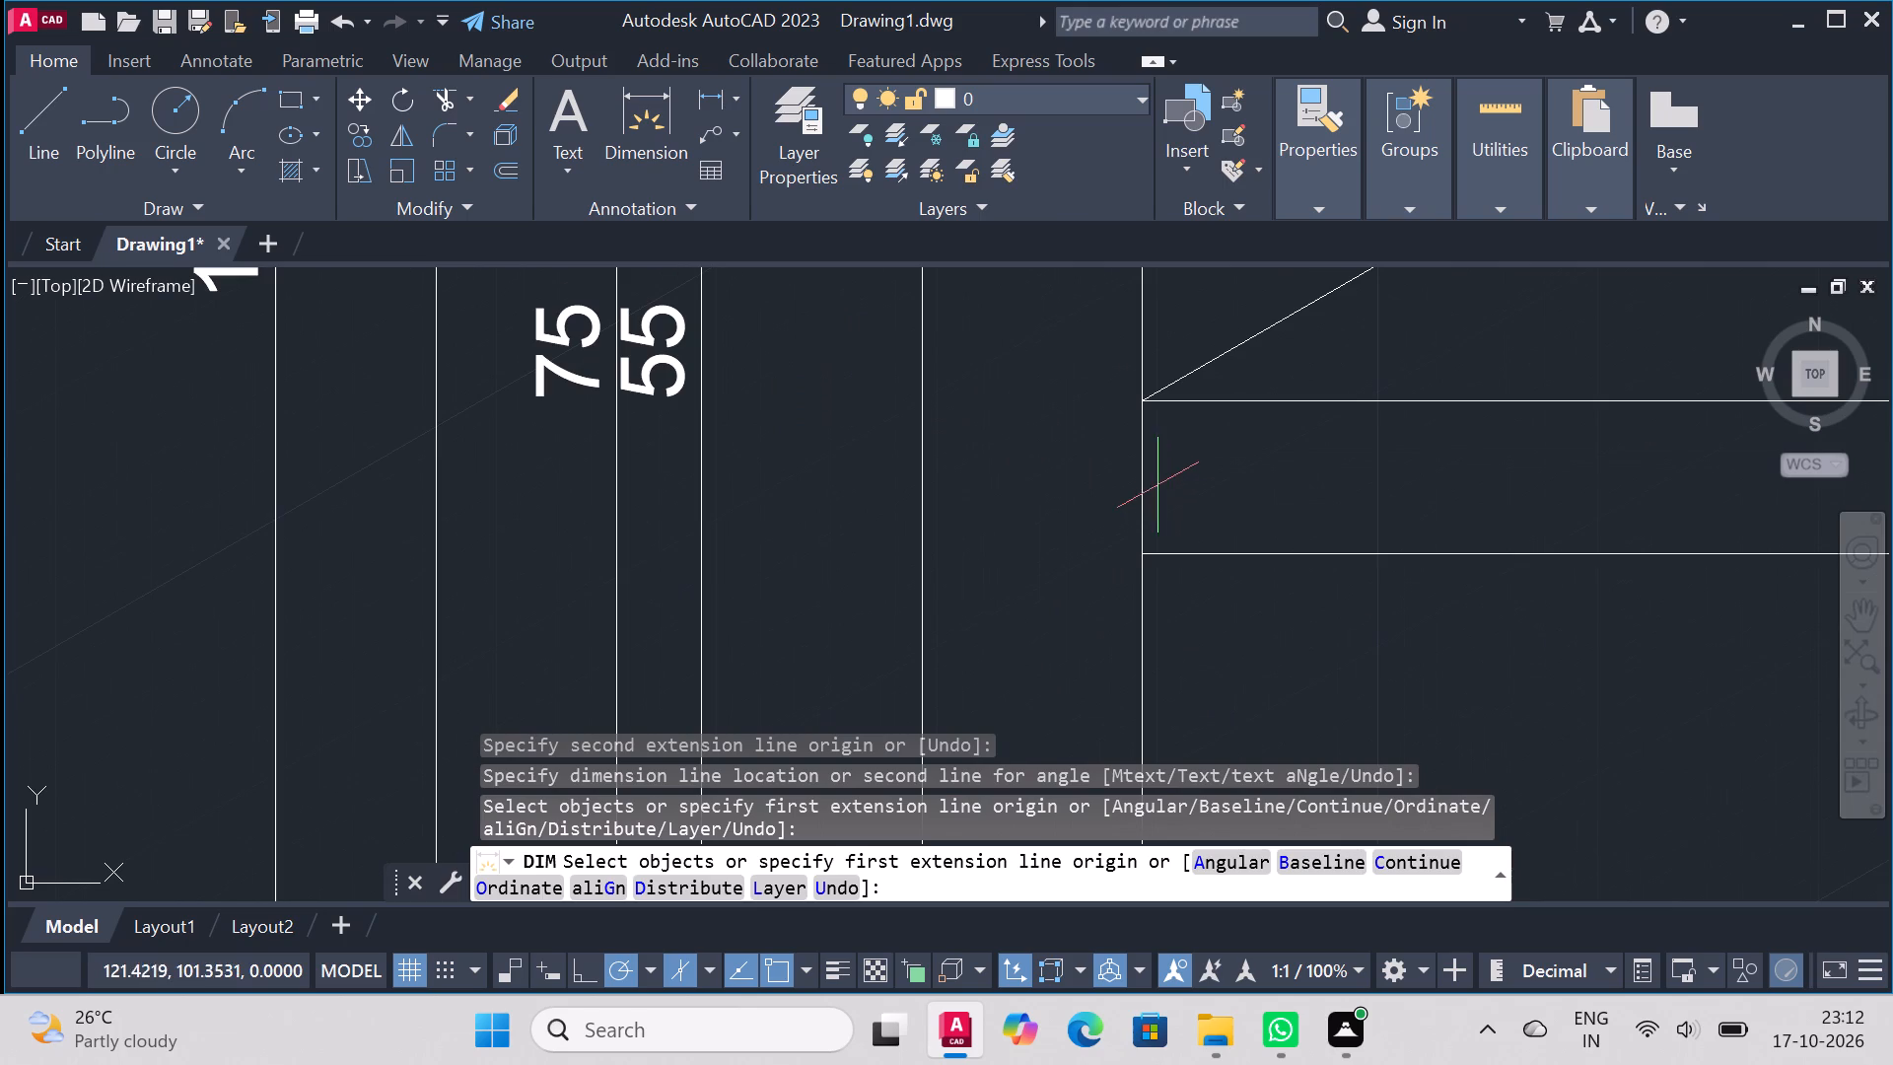
pyautogui.click(1142, 399)
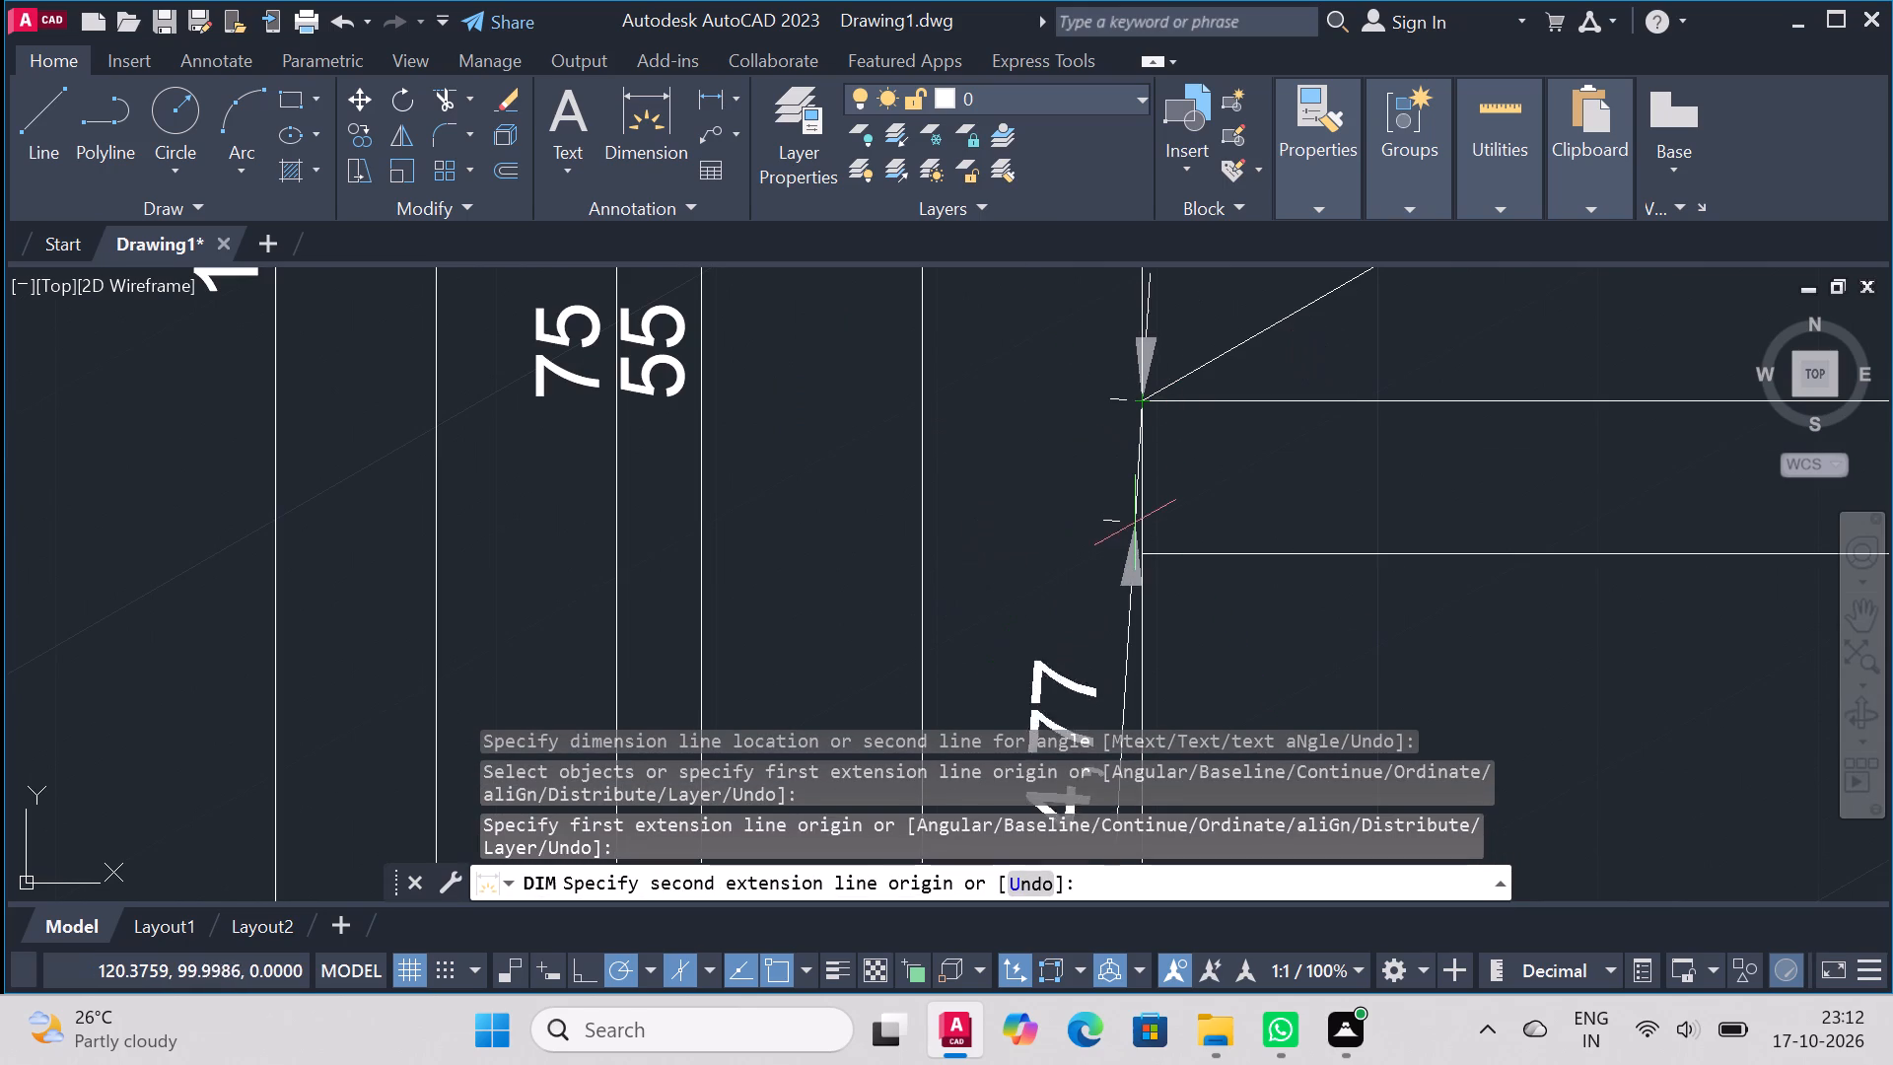
pyautogui.click(1146, 555)
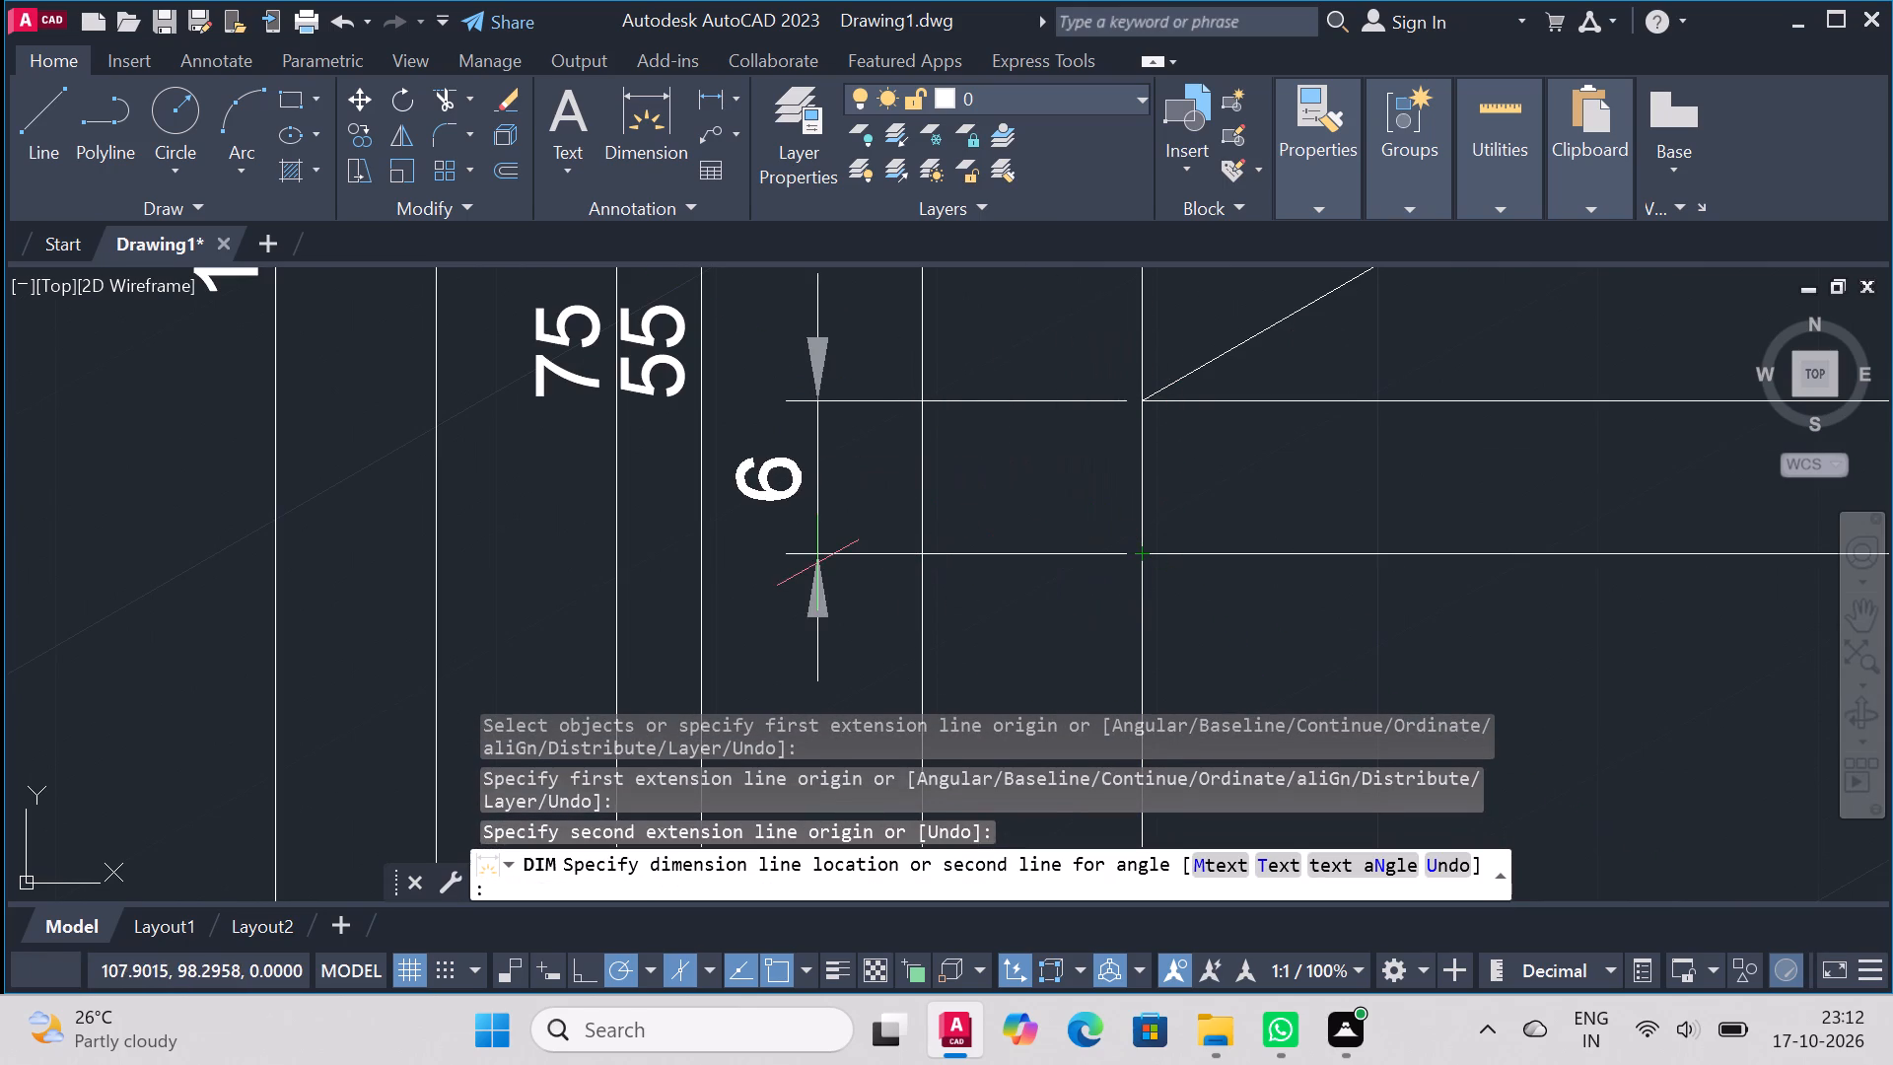
pyautogui.click(817, 563)
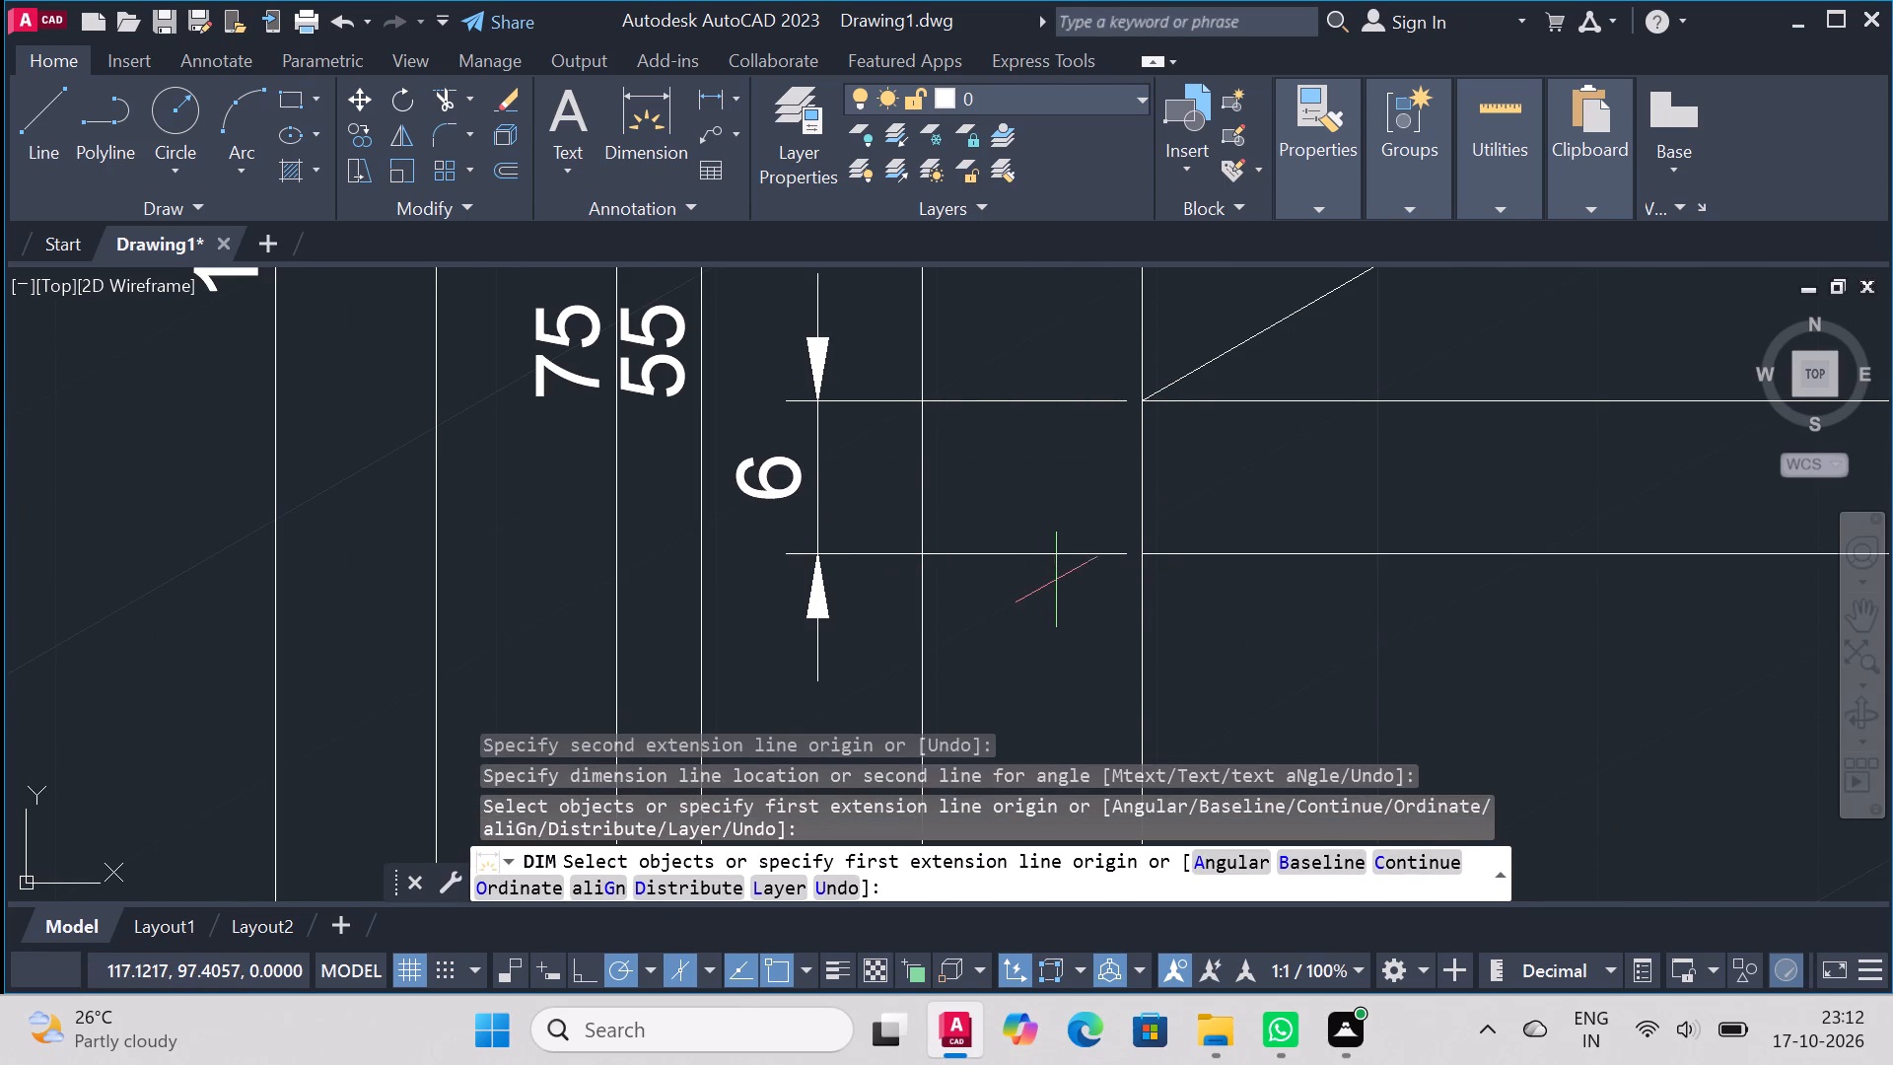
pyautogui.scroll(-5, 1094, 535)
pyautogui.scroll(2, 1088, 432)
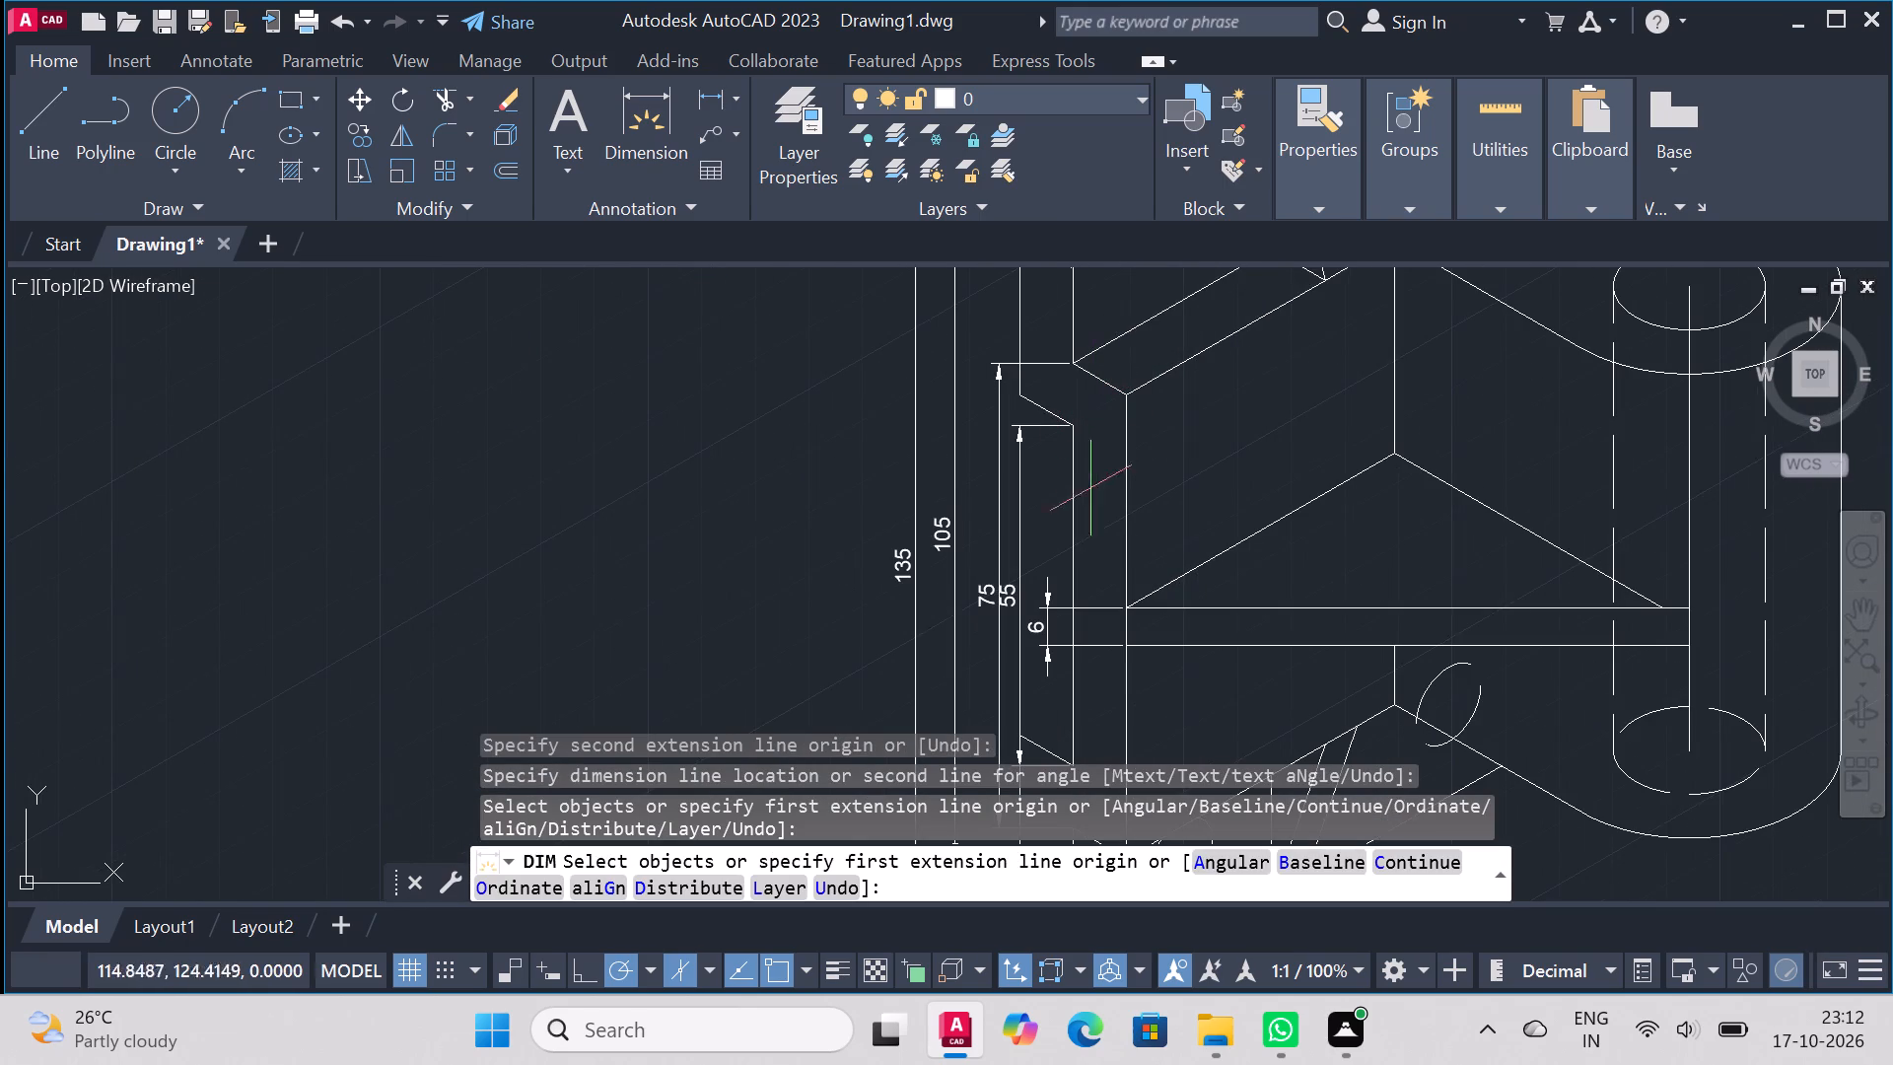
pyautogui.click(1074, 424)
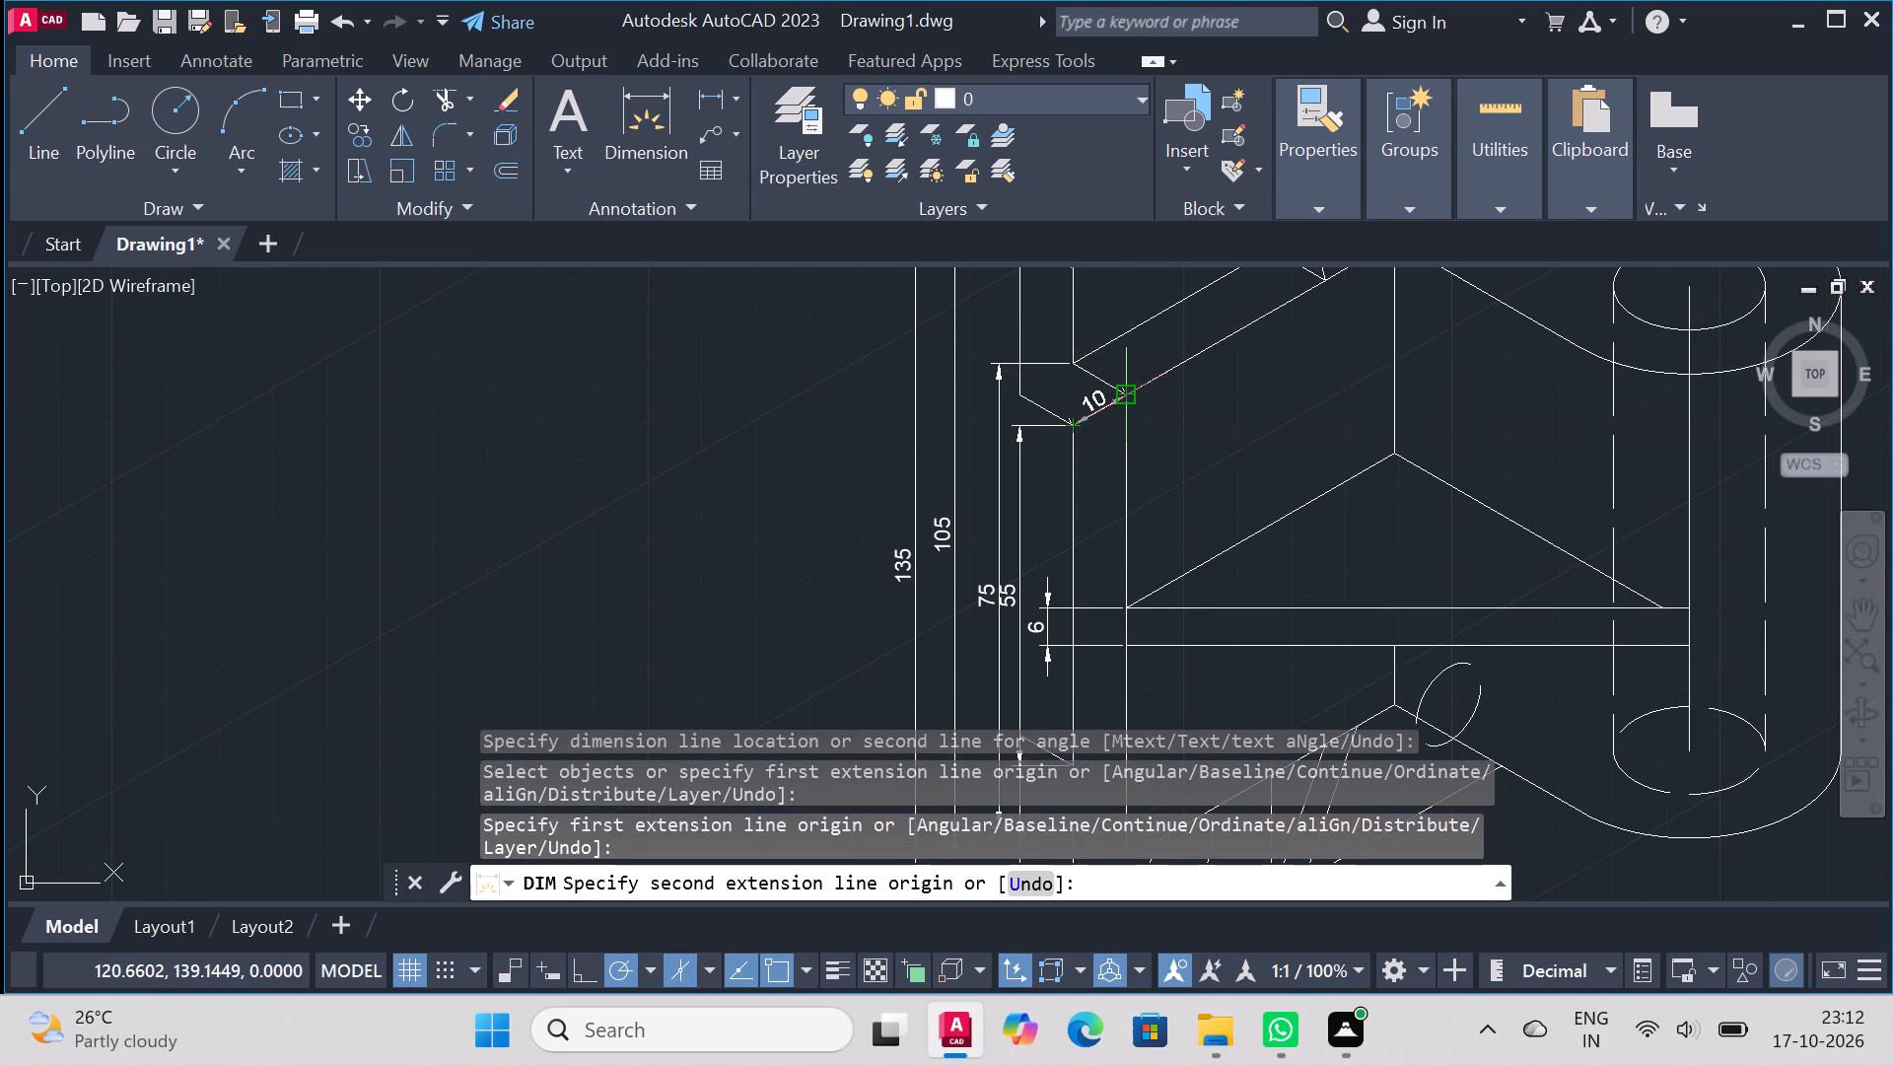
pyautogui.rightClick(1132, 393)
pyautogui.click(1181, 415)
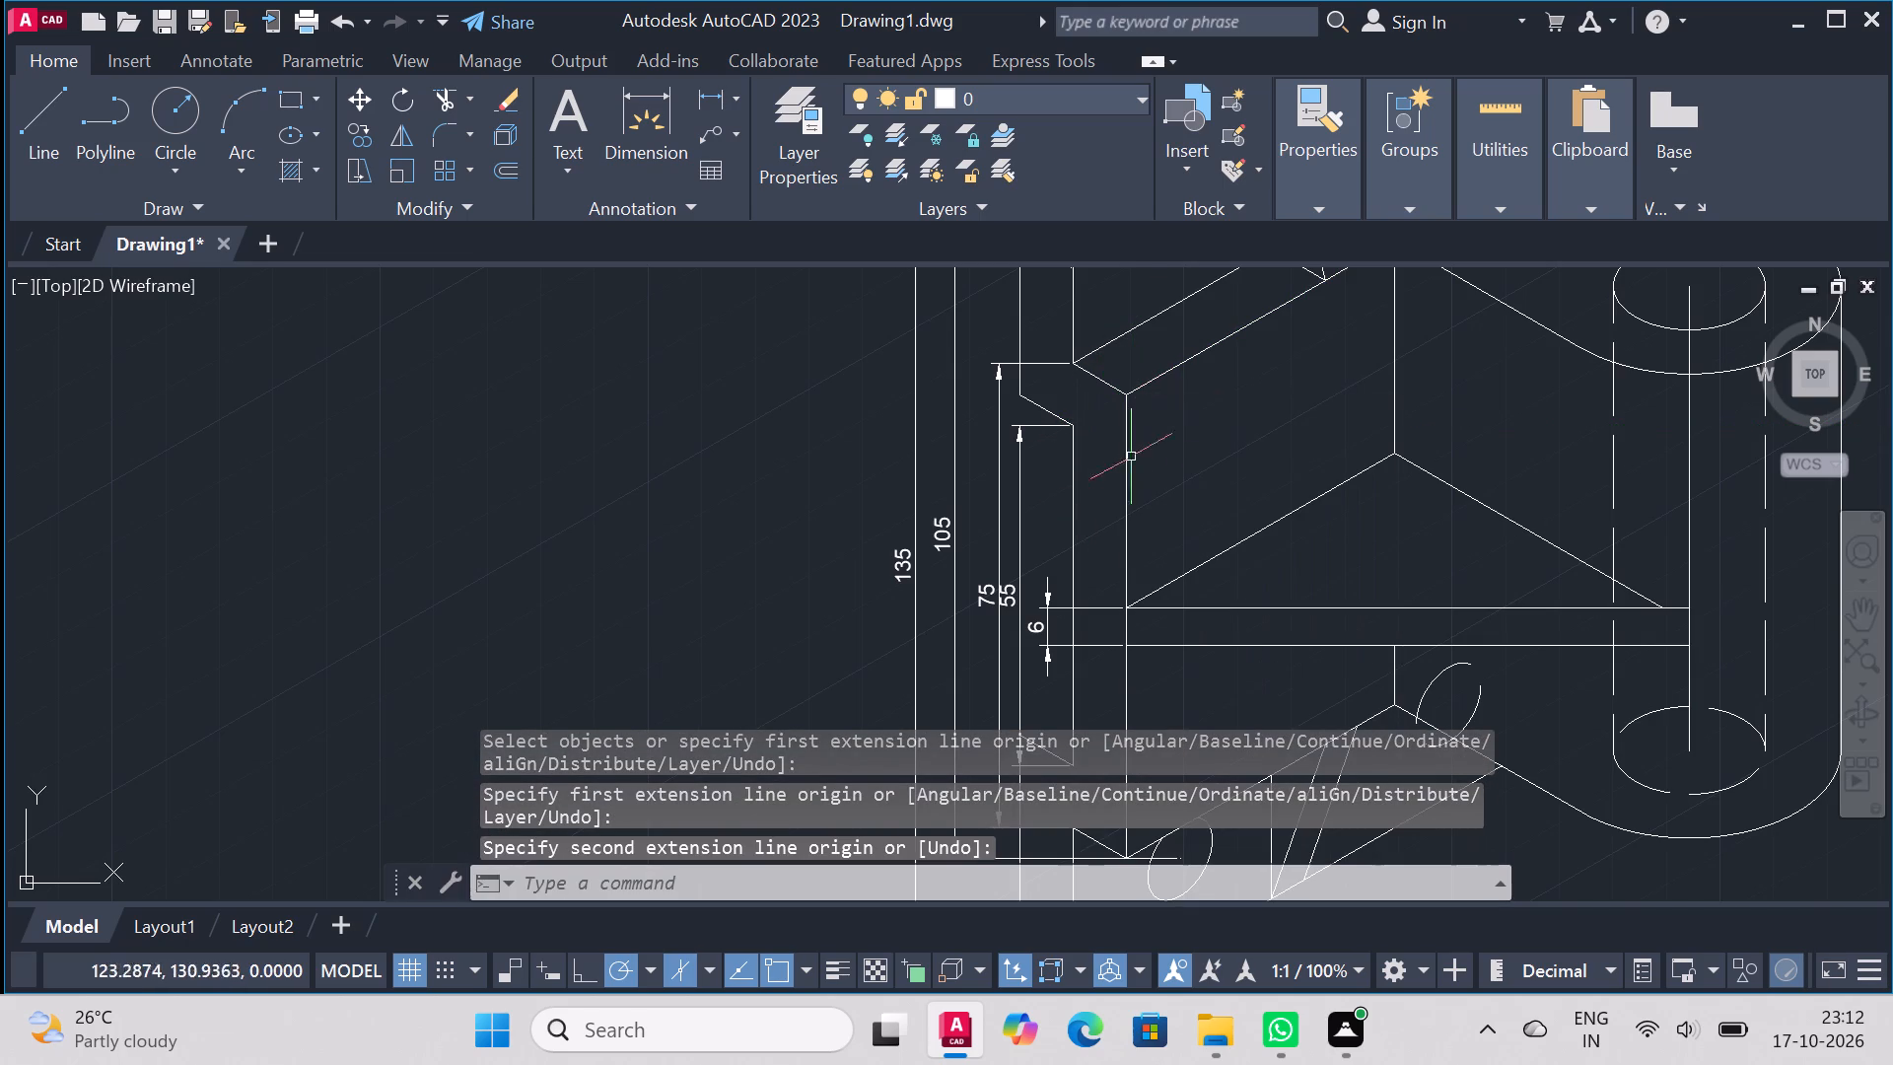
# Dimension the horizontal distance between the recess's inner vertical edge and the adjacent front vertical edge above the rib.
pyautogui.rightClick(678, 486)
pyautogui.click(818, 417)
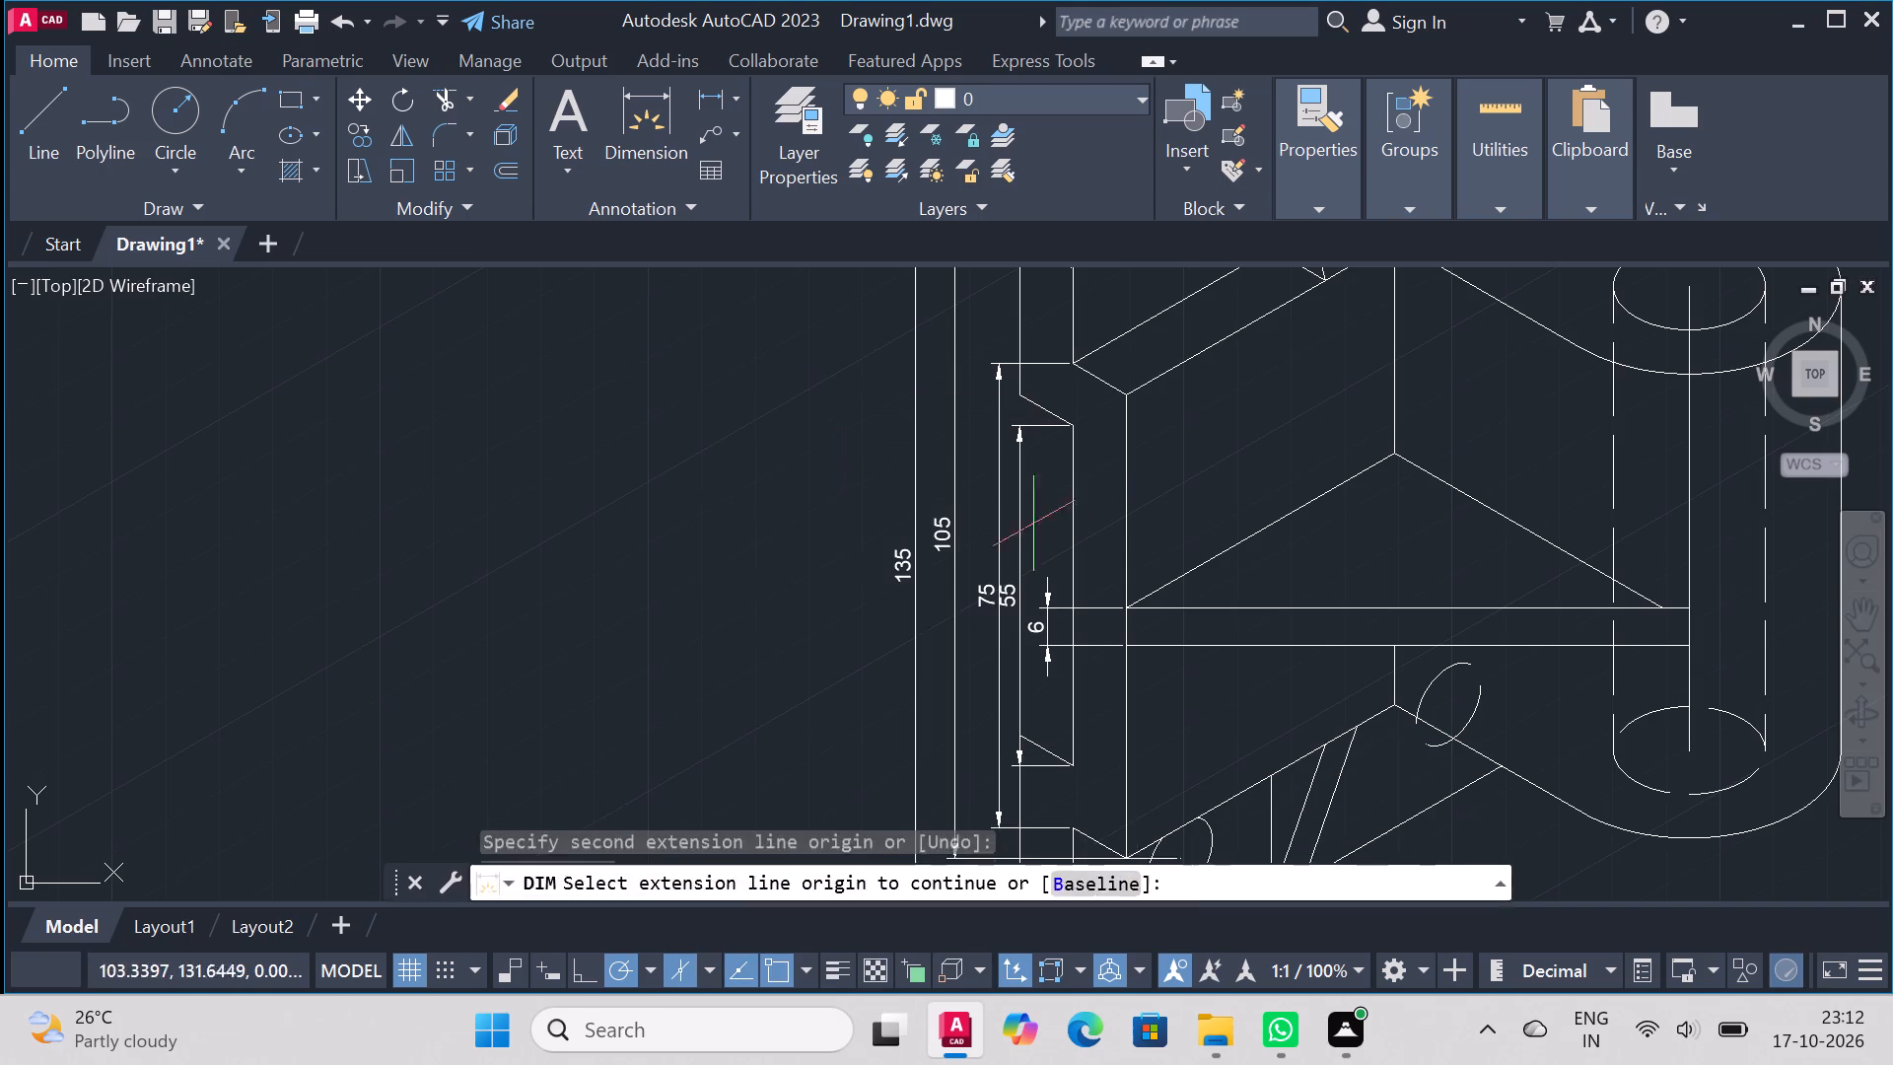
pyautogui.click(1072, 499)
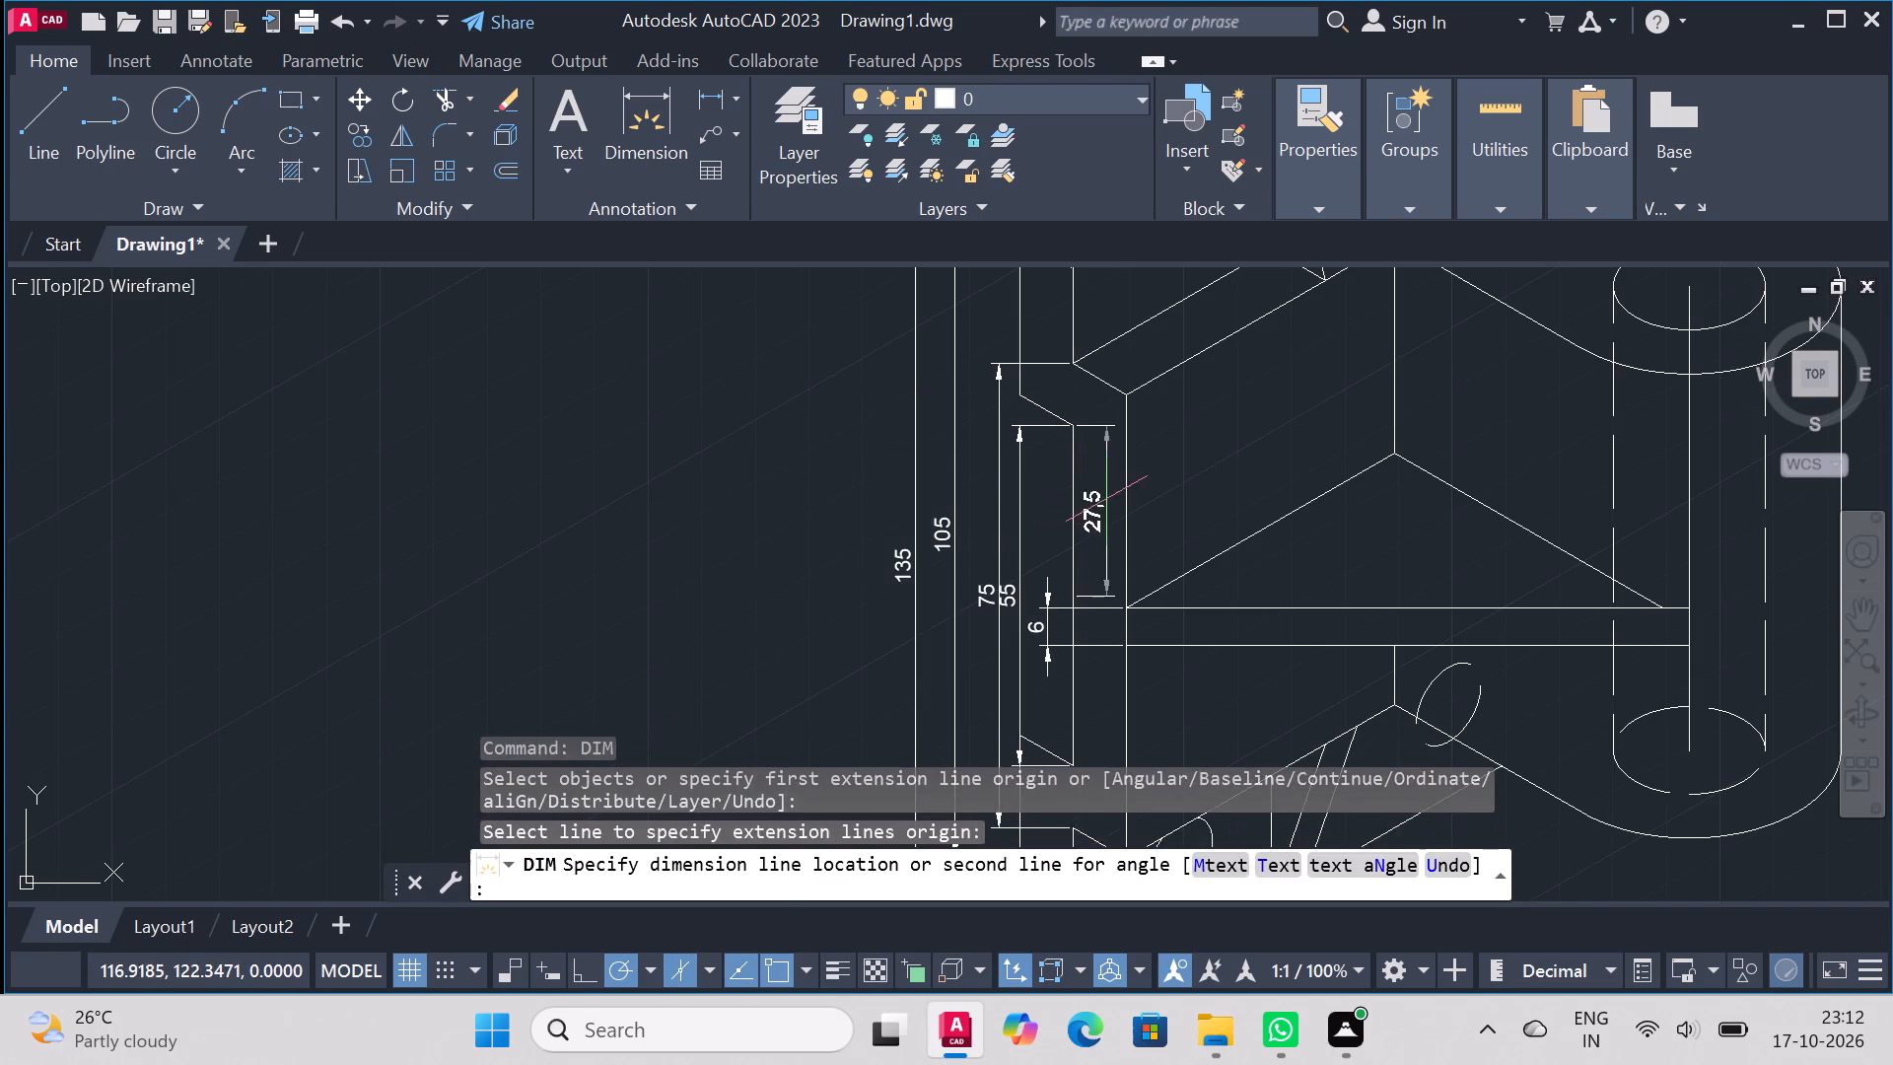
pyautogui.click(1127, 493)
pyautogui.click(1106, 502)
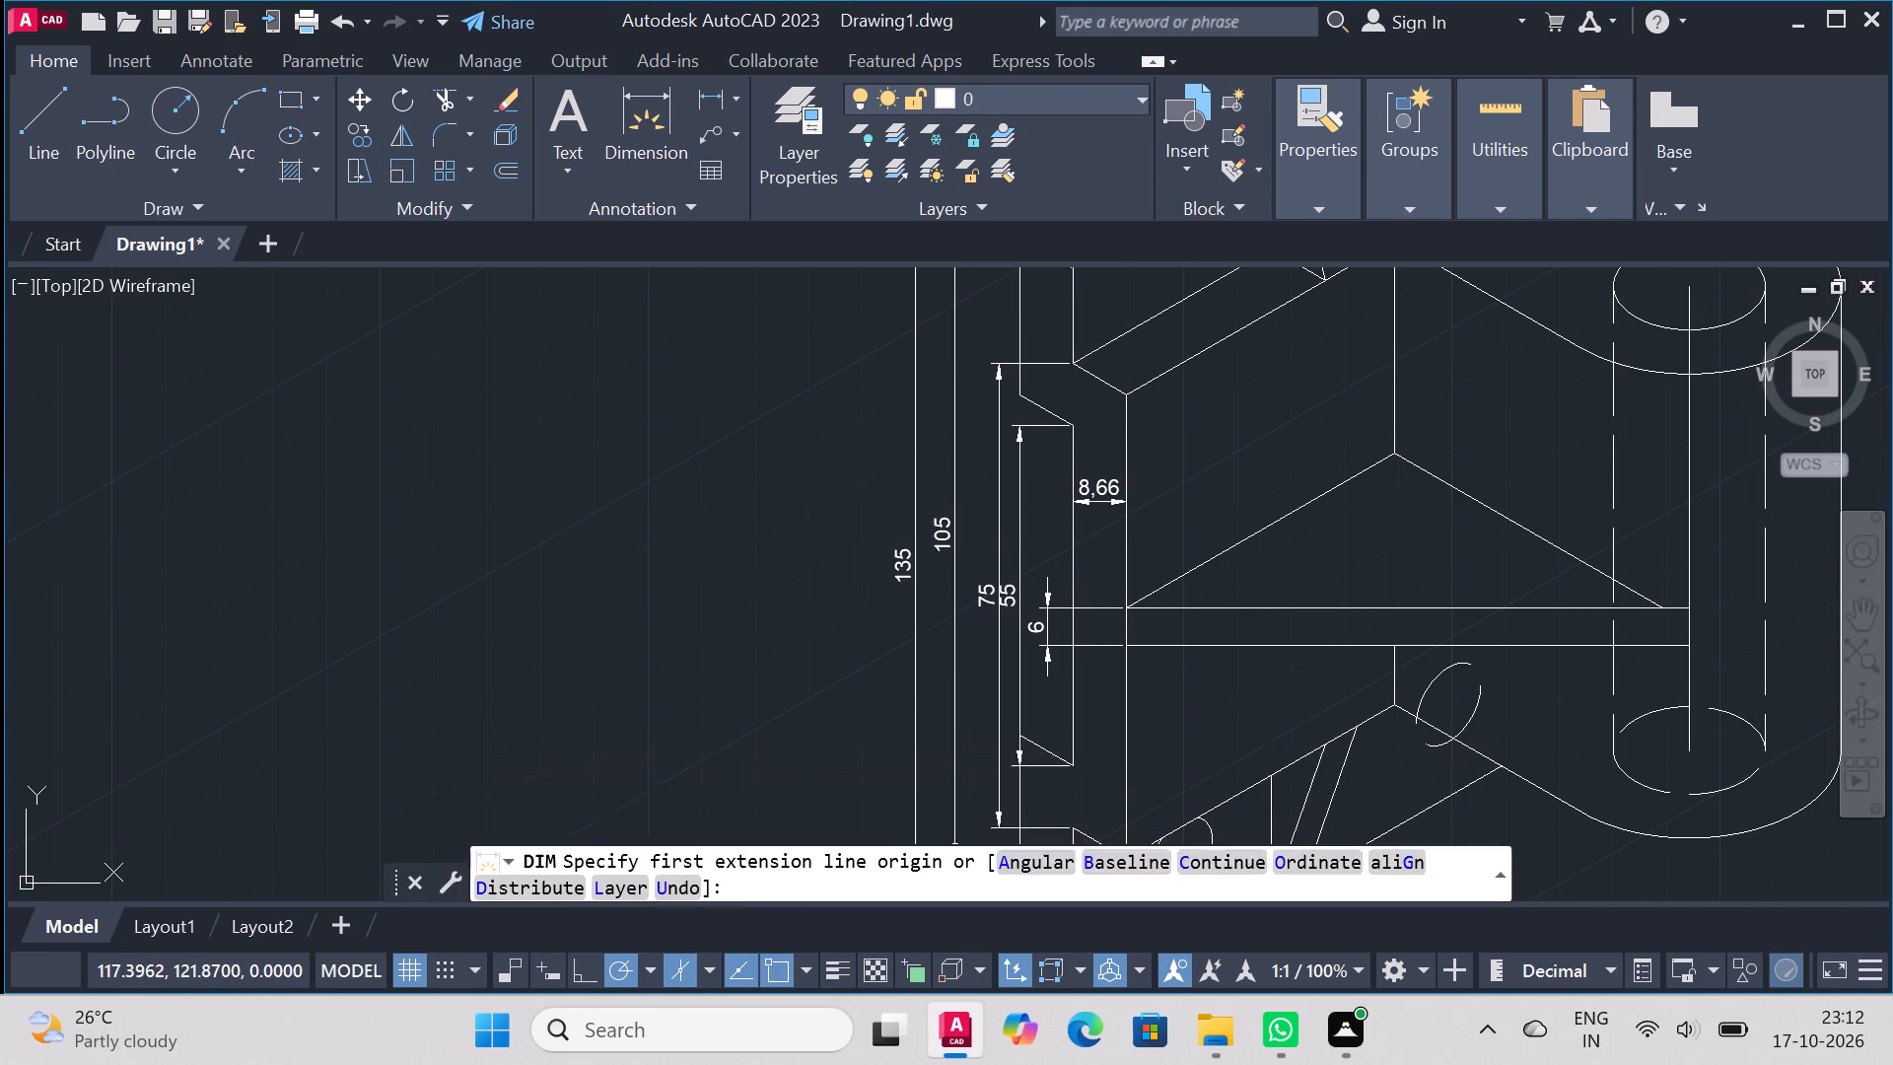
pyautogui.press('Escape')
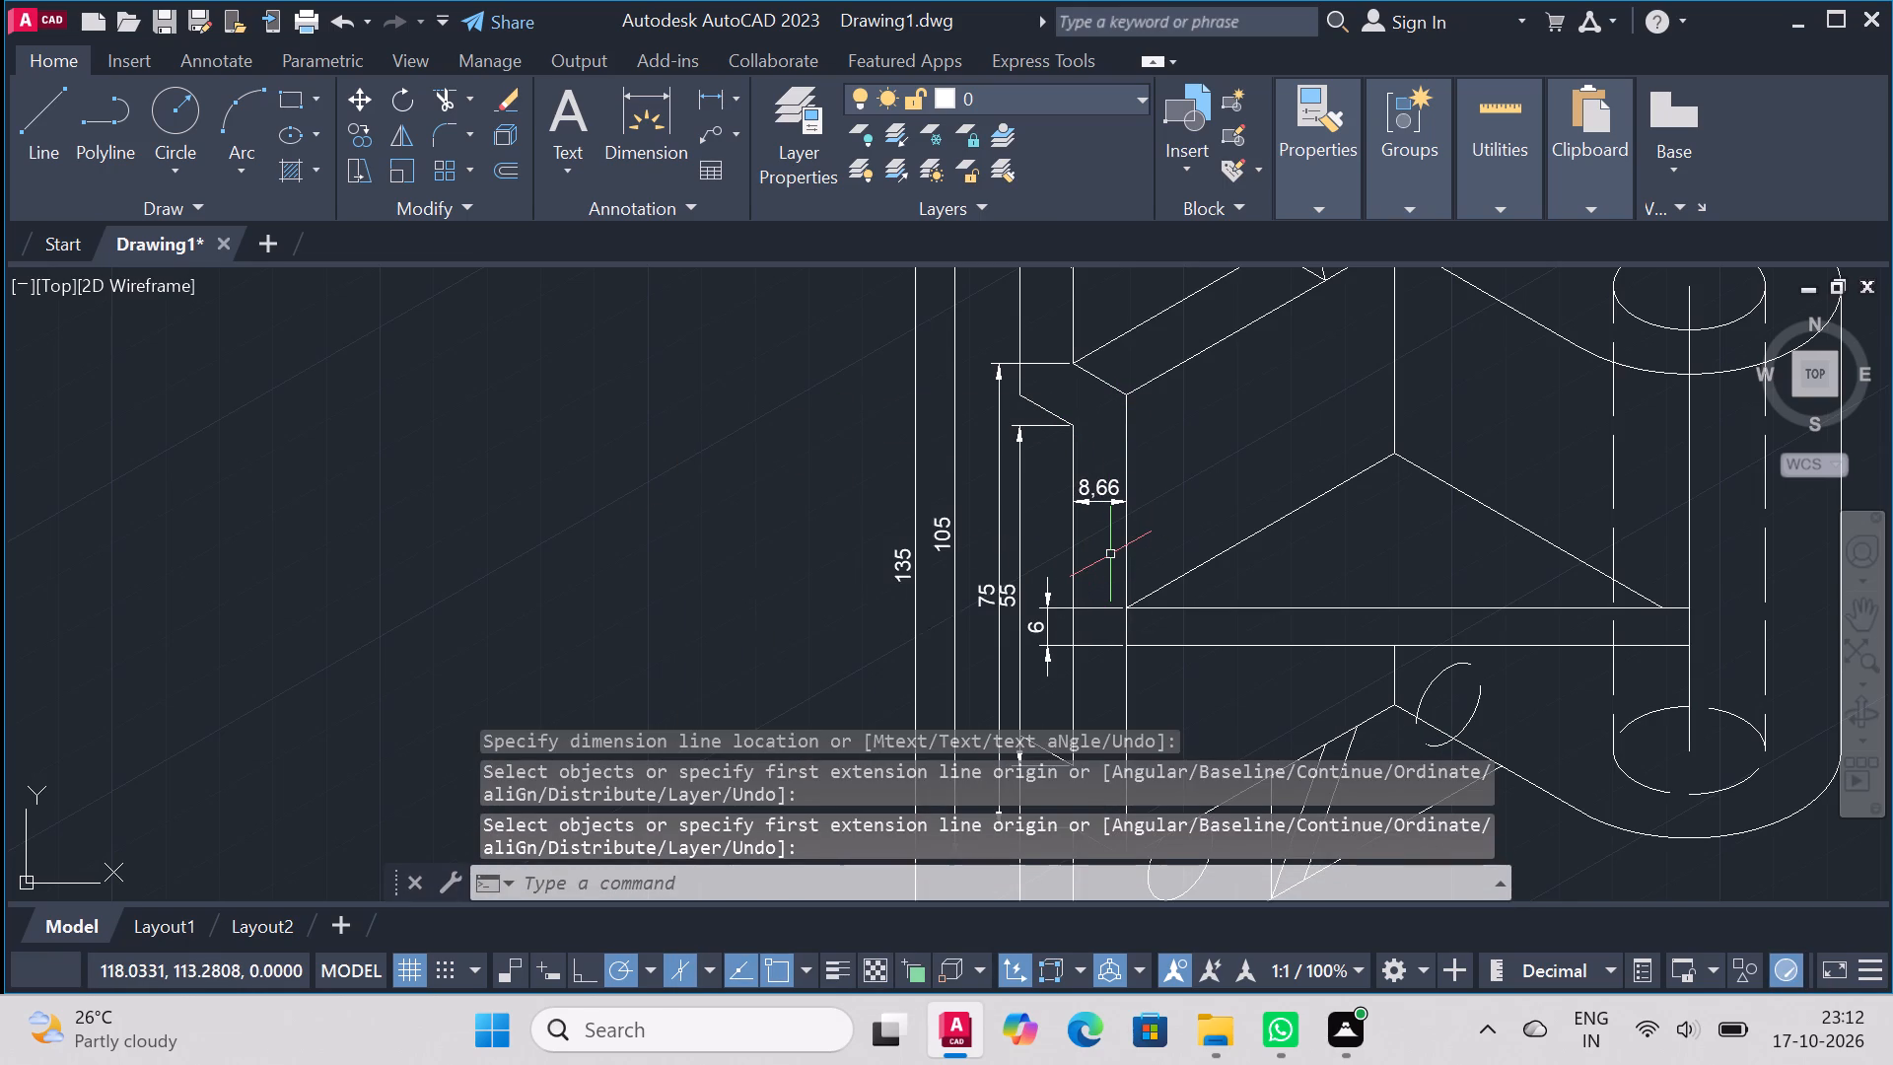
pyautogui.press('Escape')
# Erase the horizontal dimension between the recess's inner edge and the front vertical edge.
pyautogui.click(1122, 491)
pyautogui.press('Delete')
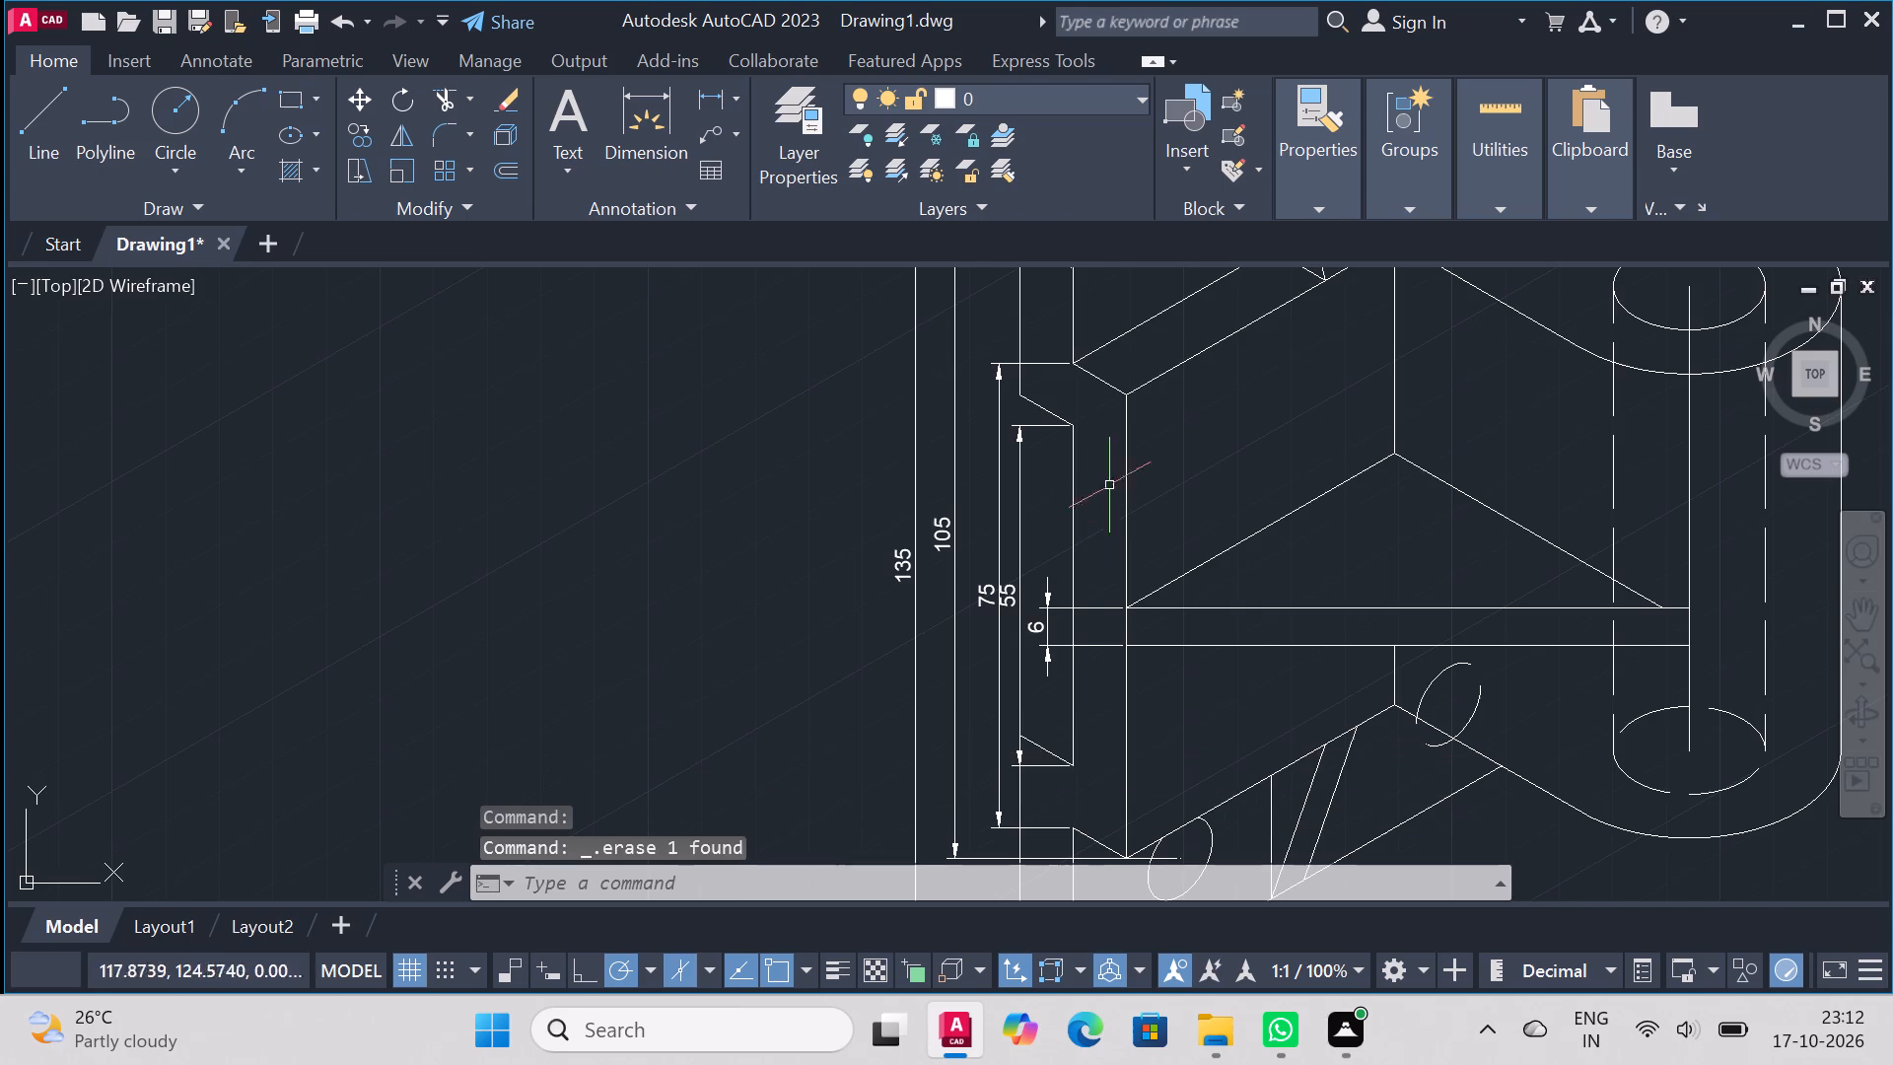
# Dimension the lower plate's thickness along its short bottom edge, placing the aligned dimension just below it.
pyautogui.scroll(-1, 1113, 467)
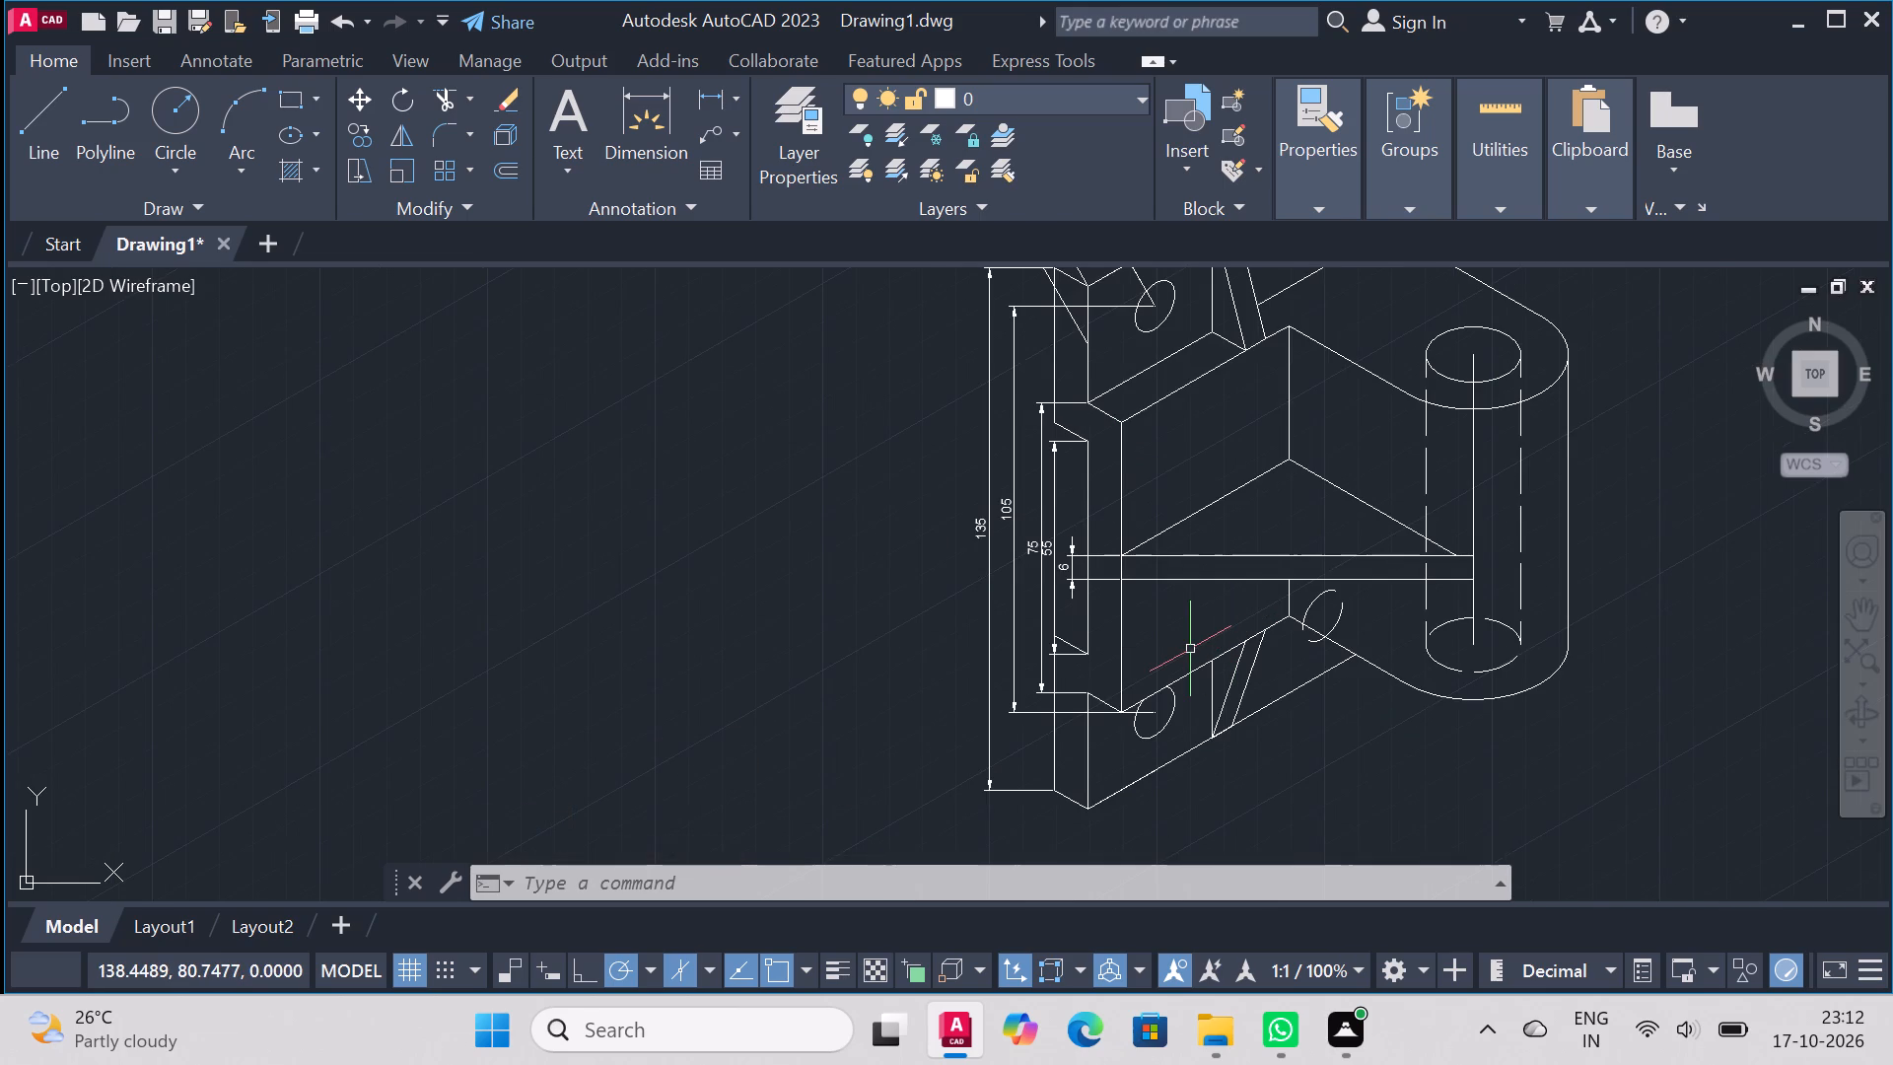
pyautogui.scroll(-2, 1186, 583)
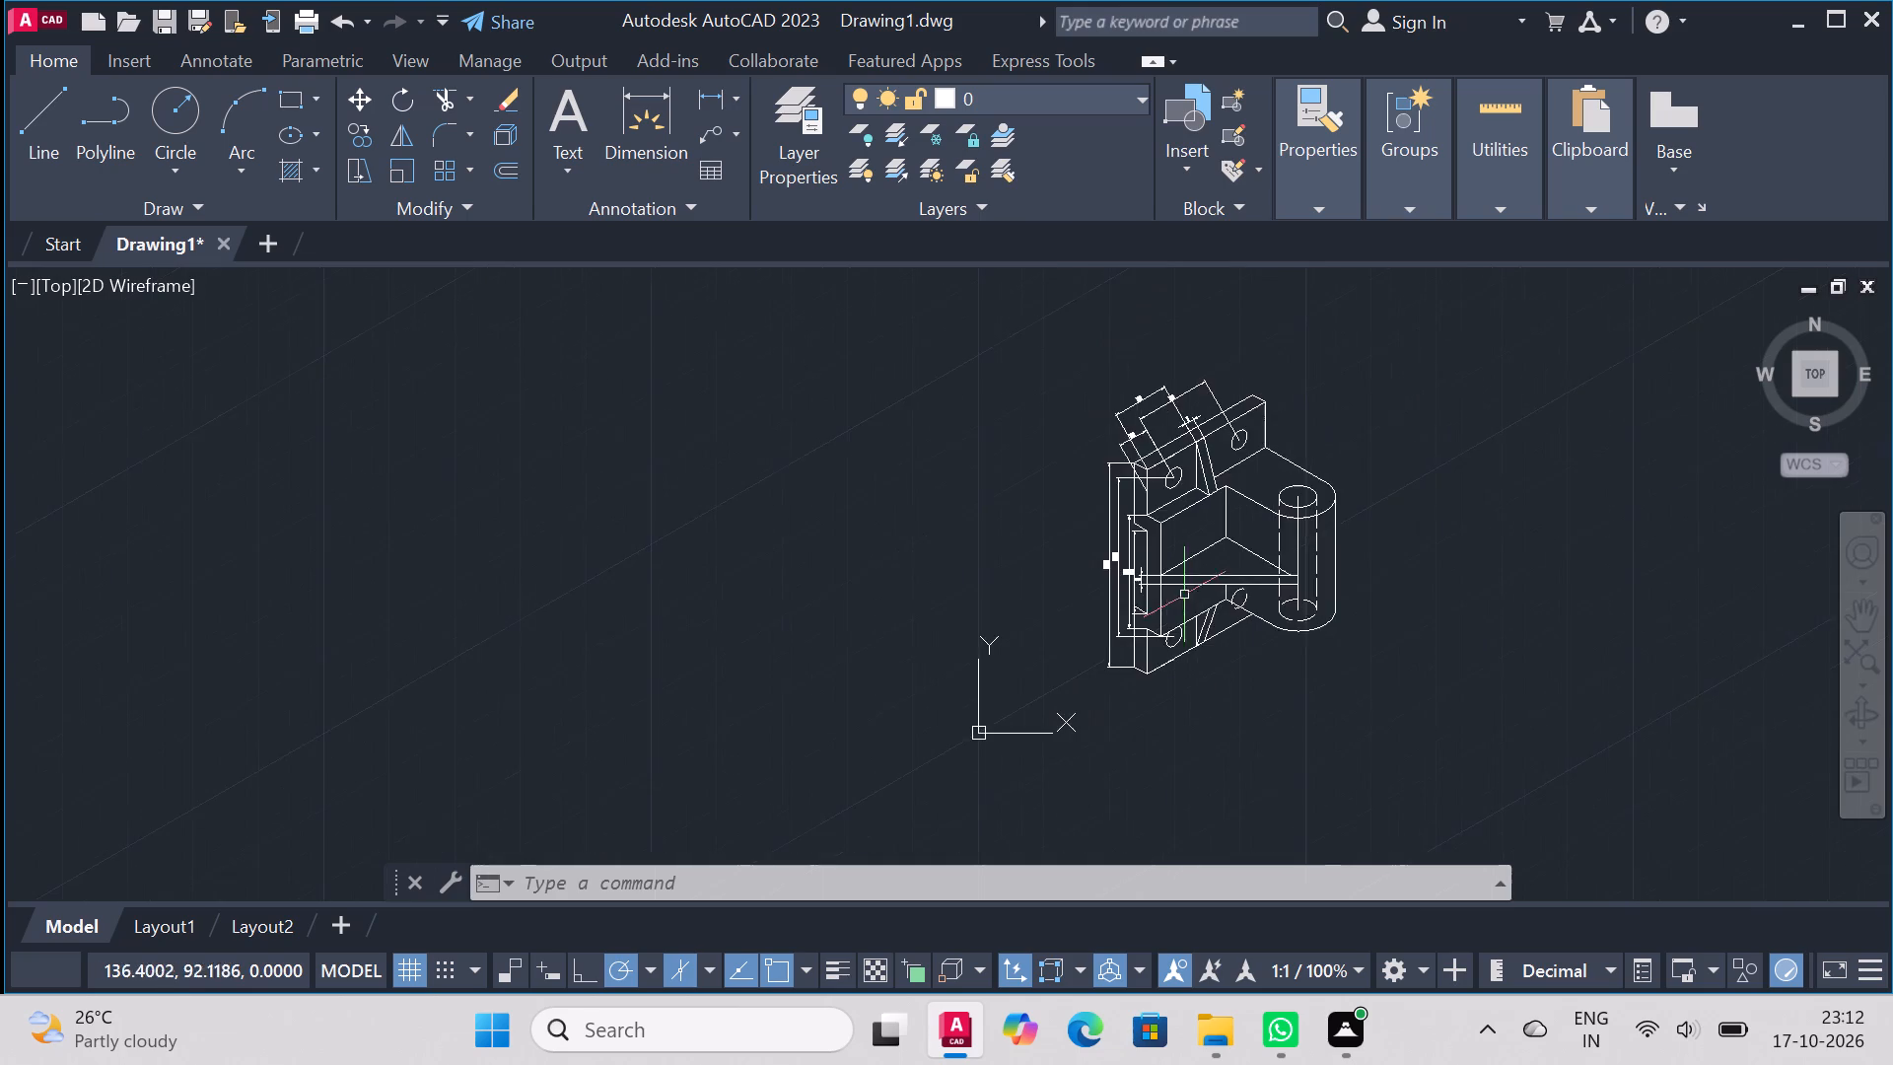
pyautogui.scroll(3, 1122, 712)
pyautogui.click(672, 115)
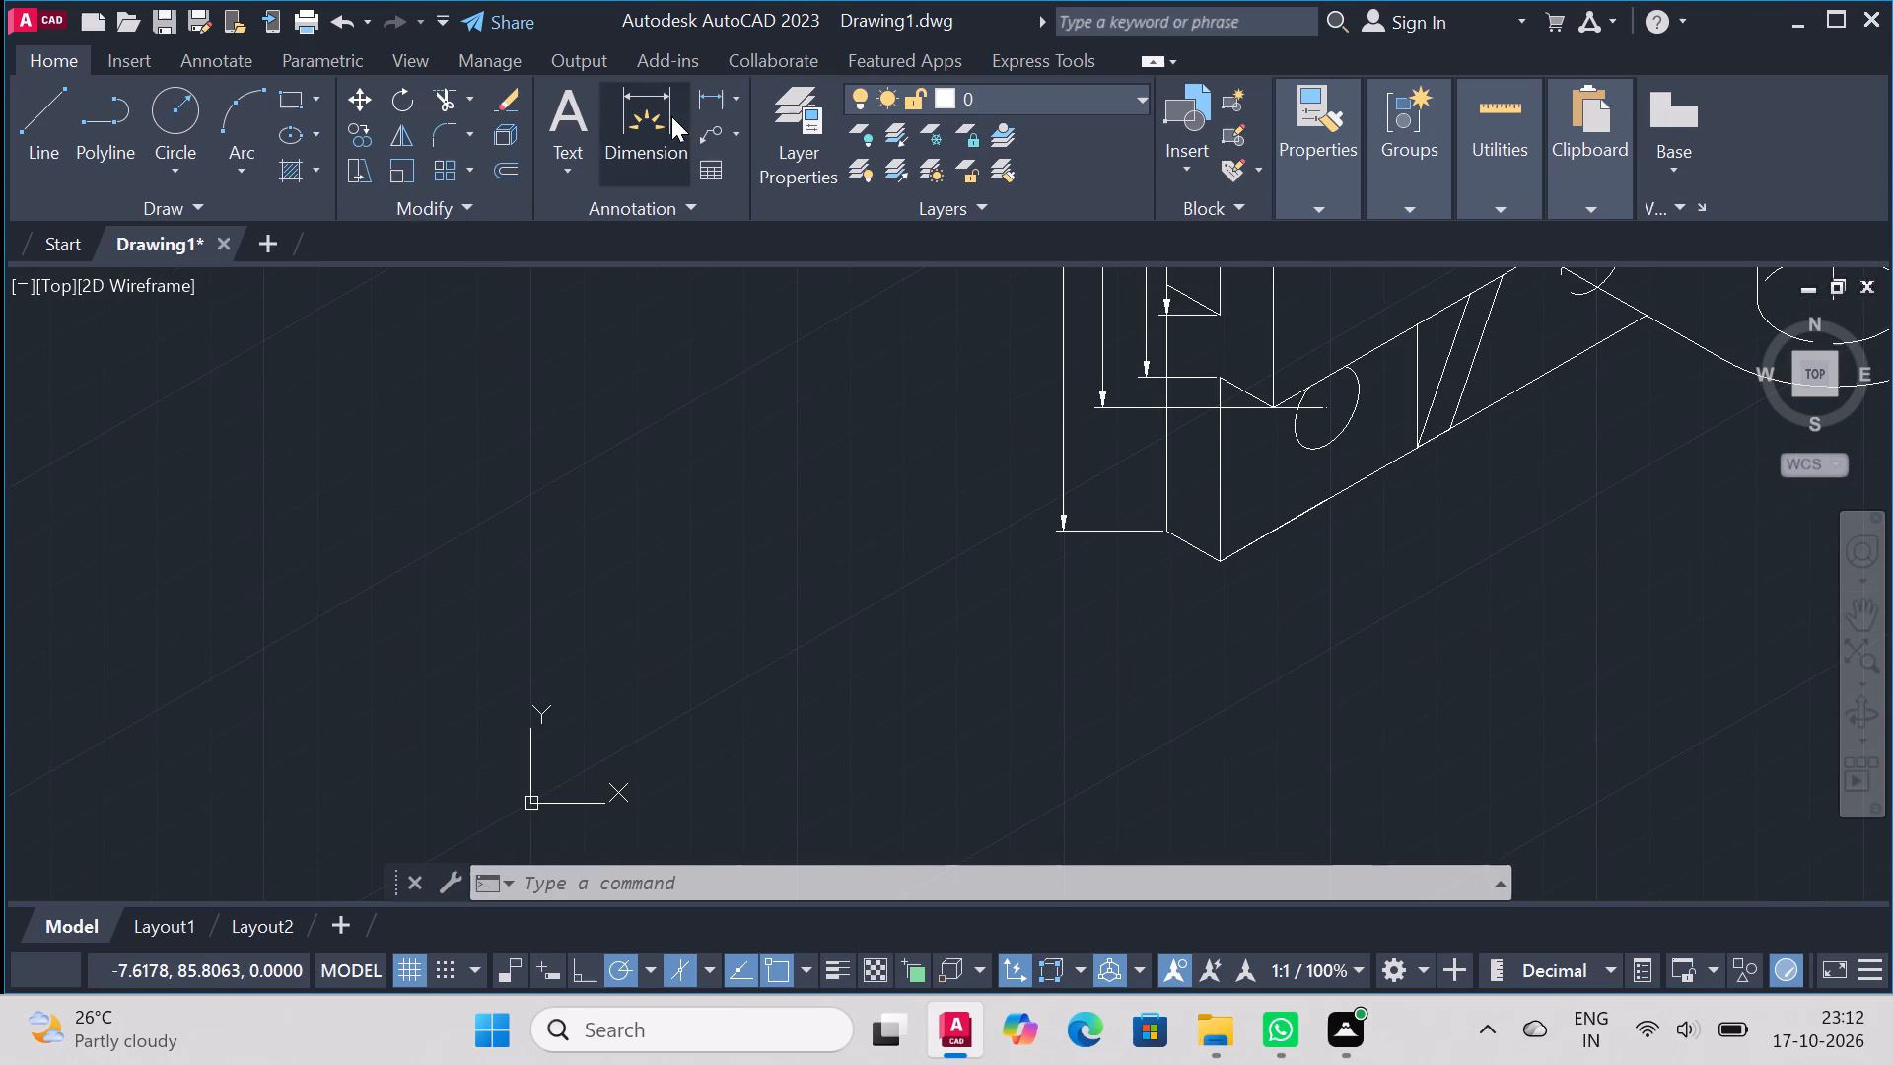
pyautogui.click(1172, 523)
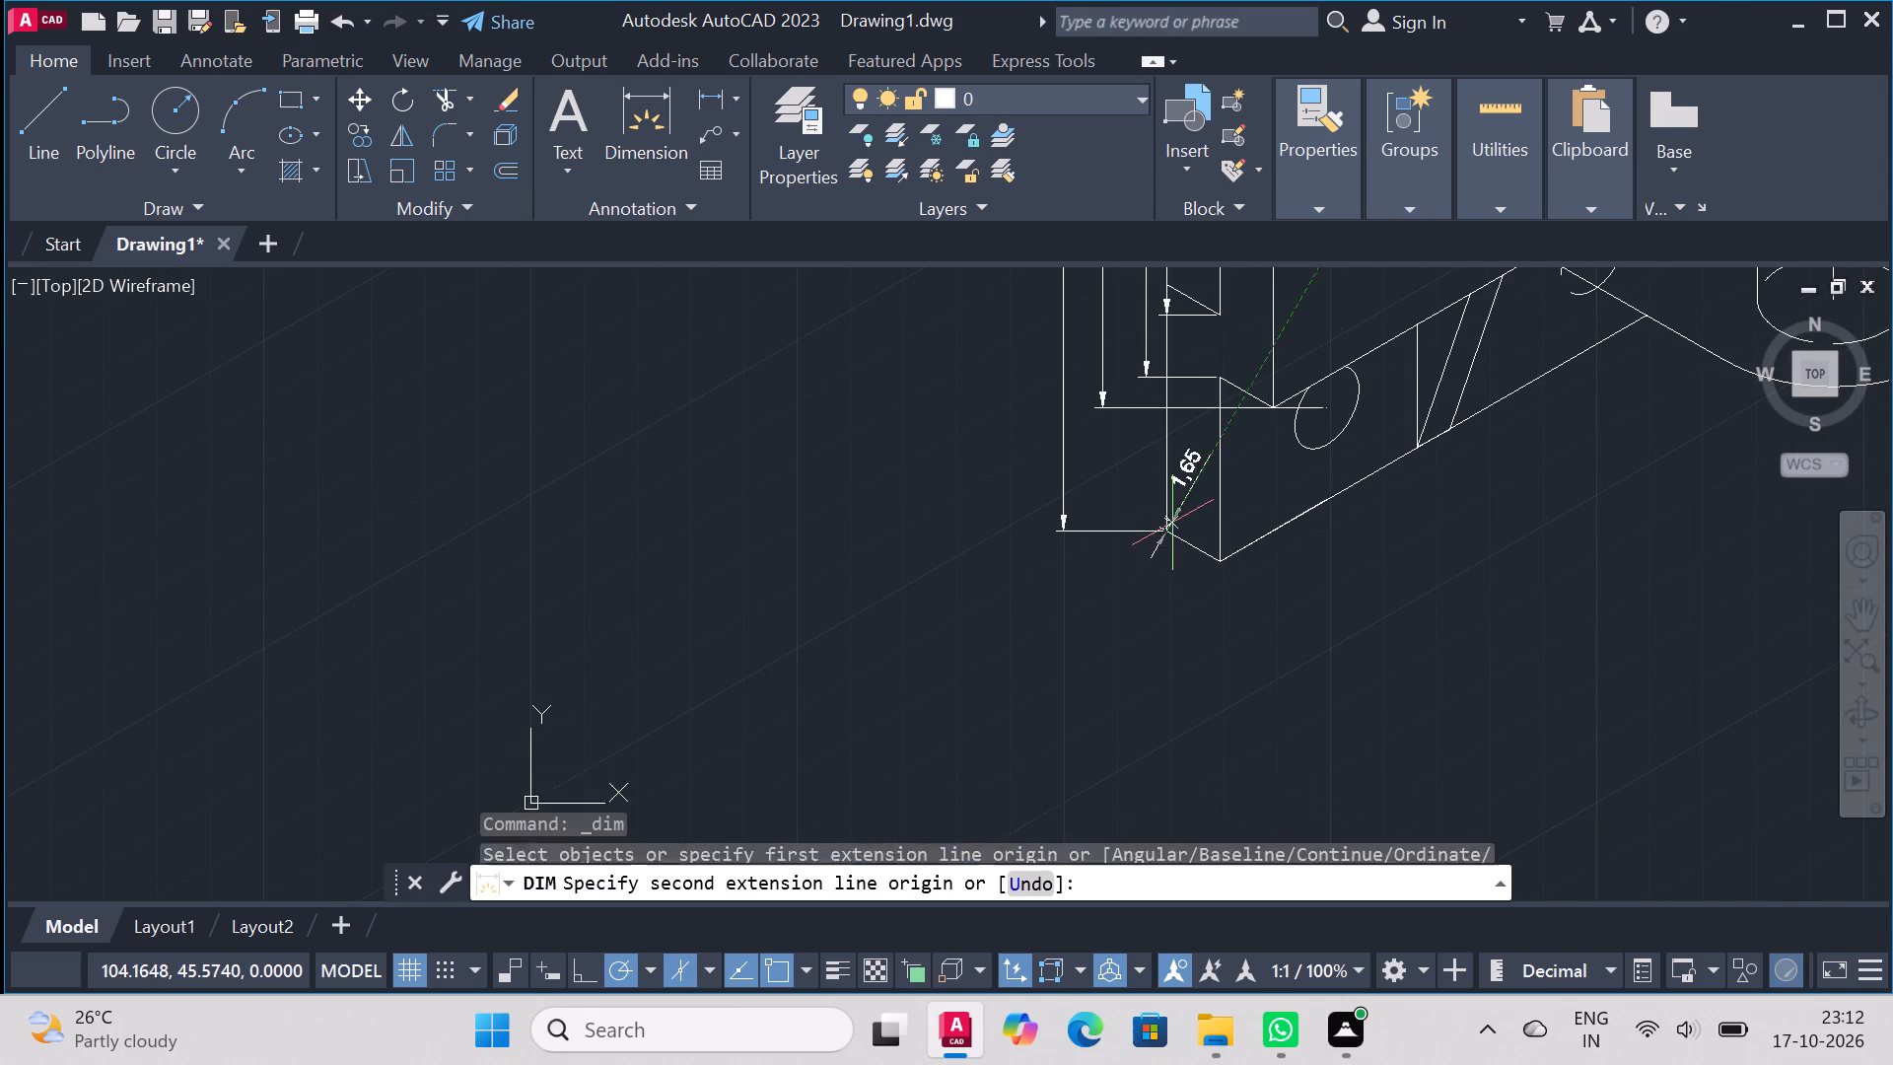
pyautogui.click(1218, 566)
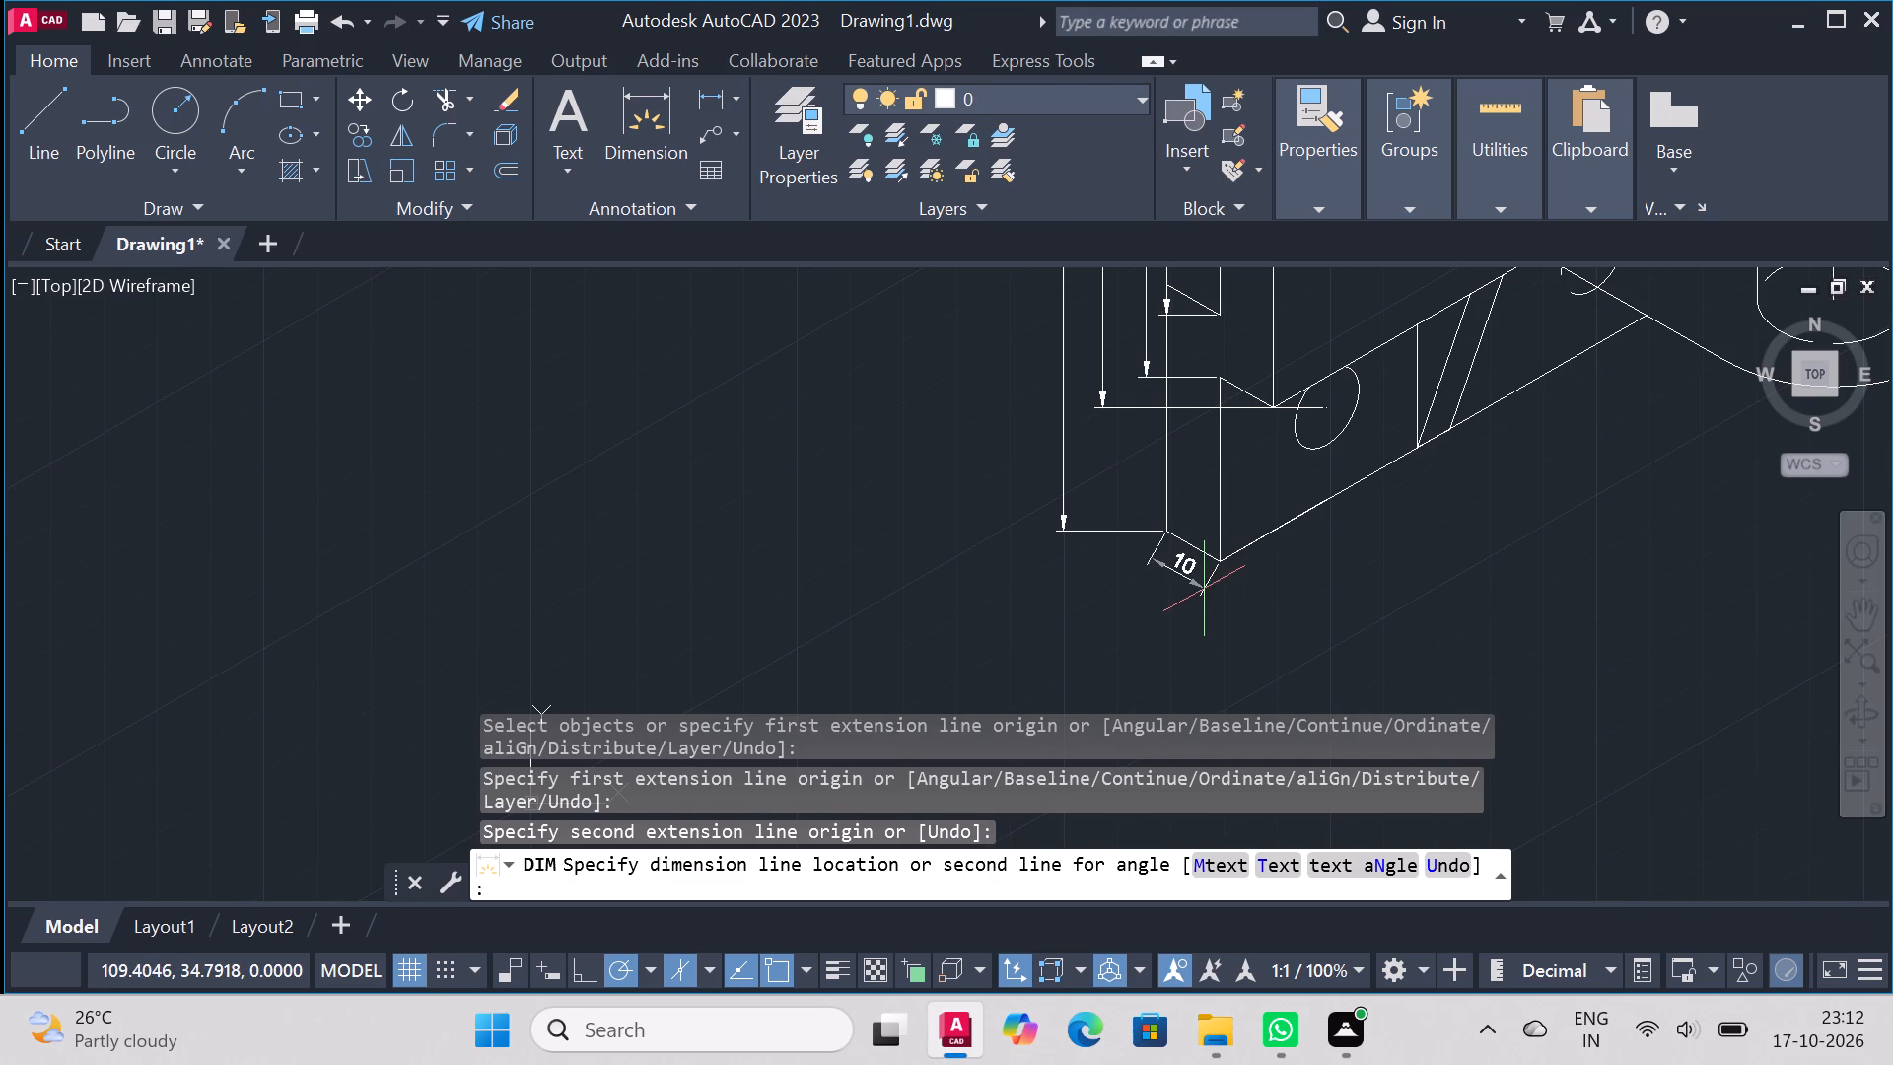
pyautogui.click(1202, 589)
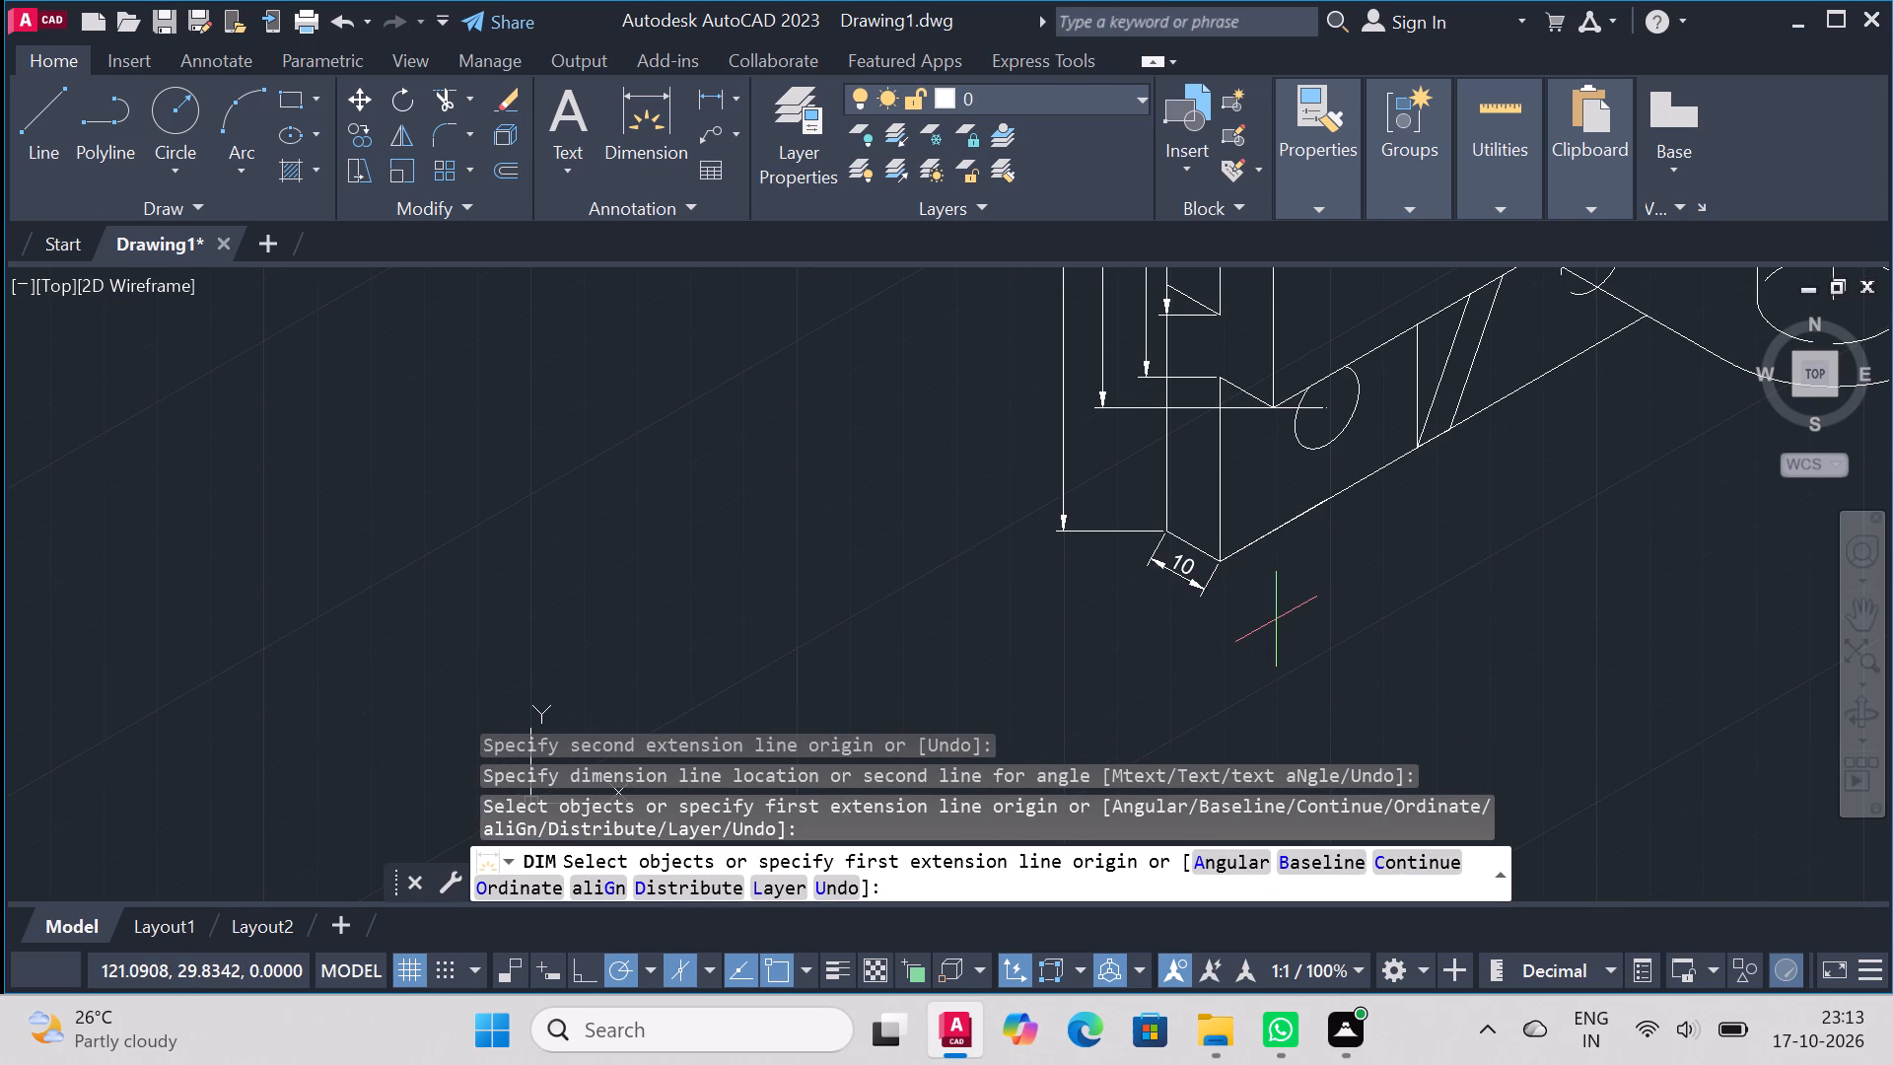
# Dimension the depth of the recess along its short slanted lower edge, placing the aligned dimension just above it.
pyautogui.scroll(-3, 1263, 481)
pyautogui.scroll(3, 1257, 340)
pyautogui.scroll(-3, 1244, 474)
pyautogui.scroll(2, 1247, 599)
pyautogui.scroll(2, 1247, 424)
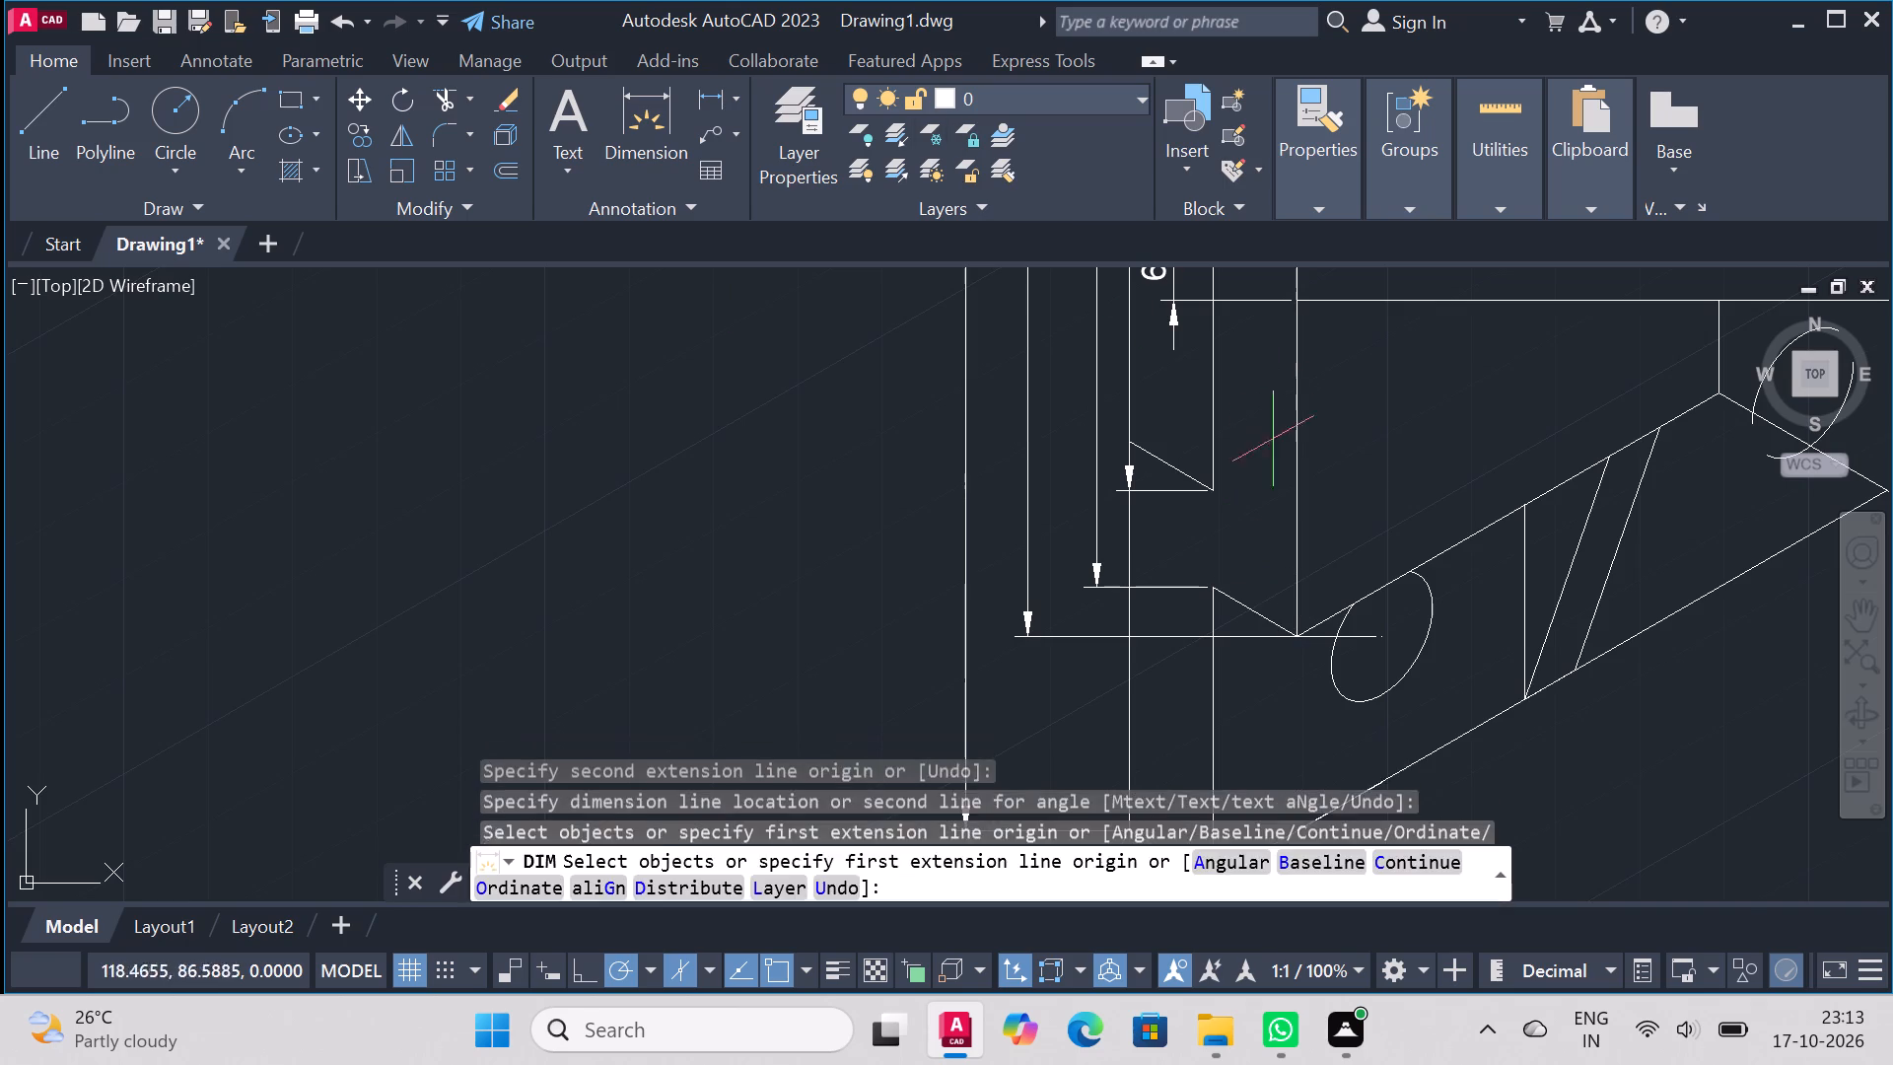
pyautogui.click(1159, 450)
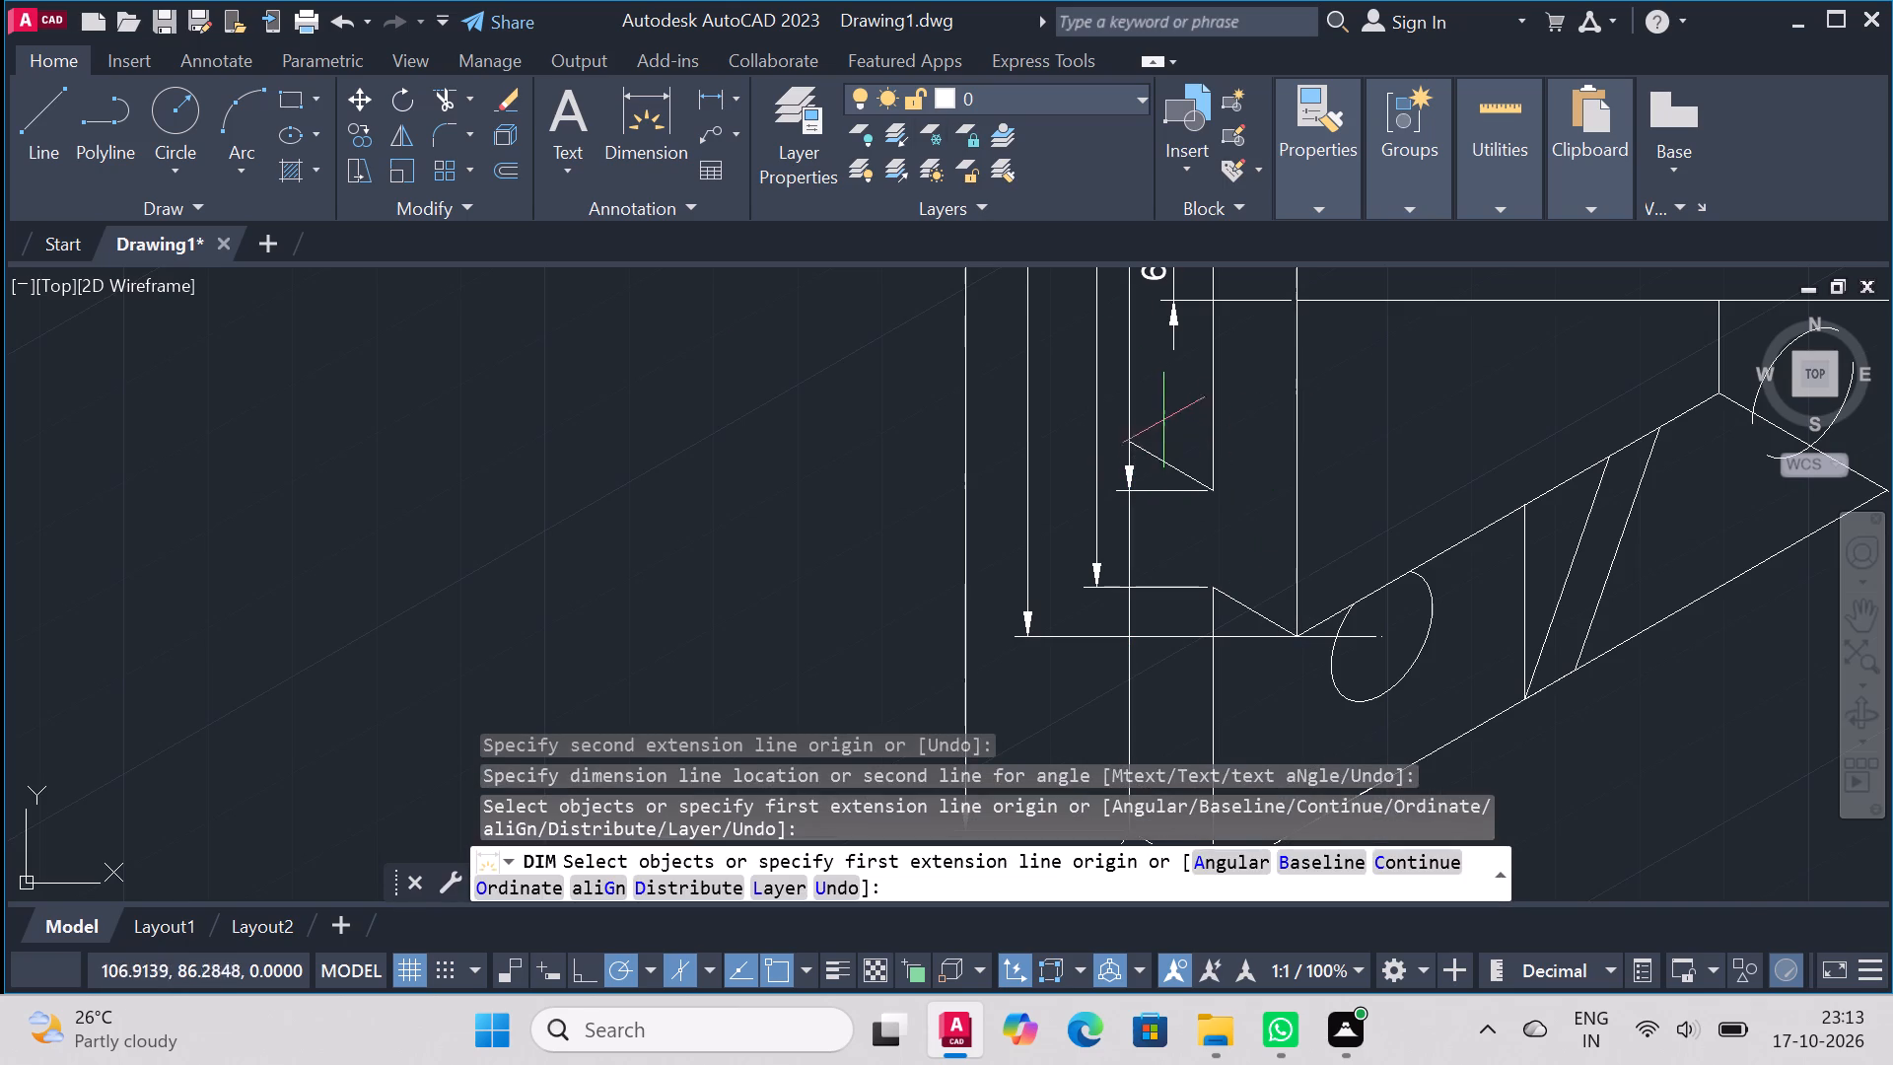
pyautogui.click(1163, 460)
pyautogui.click(1159, 411)
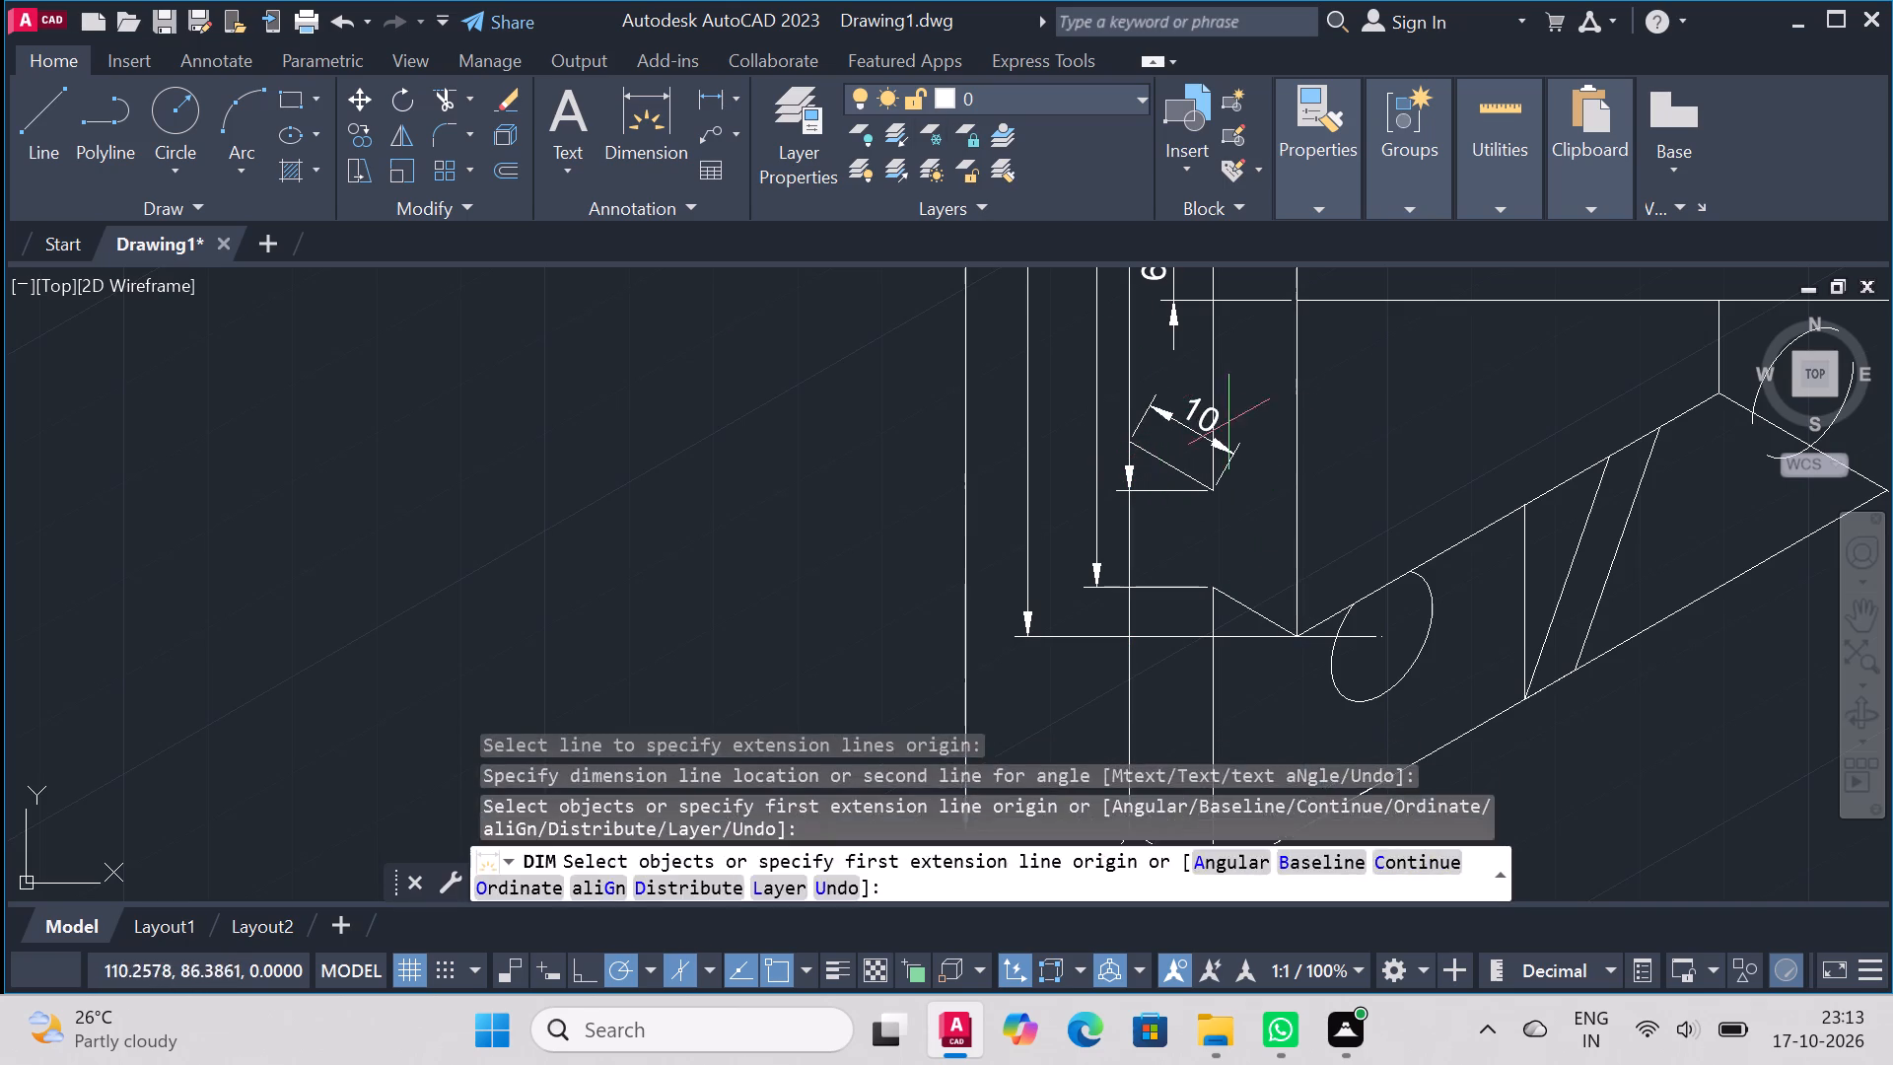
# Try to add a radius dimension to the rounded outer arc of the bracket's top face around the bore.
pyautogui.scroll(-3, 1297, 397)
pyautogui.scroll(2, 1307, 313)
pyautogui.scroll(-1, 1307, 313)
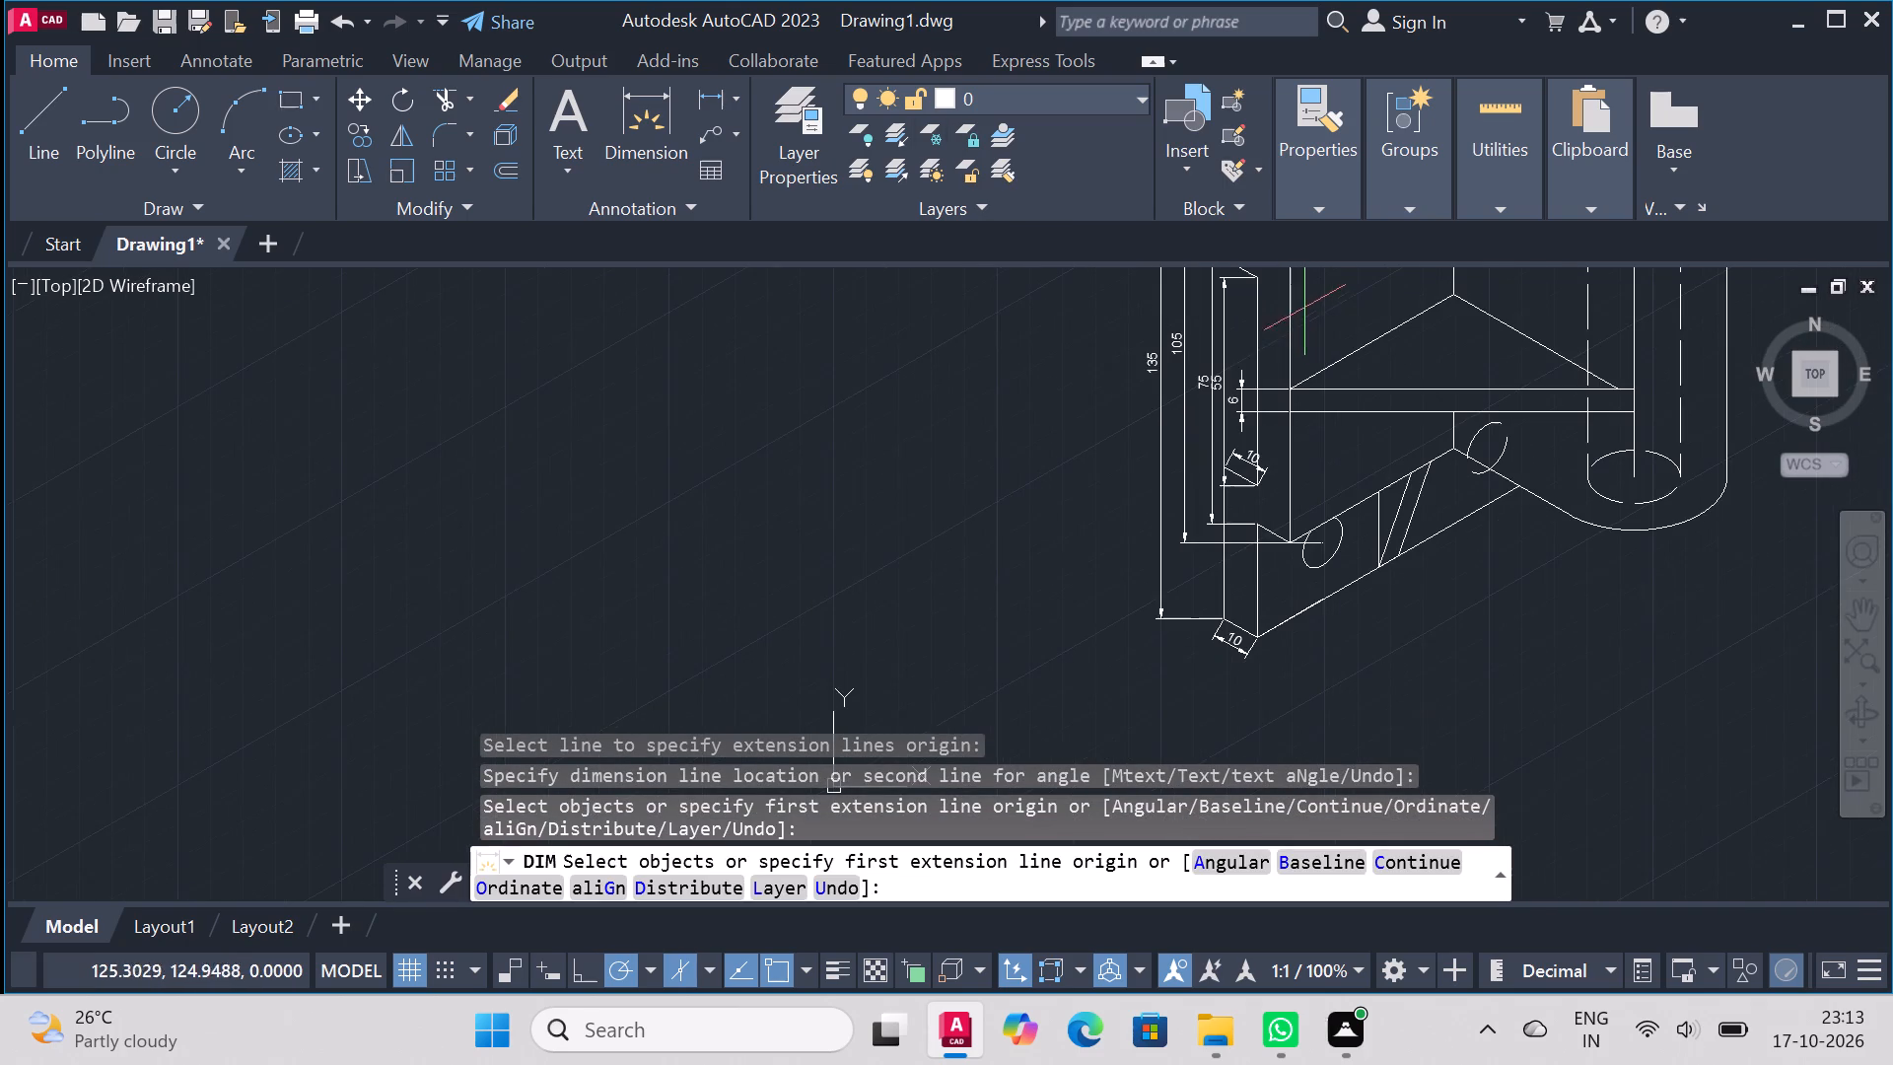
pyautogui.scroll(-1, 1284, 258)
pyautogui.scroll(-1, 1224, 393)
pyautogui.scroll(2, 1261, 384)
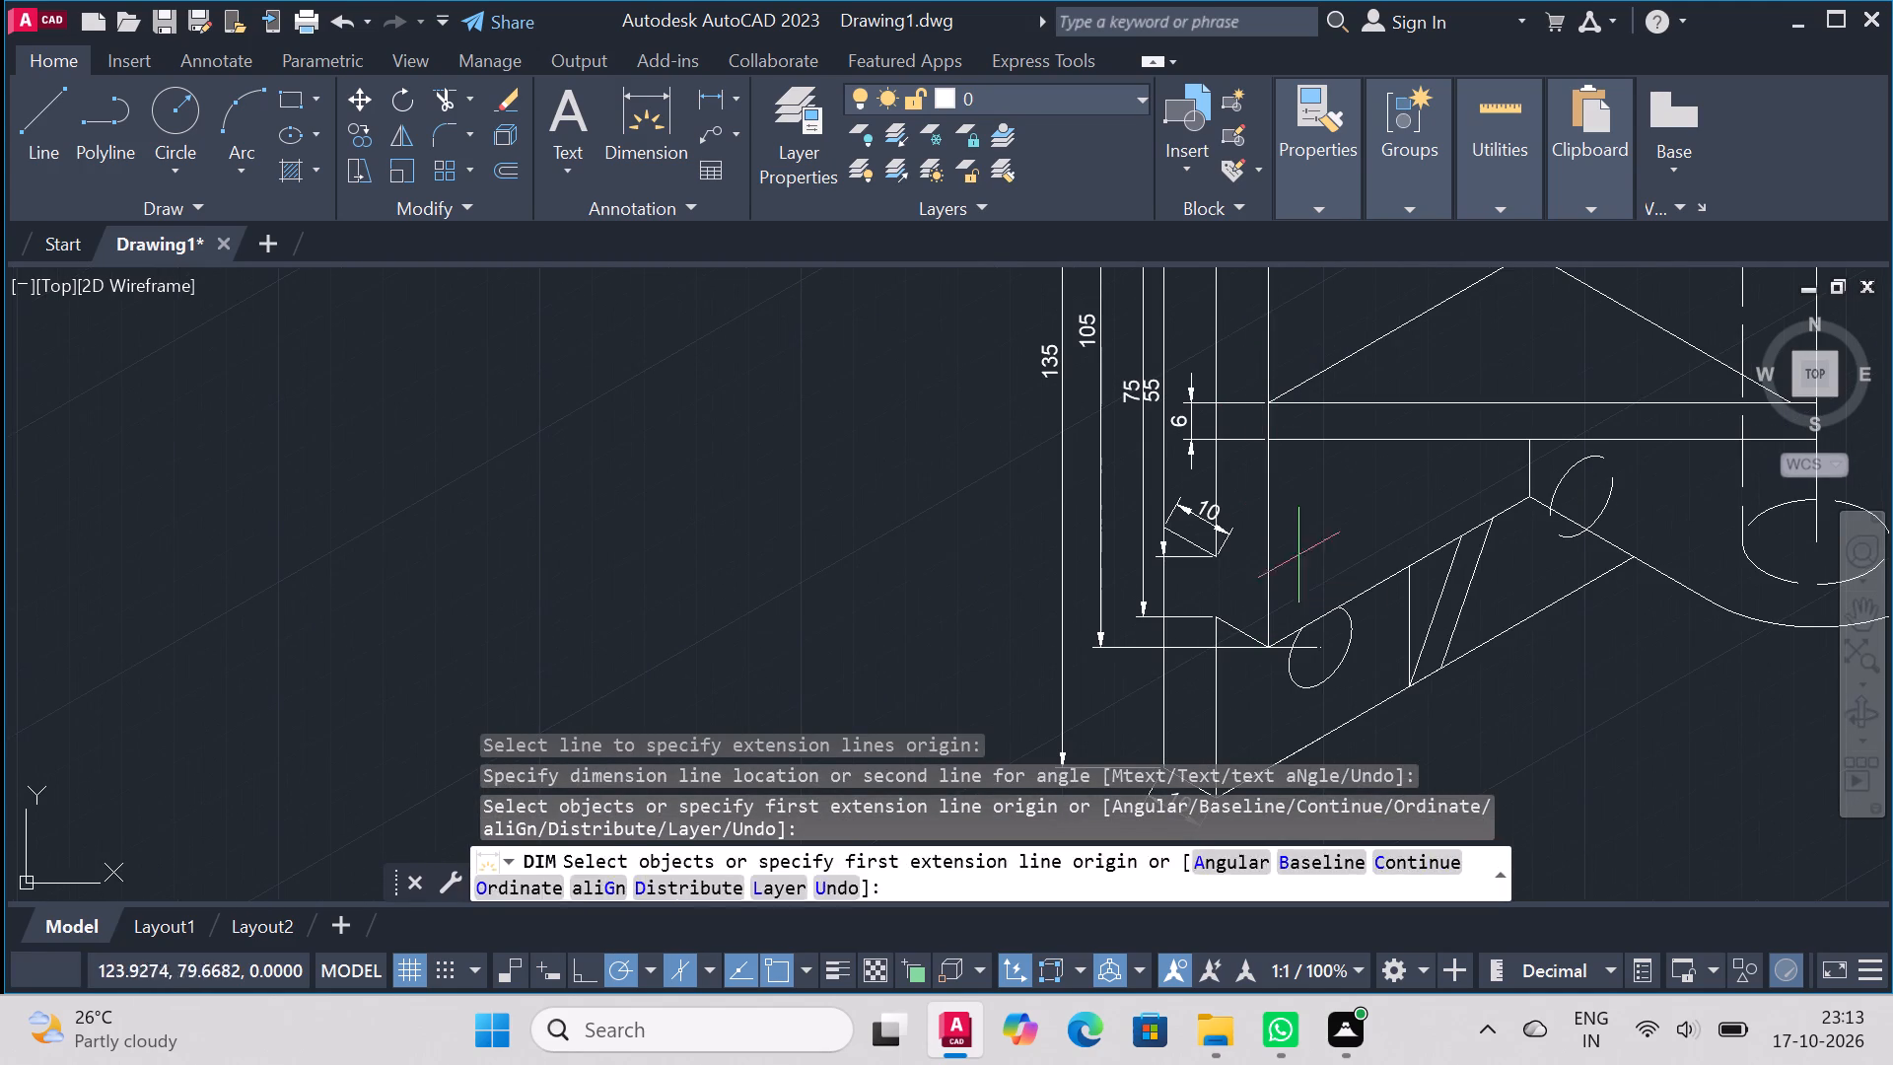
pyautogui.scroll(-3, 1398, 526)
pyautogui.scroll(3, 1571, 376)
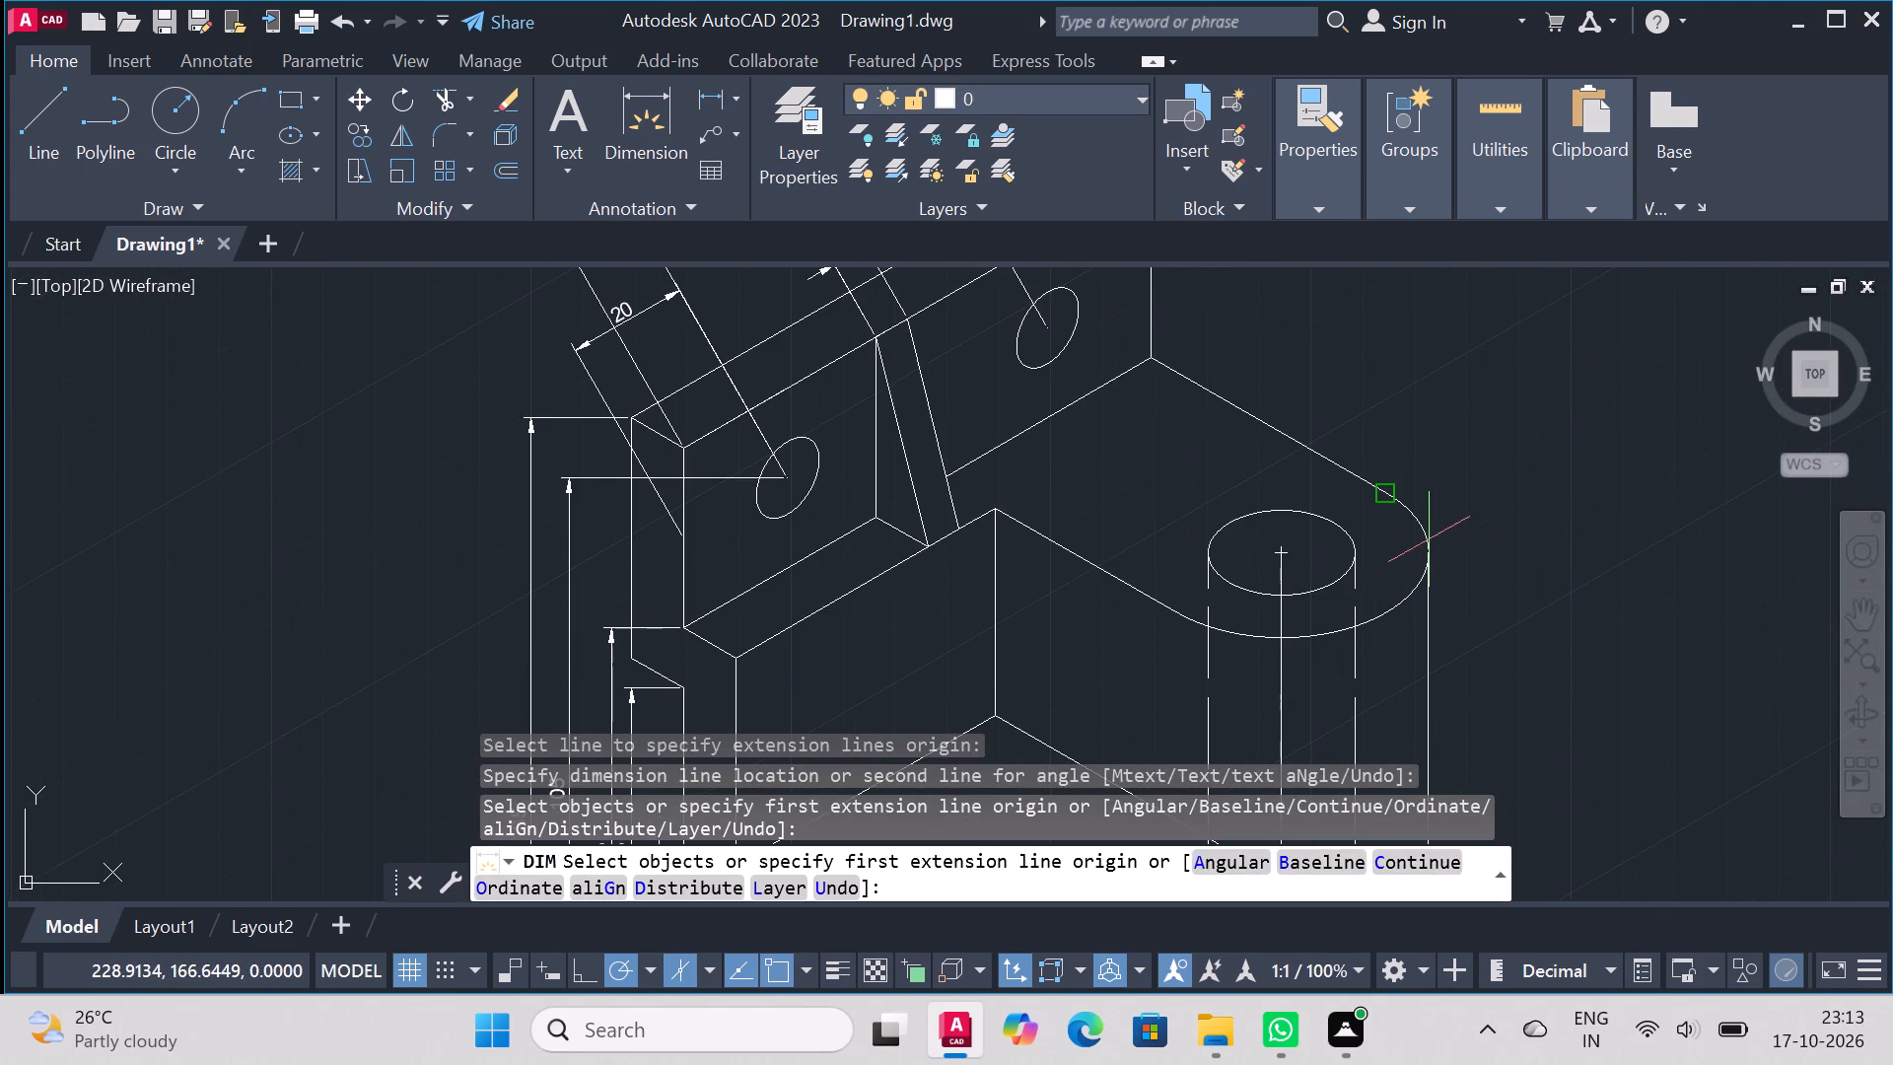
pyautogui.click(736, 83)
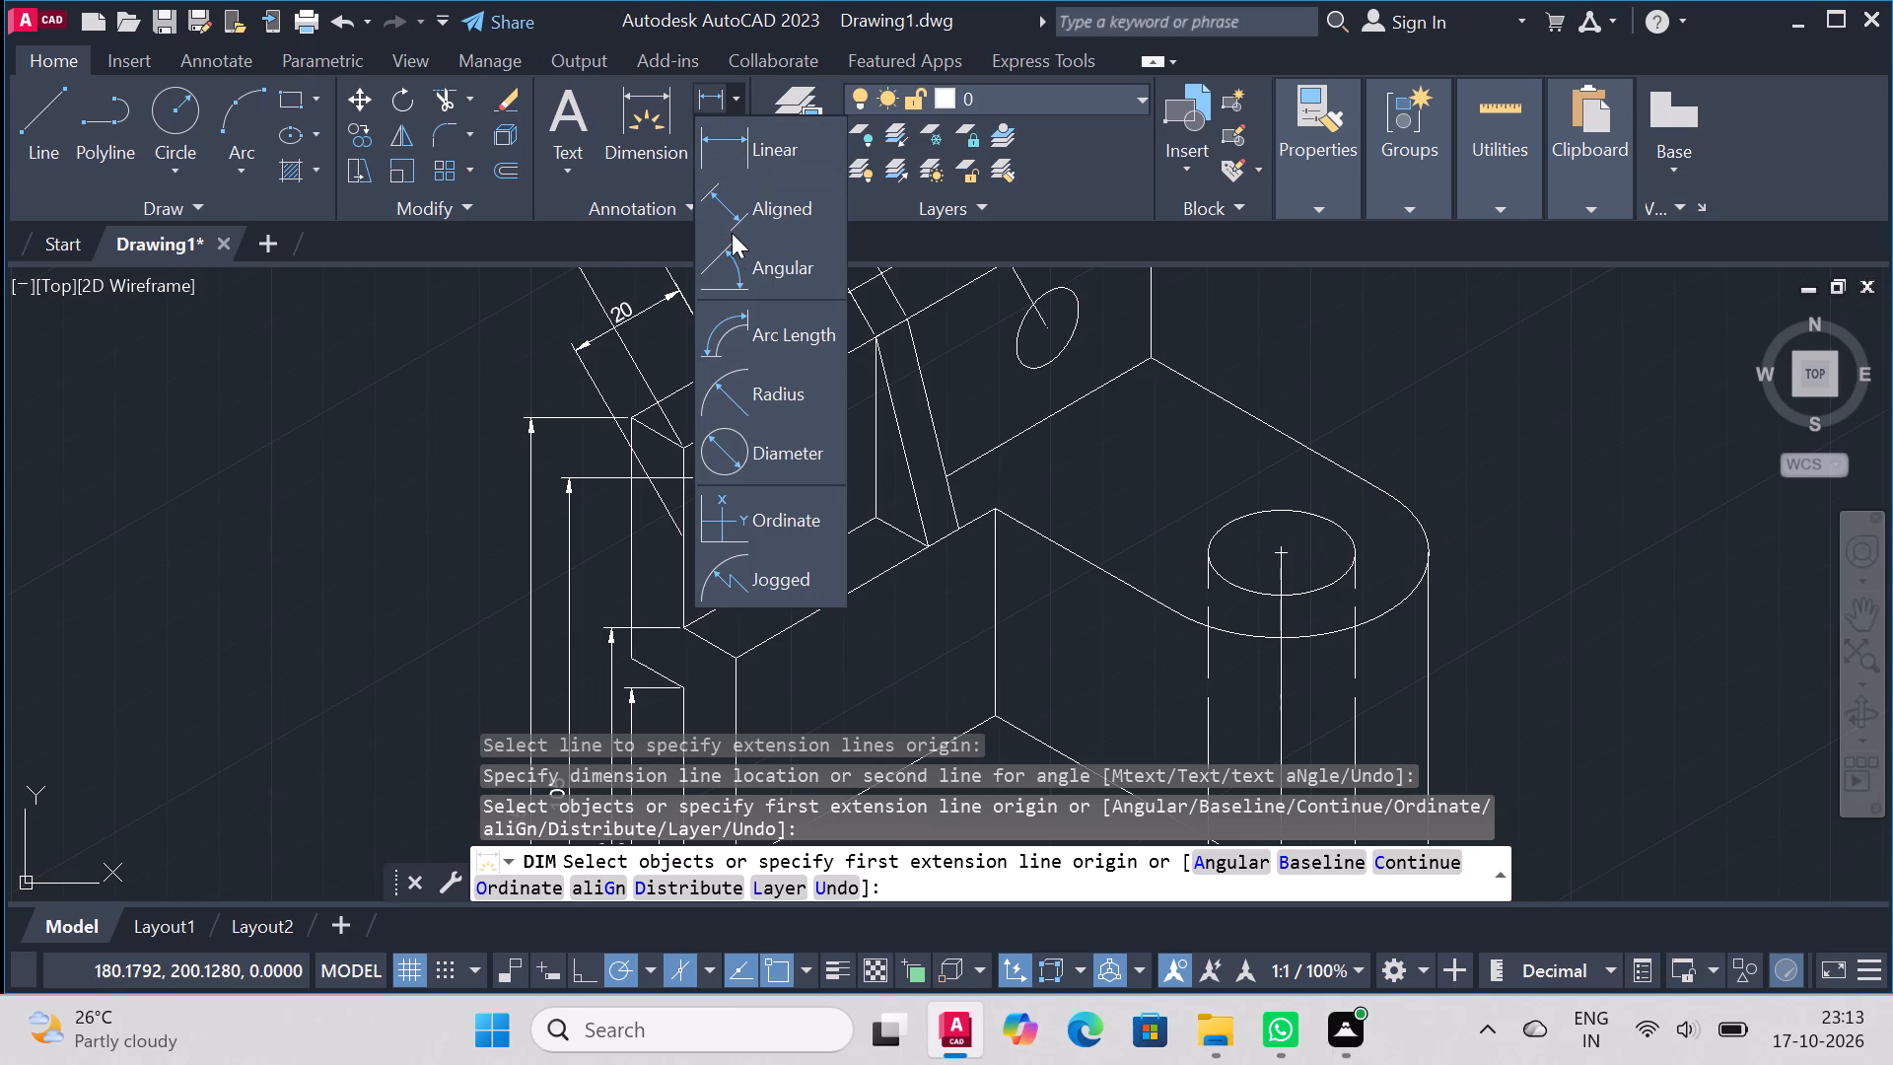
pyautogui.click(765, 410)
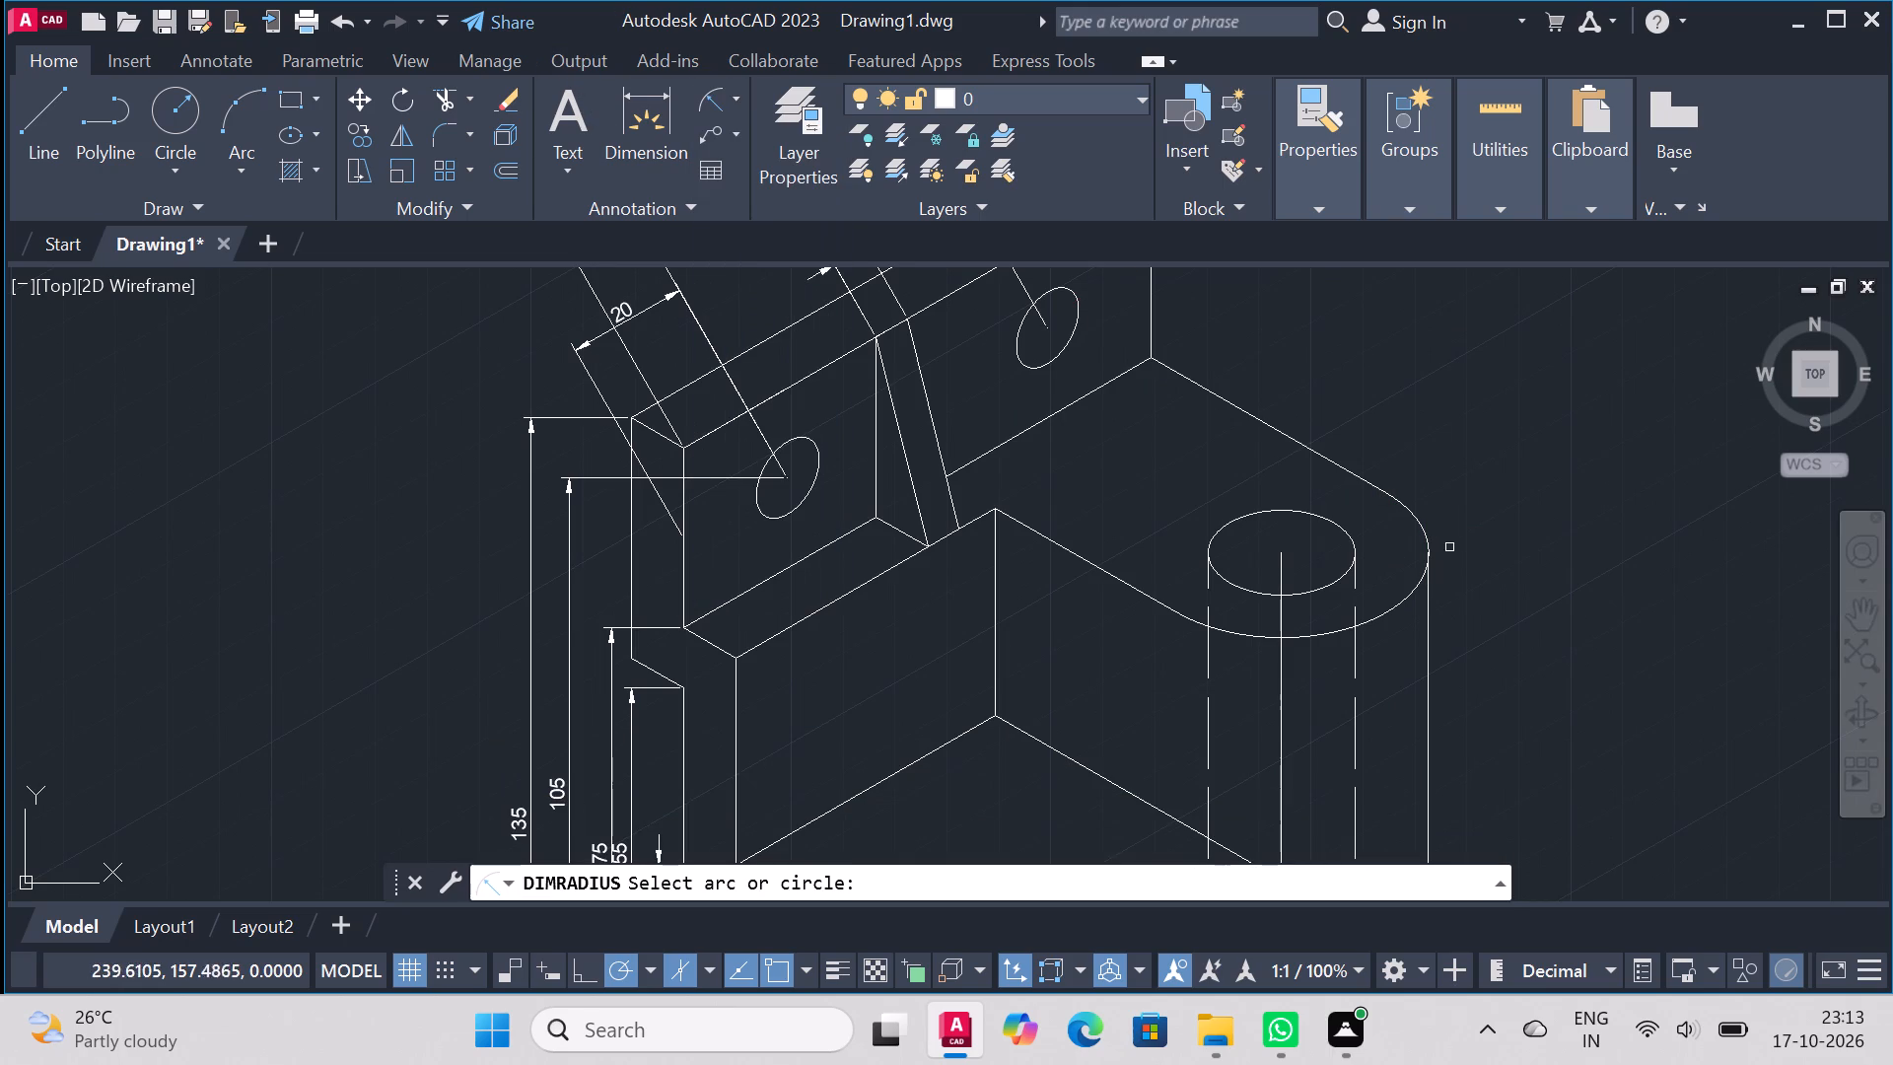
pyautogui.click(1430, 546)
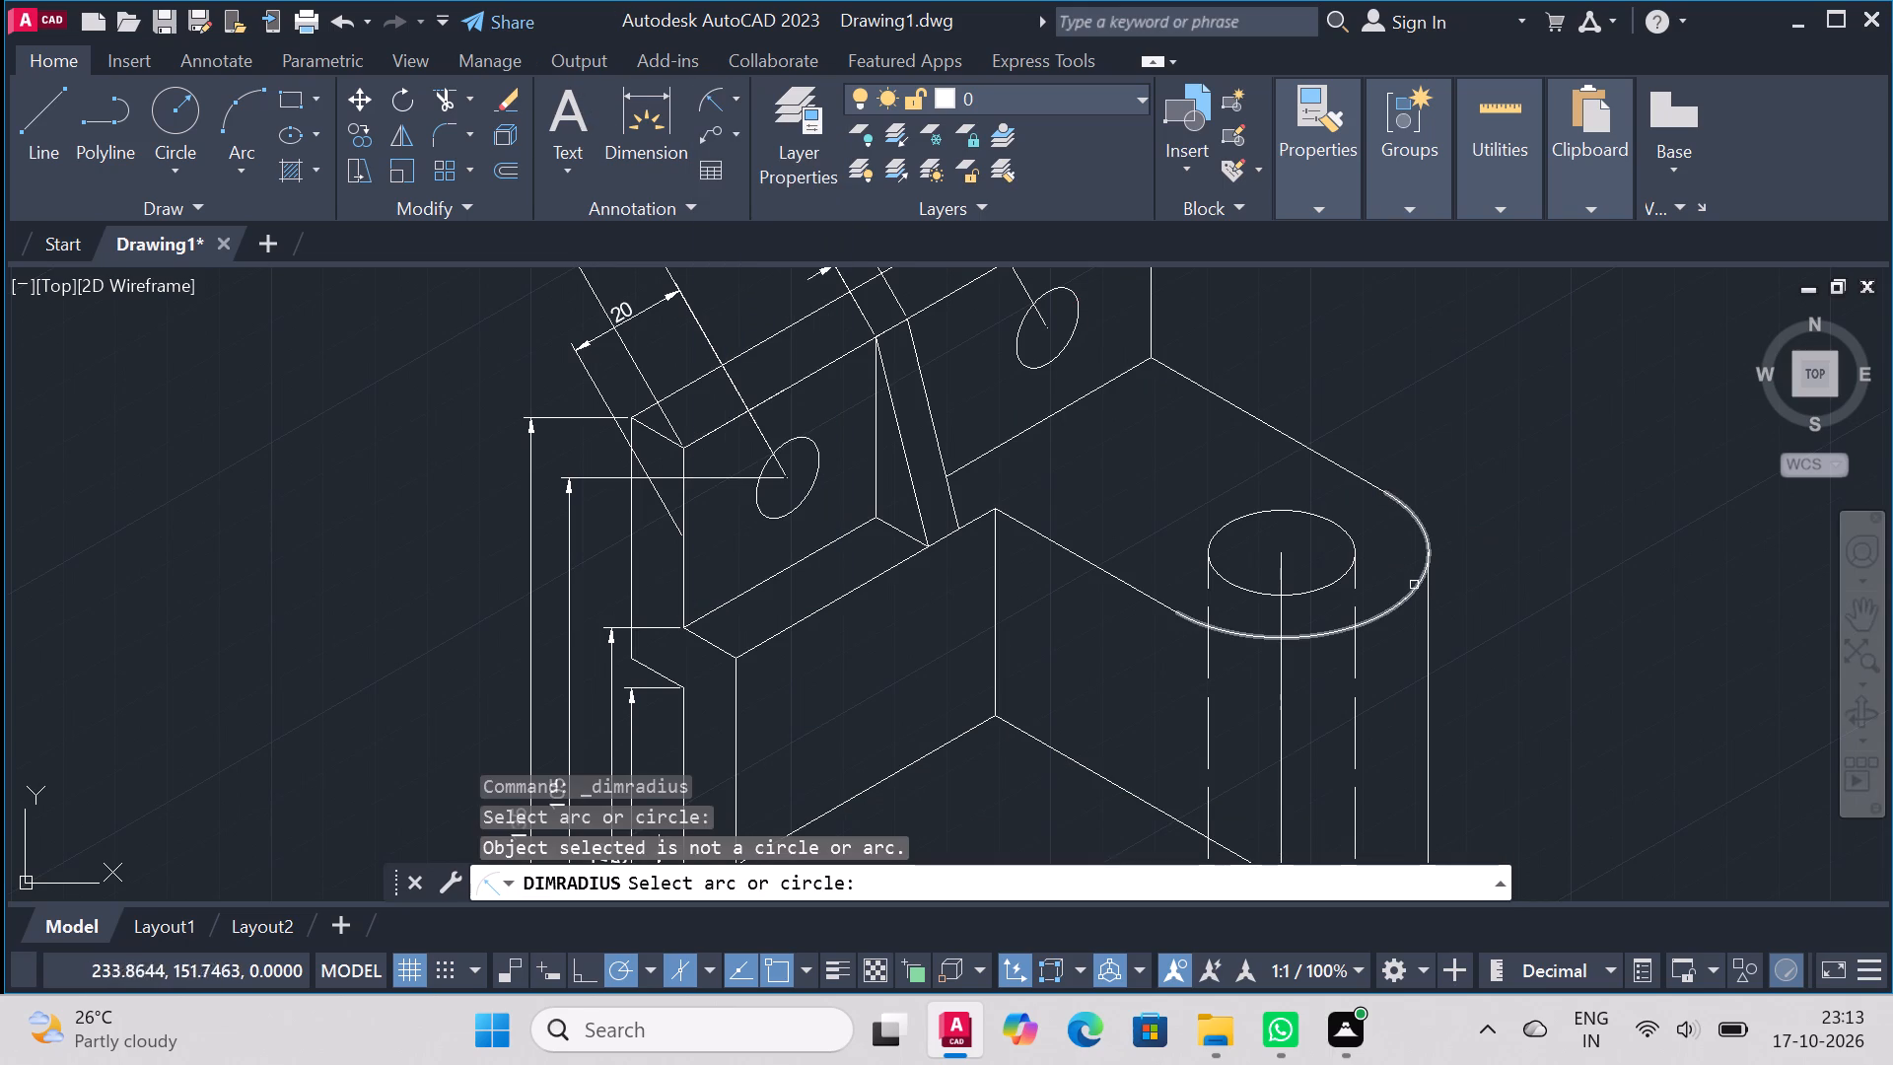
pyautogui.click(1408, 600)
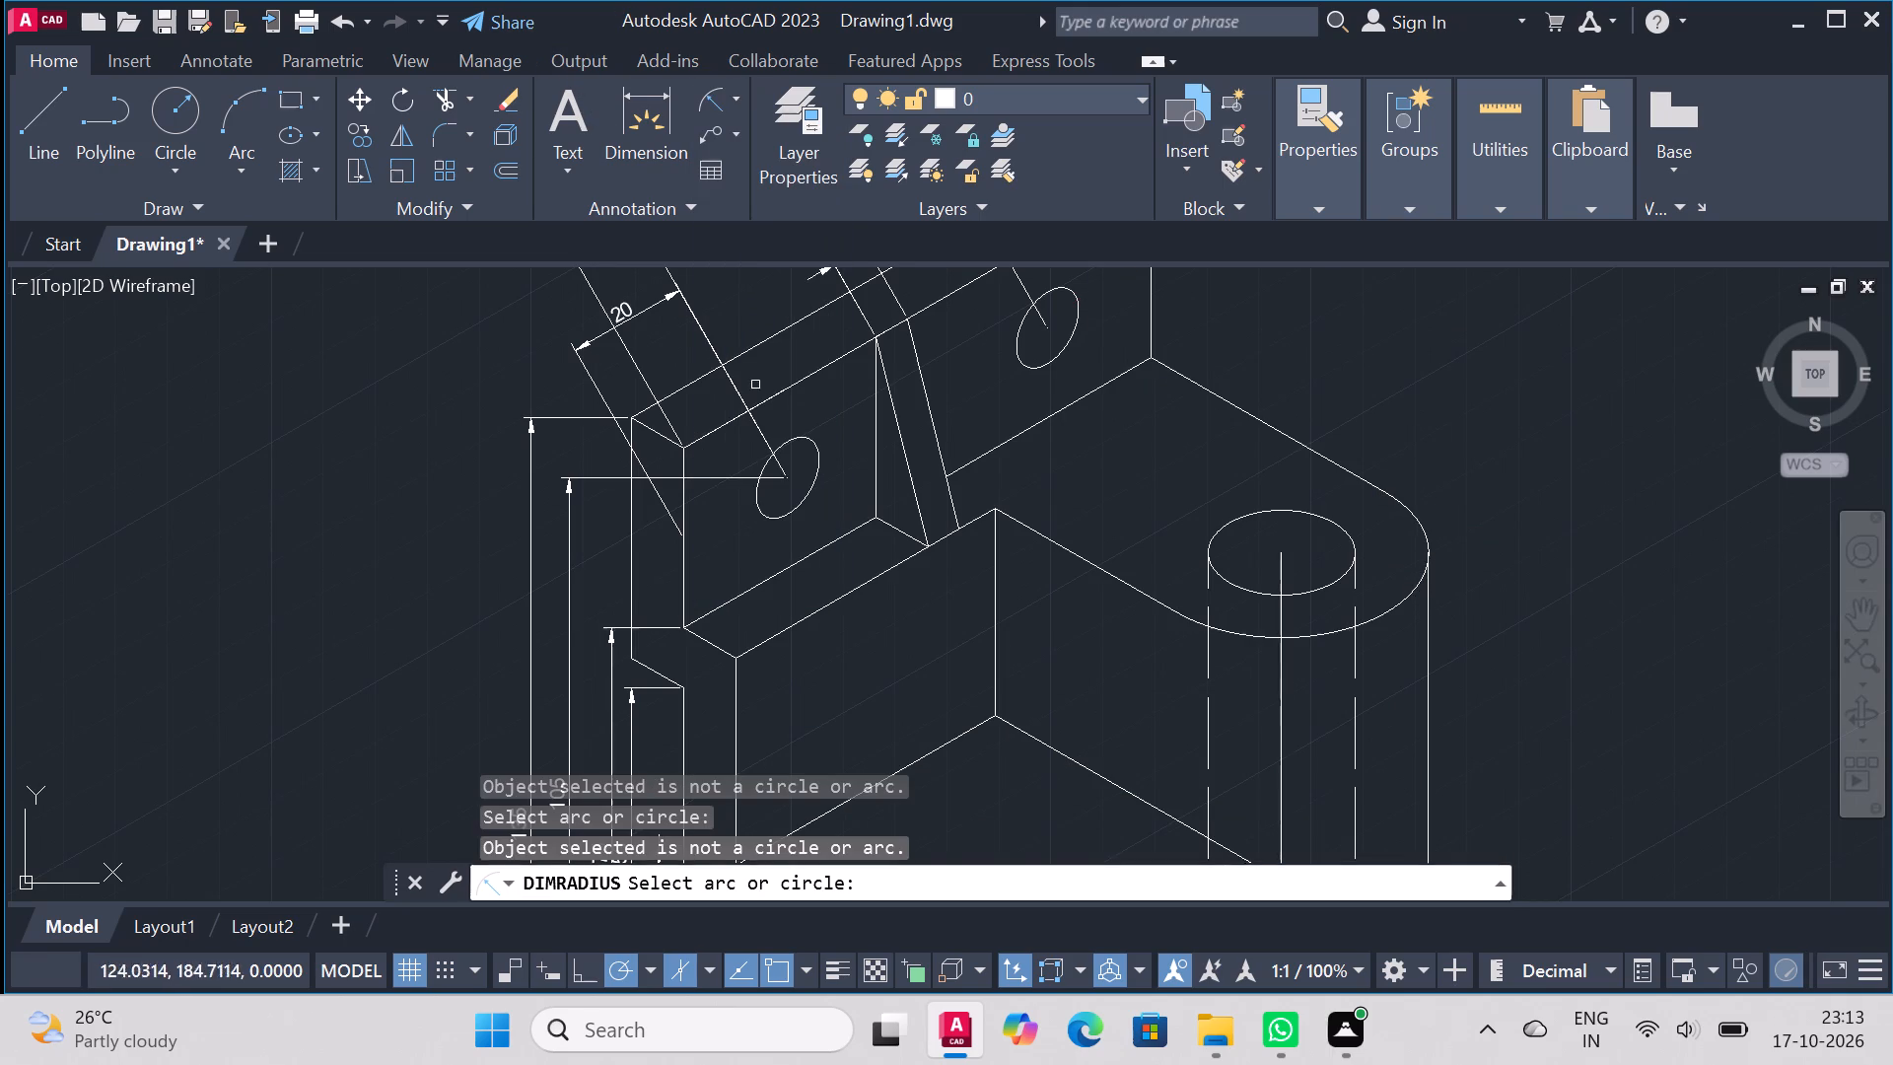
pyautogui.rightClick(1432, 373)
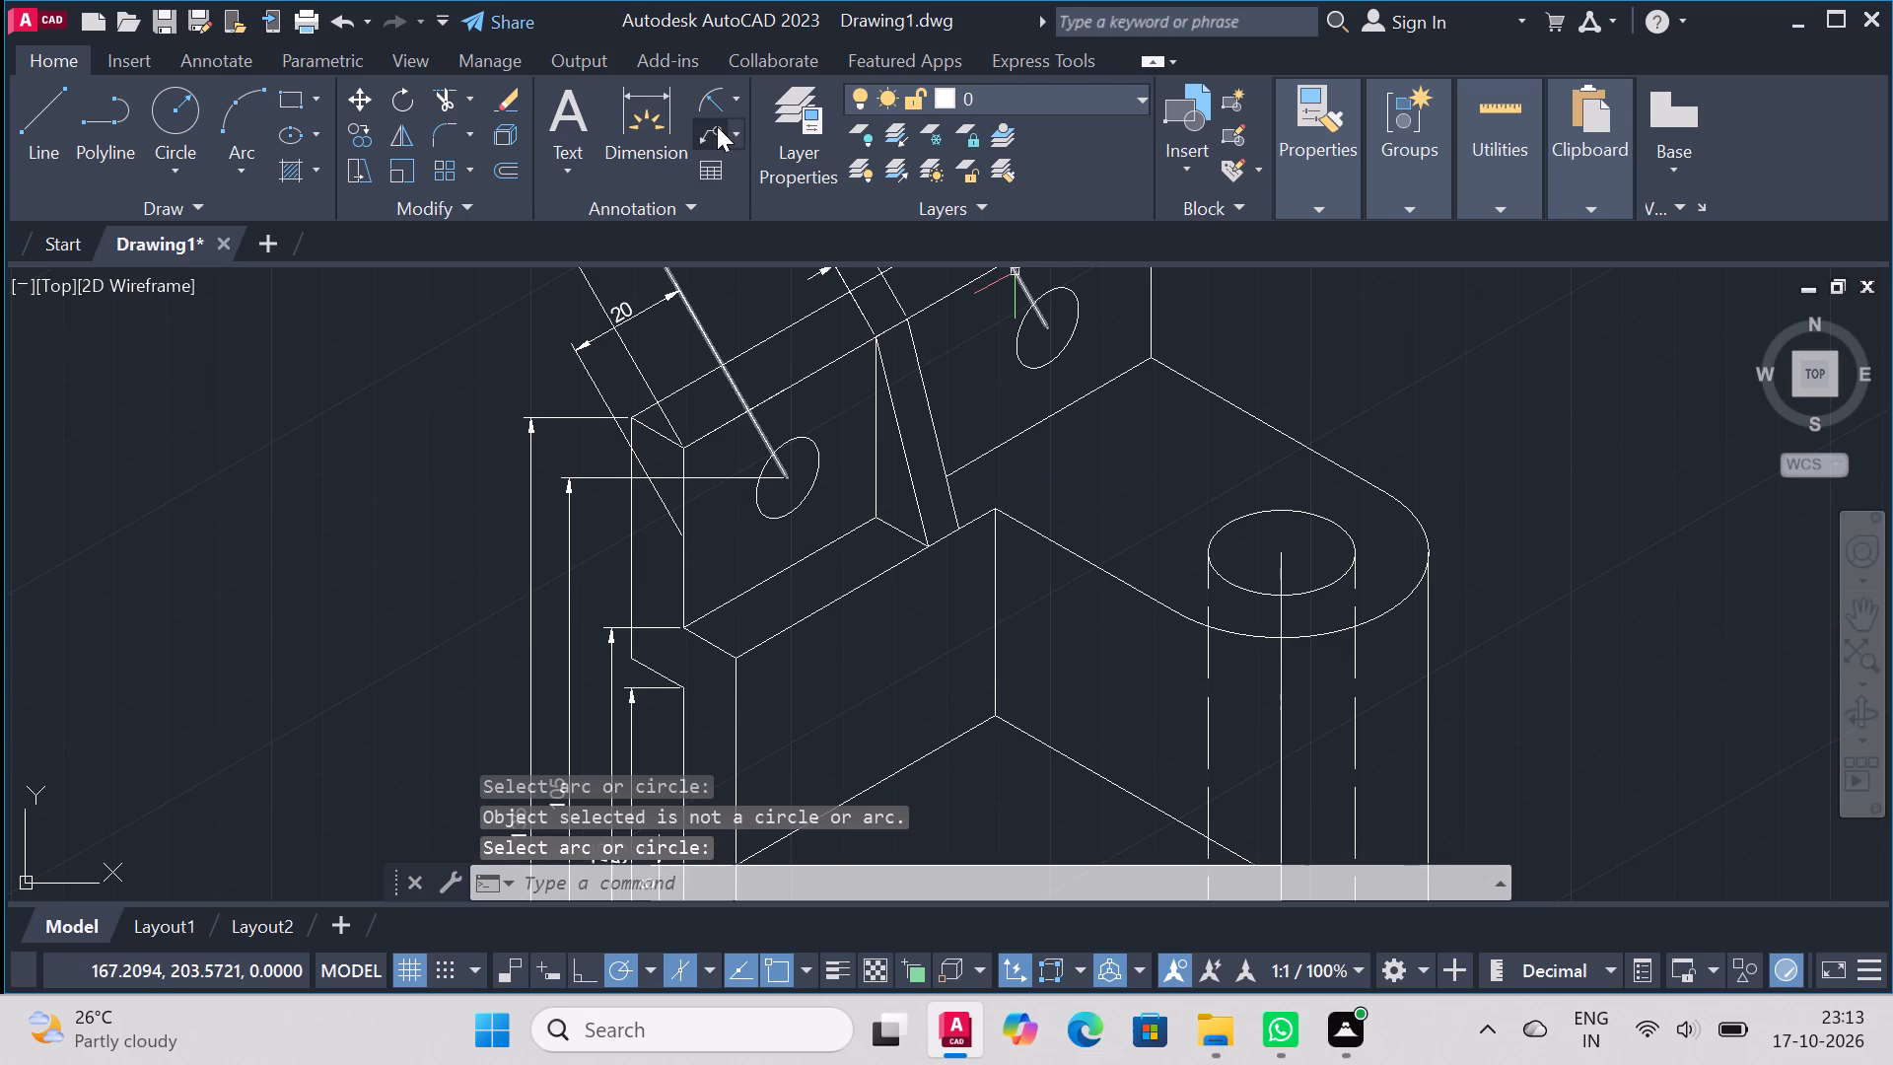
# Dimension the rounded end's radius from the bore centre to the arc's far tangent point on the top face.
pyautogui.click(641, 124)
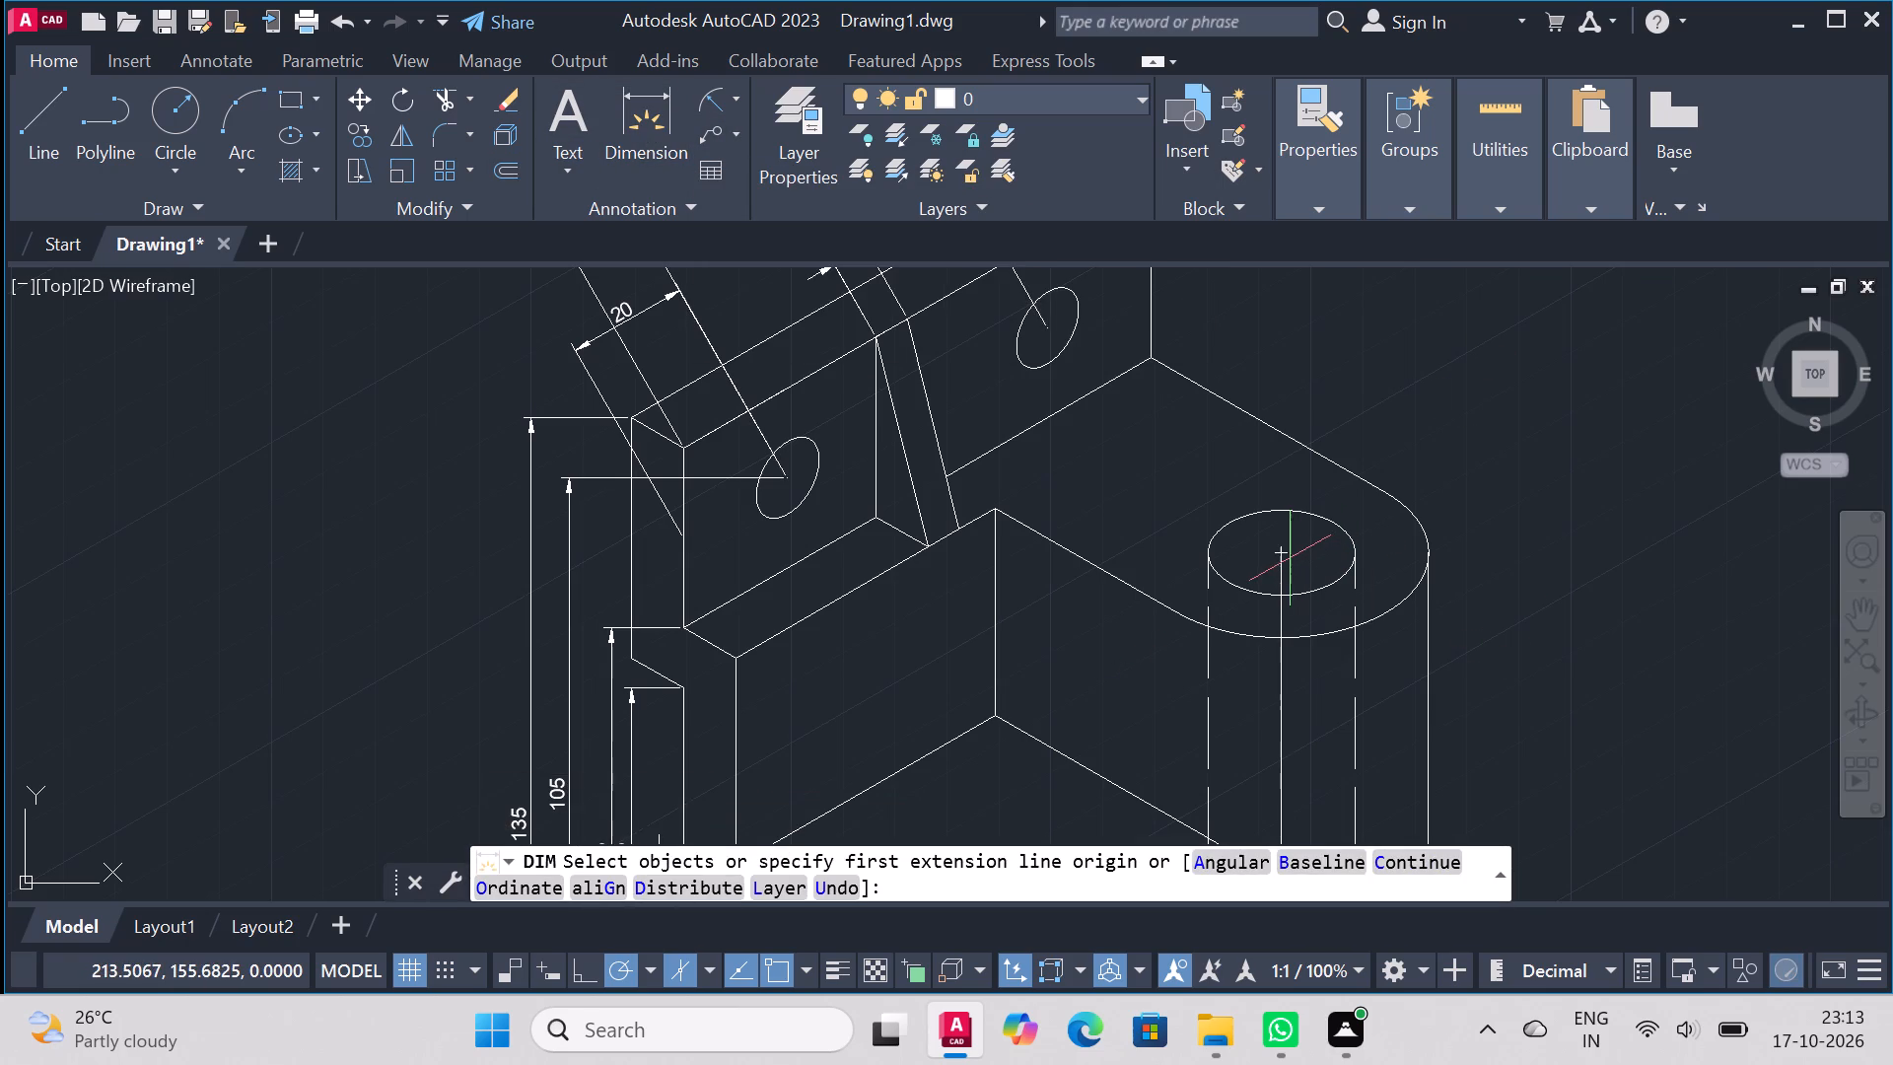
pyautogui.click(1286, 557)
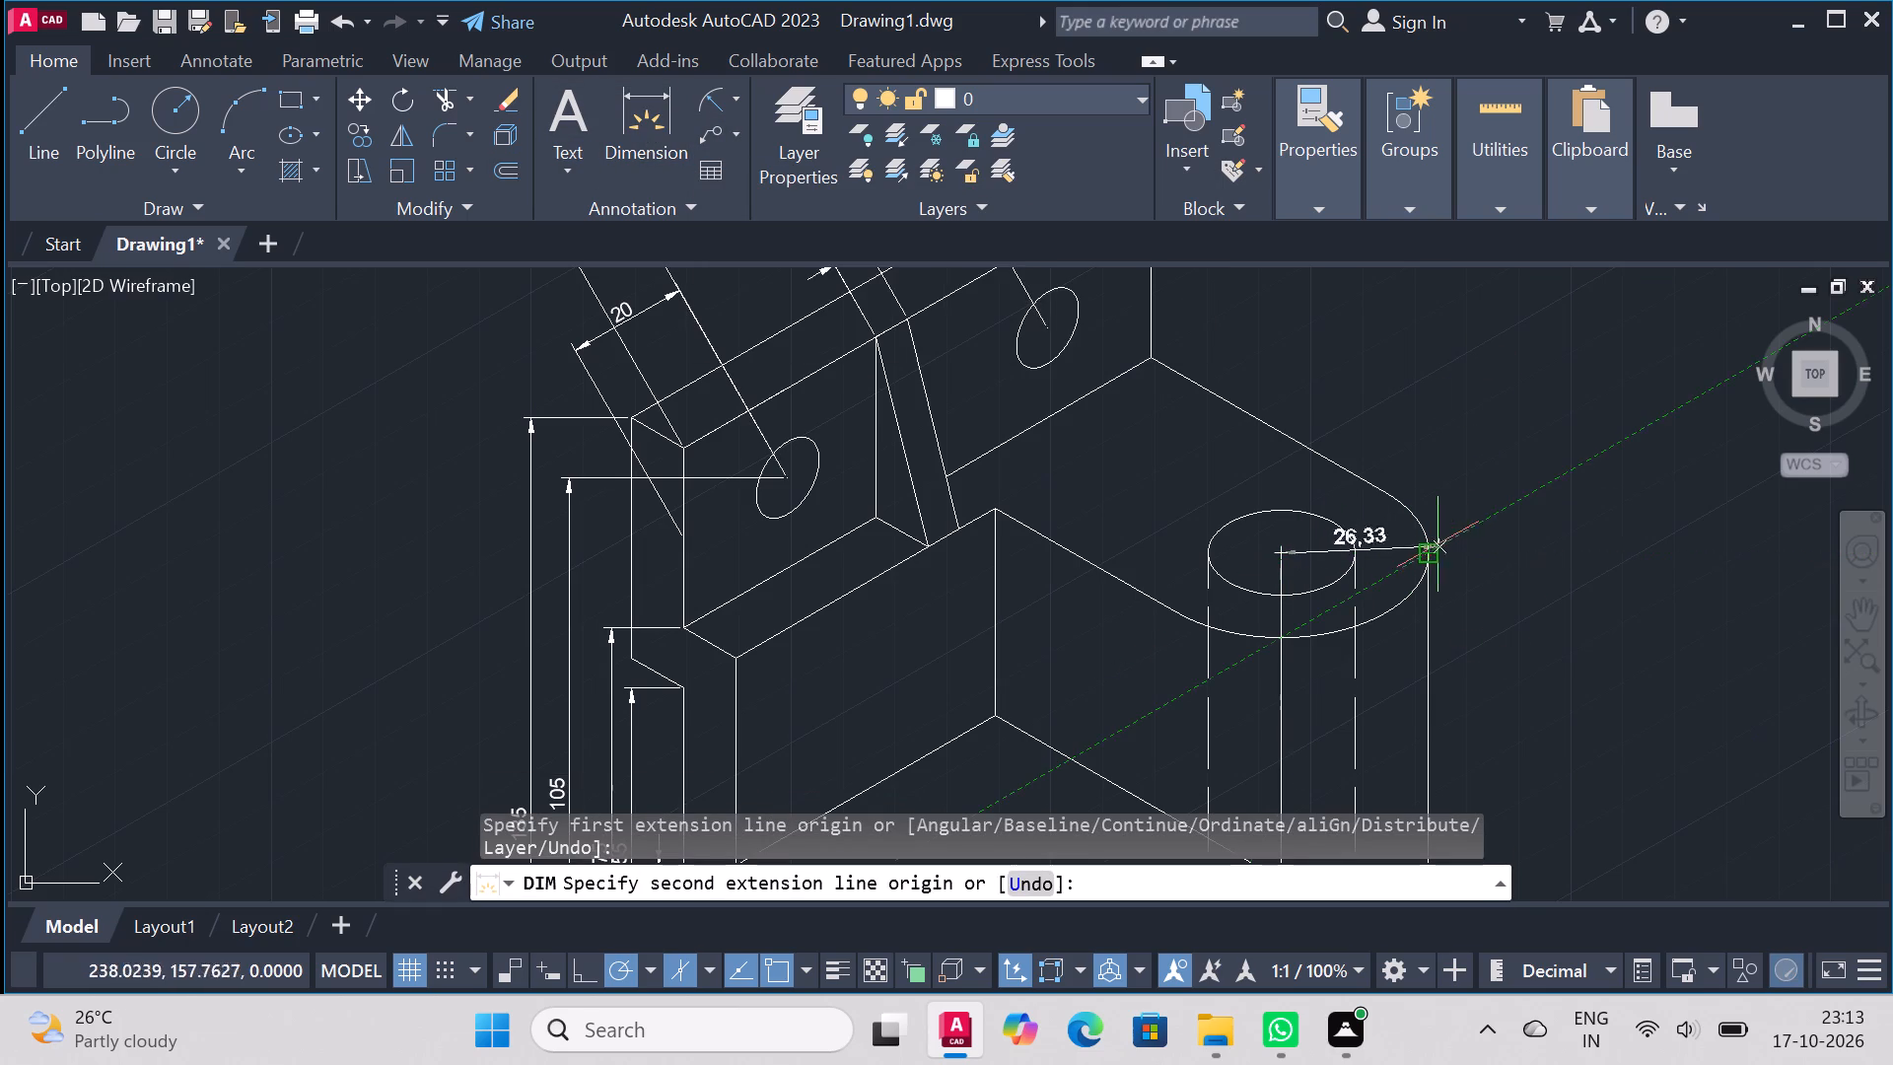
pyautogui.click(1390, 489)
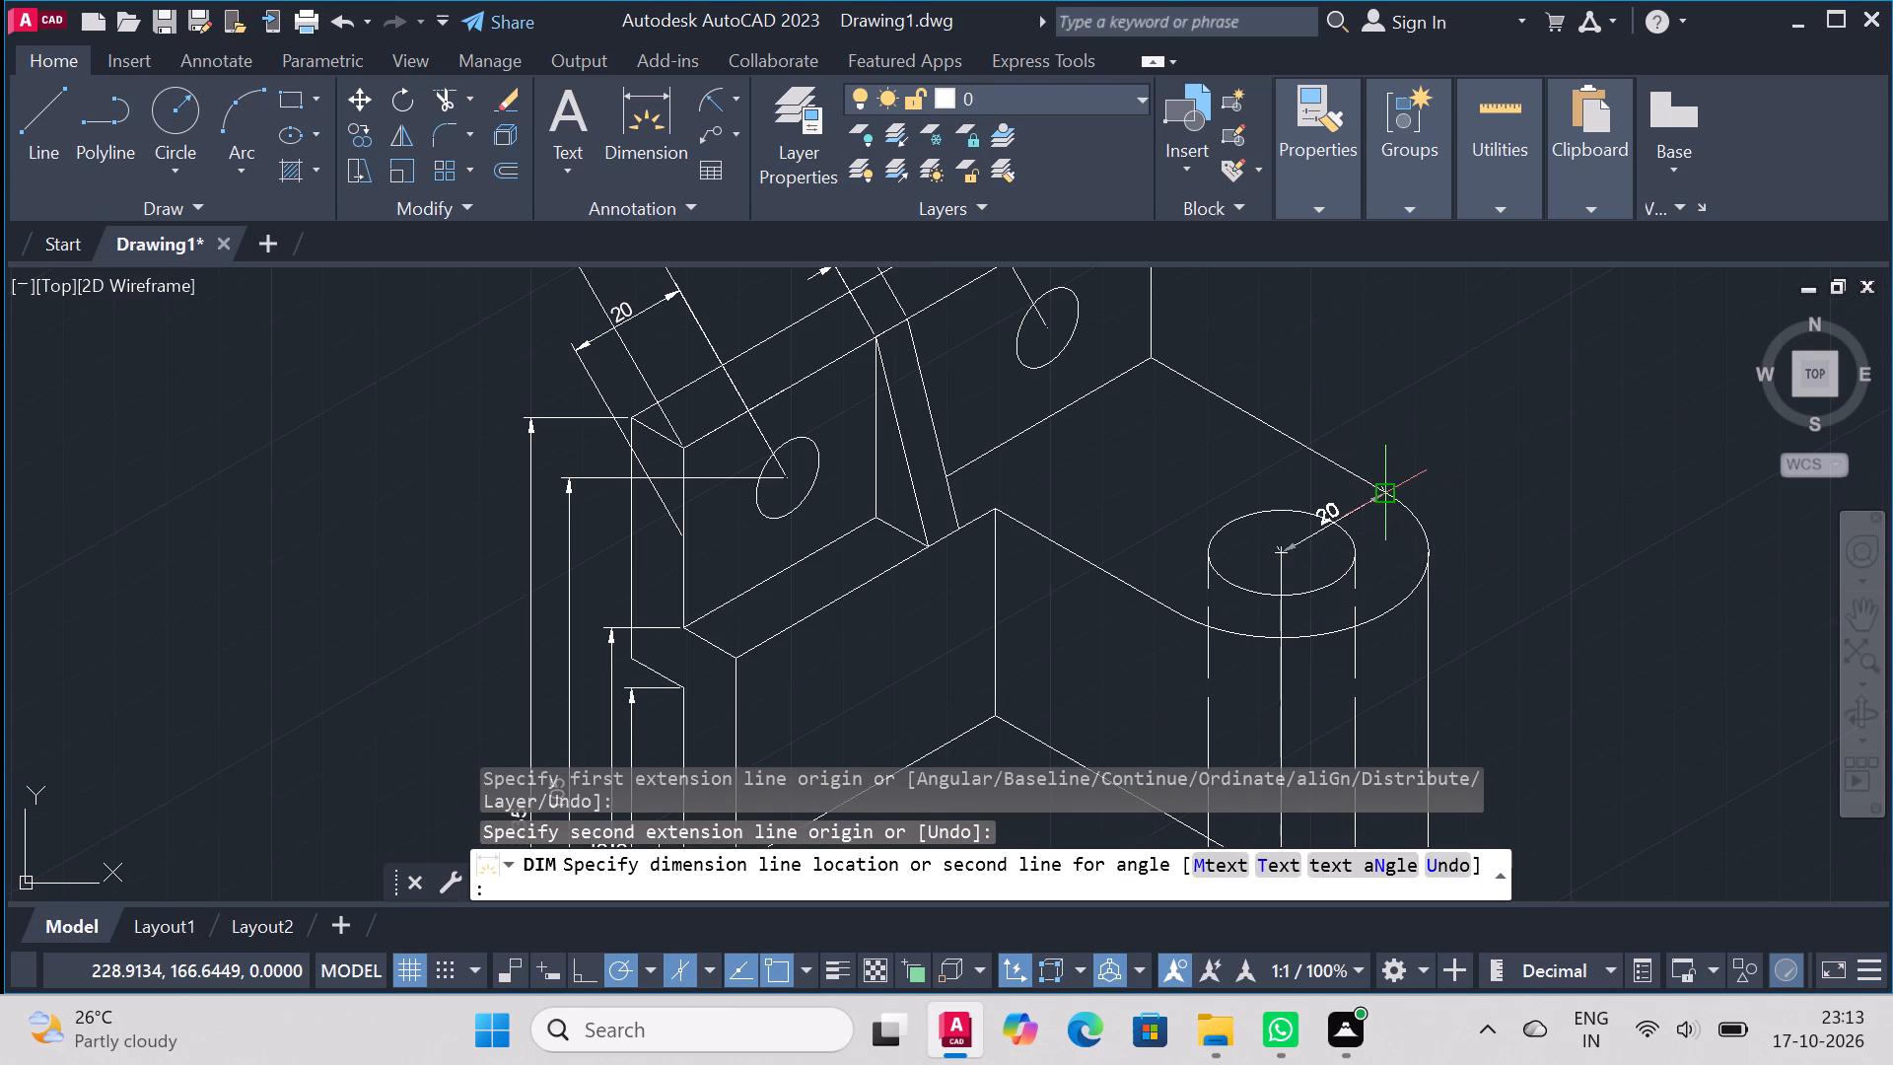
pyautogui.click(1380, 485)
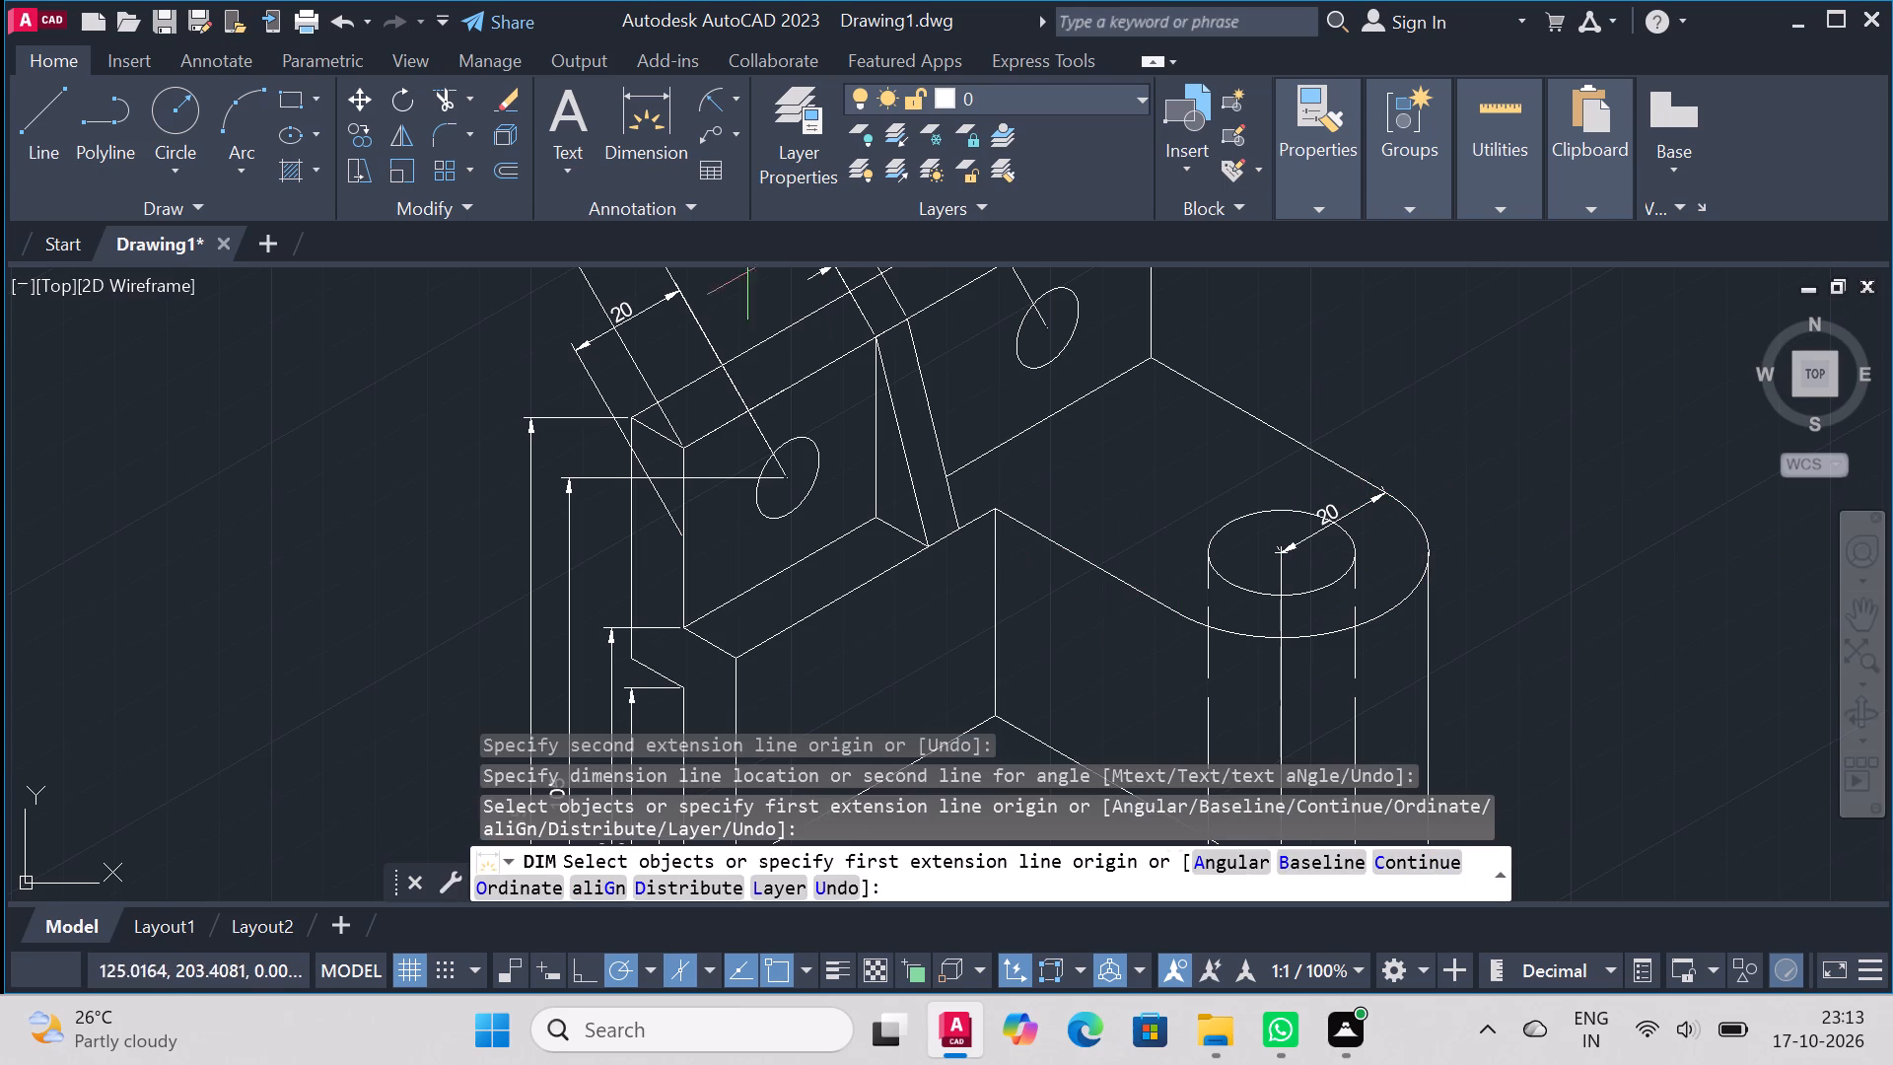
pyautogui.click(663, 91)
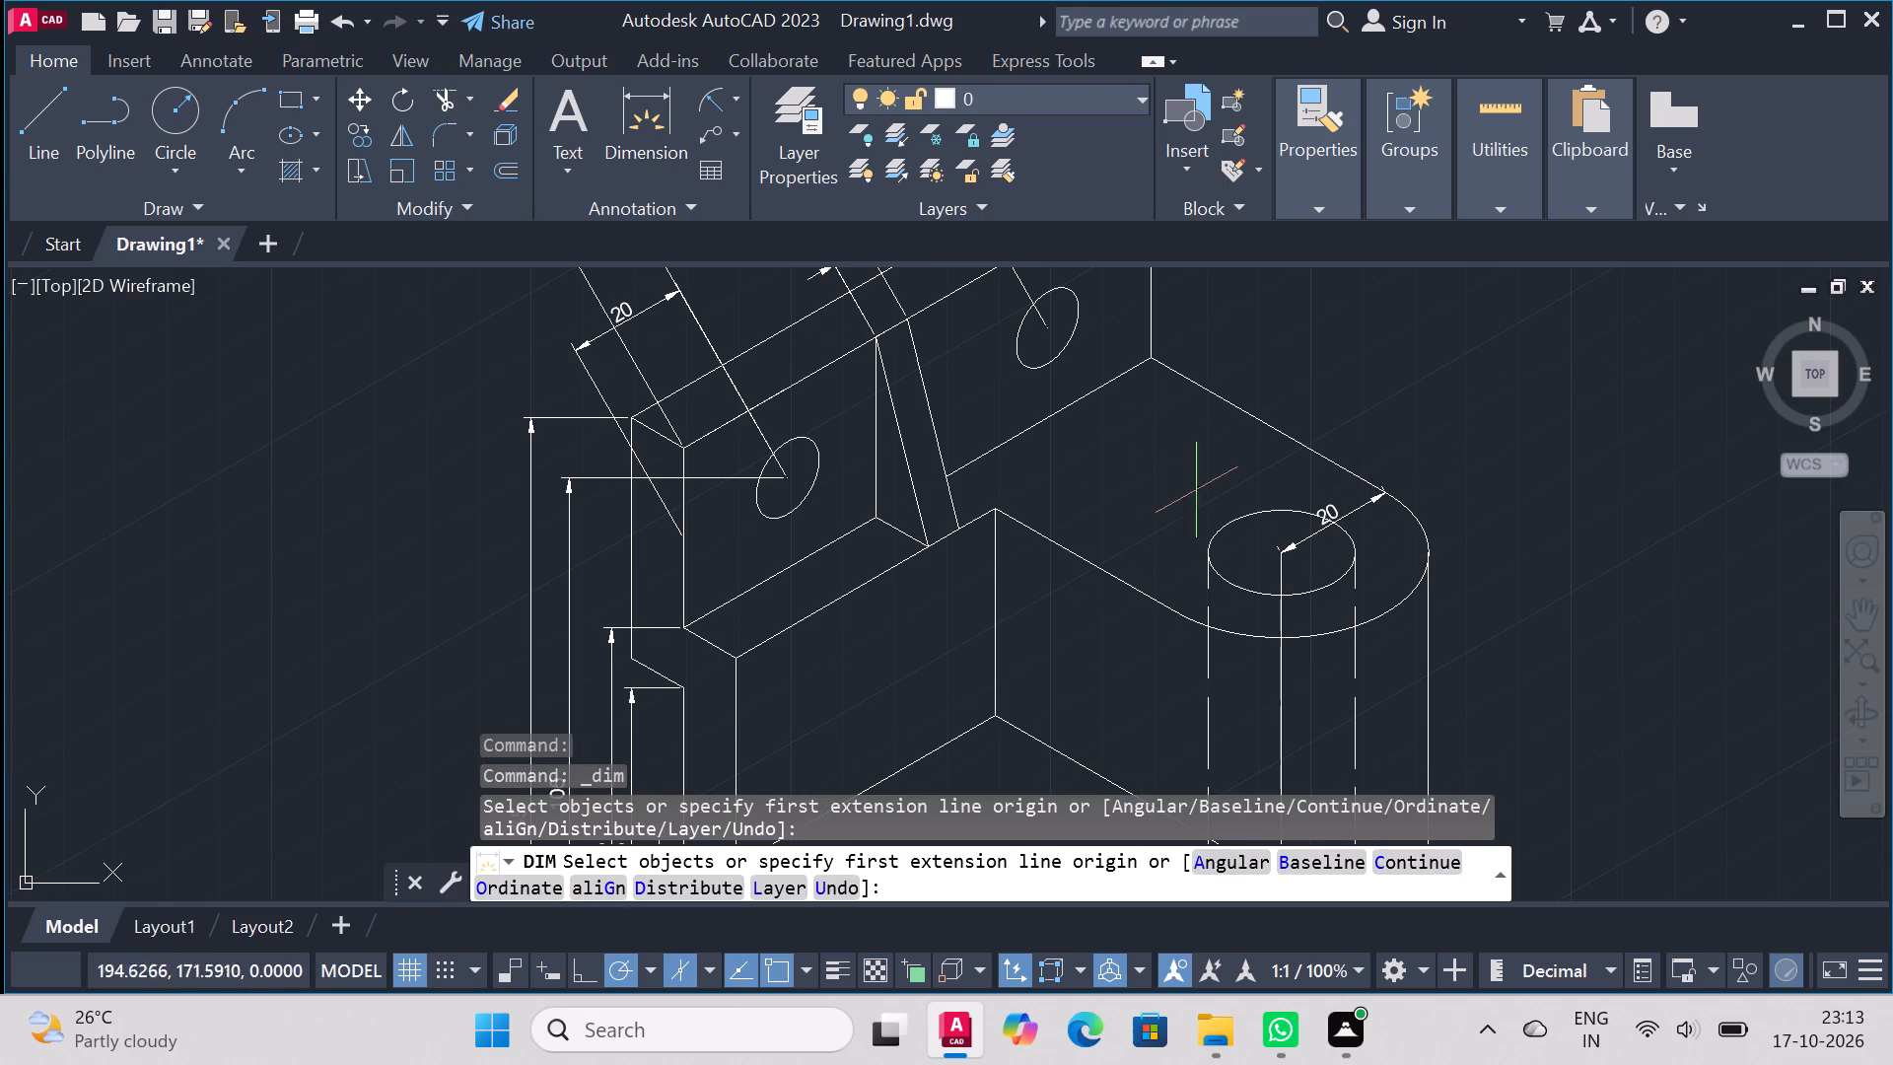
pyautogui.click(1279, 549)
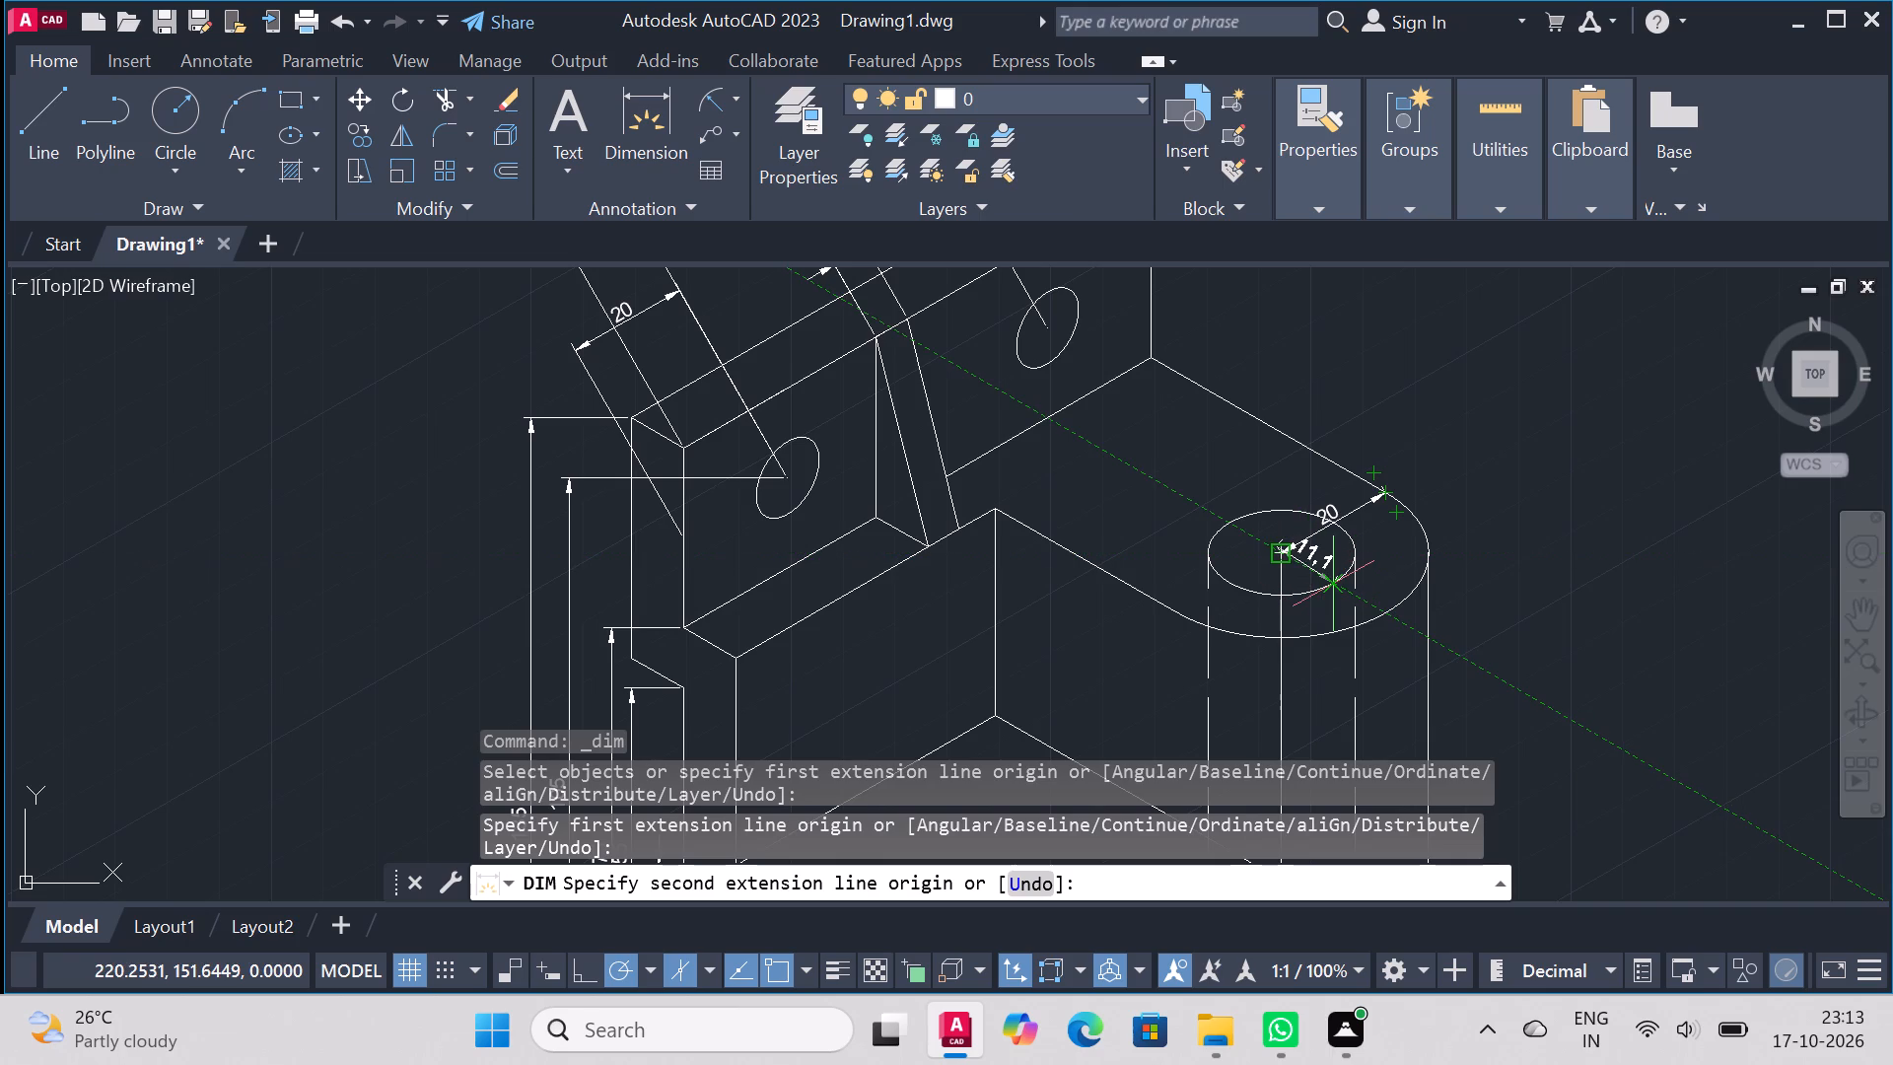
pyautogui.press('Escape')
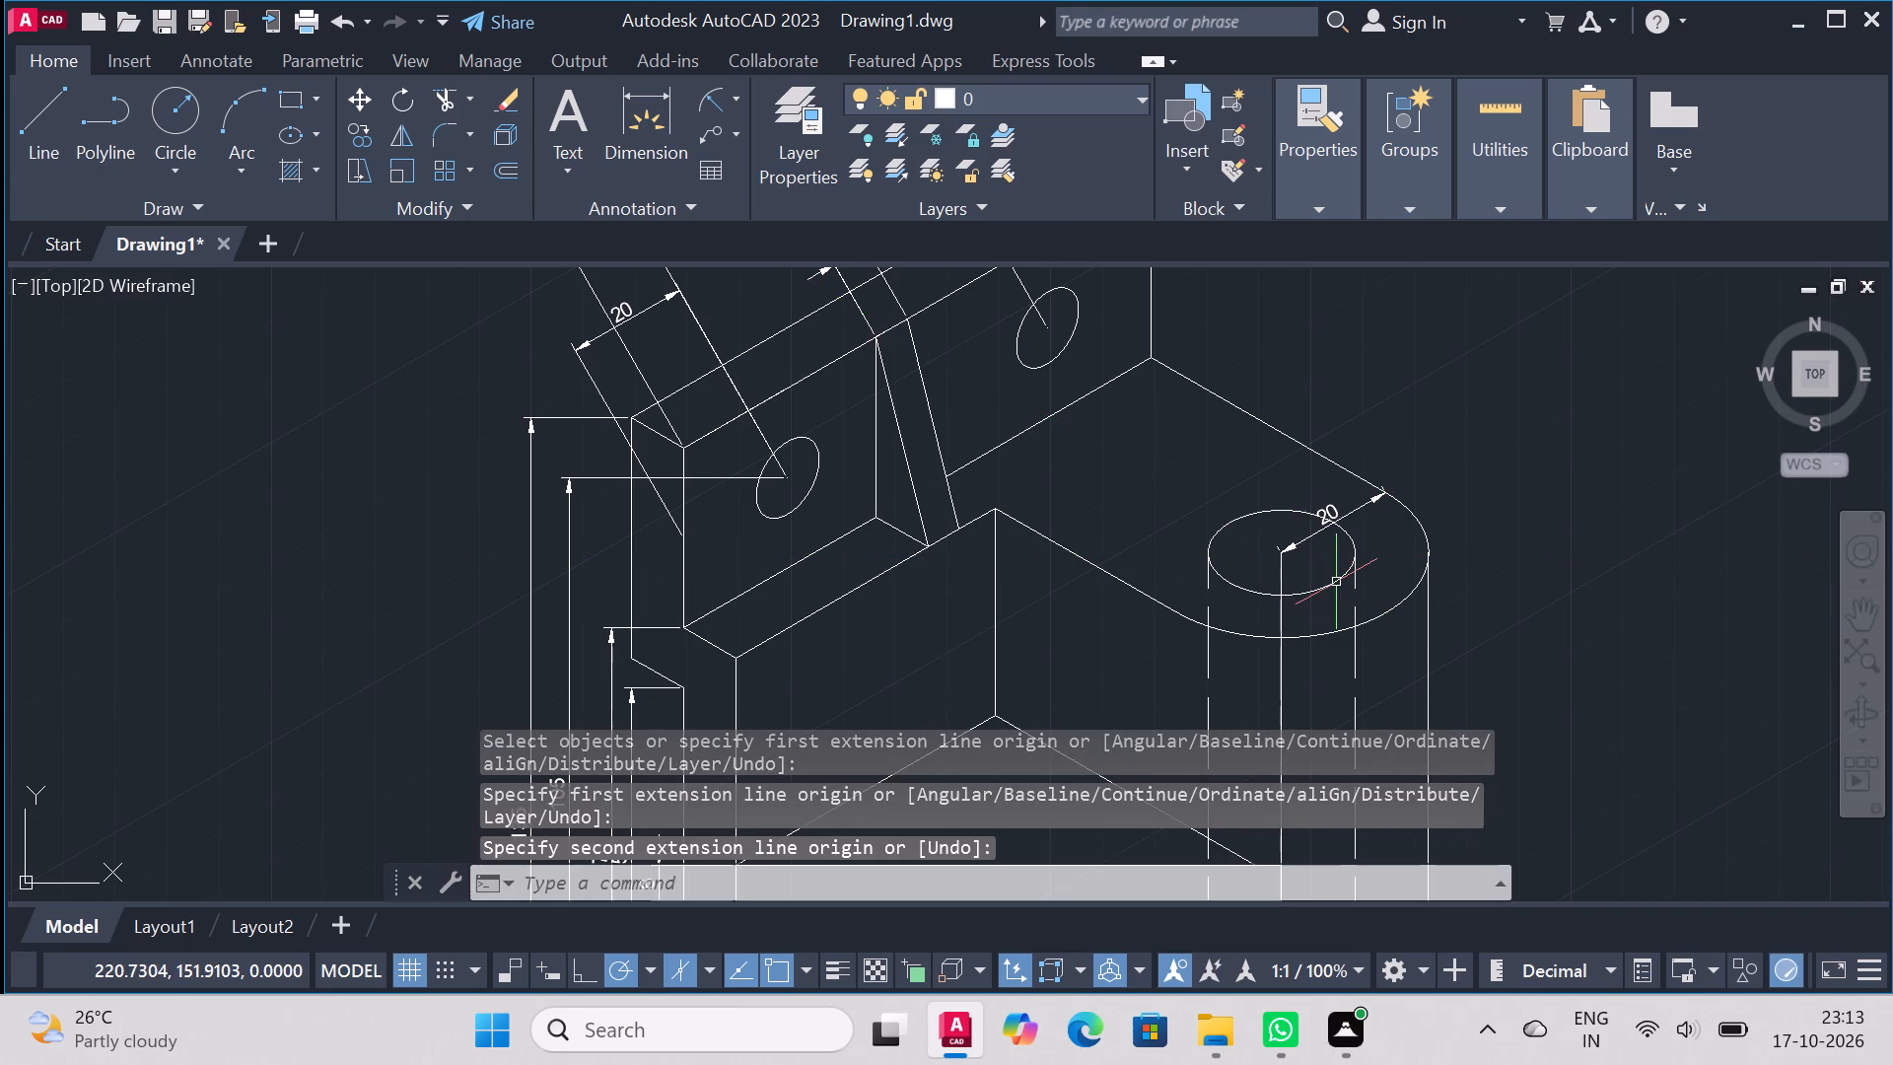
# Dimension the bore's radius on the top face from its centre to its edge, placing it just below the rounded end's radius dimension.
pyautogui.scroll(3, 1332, 553)
pyautogui.rightClick(1549, 404)
pyautogui.click(1616, 407)
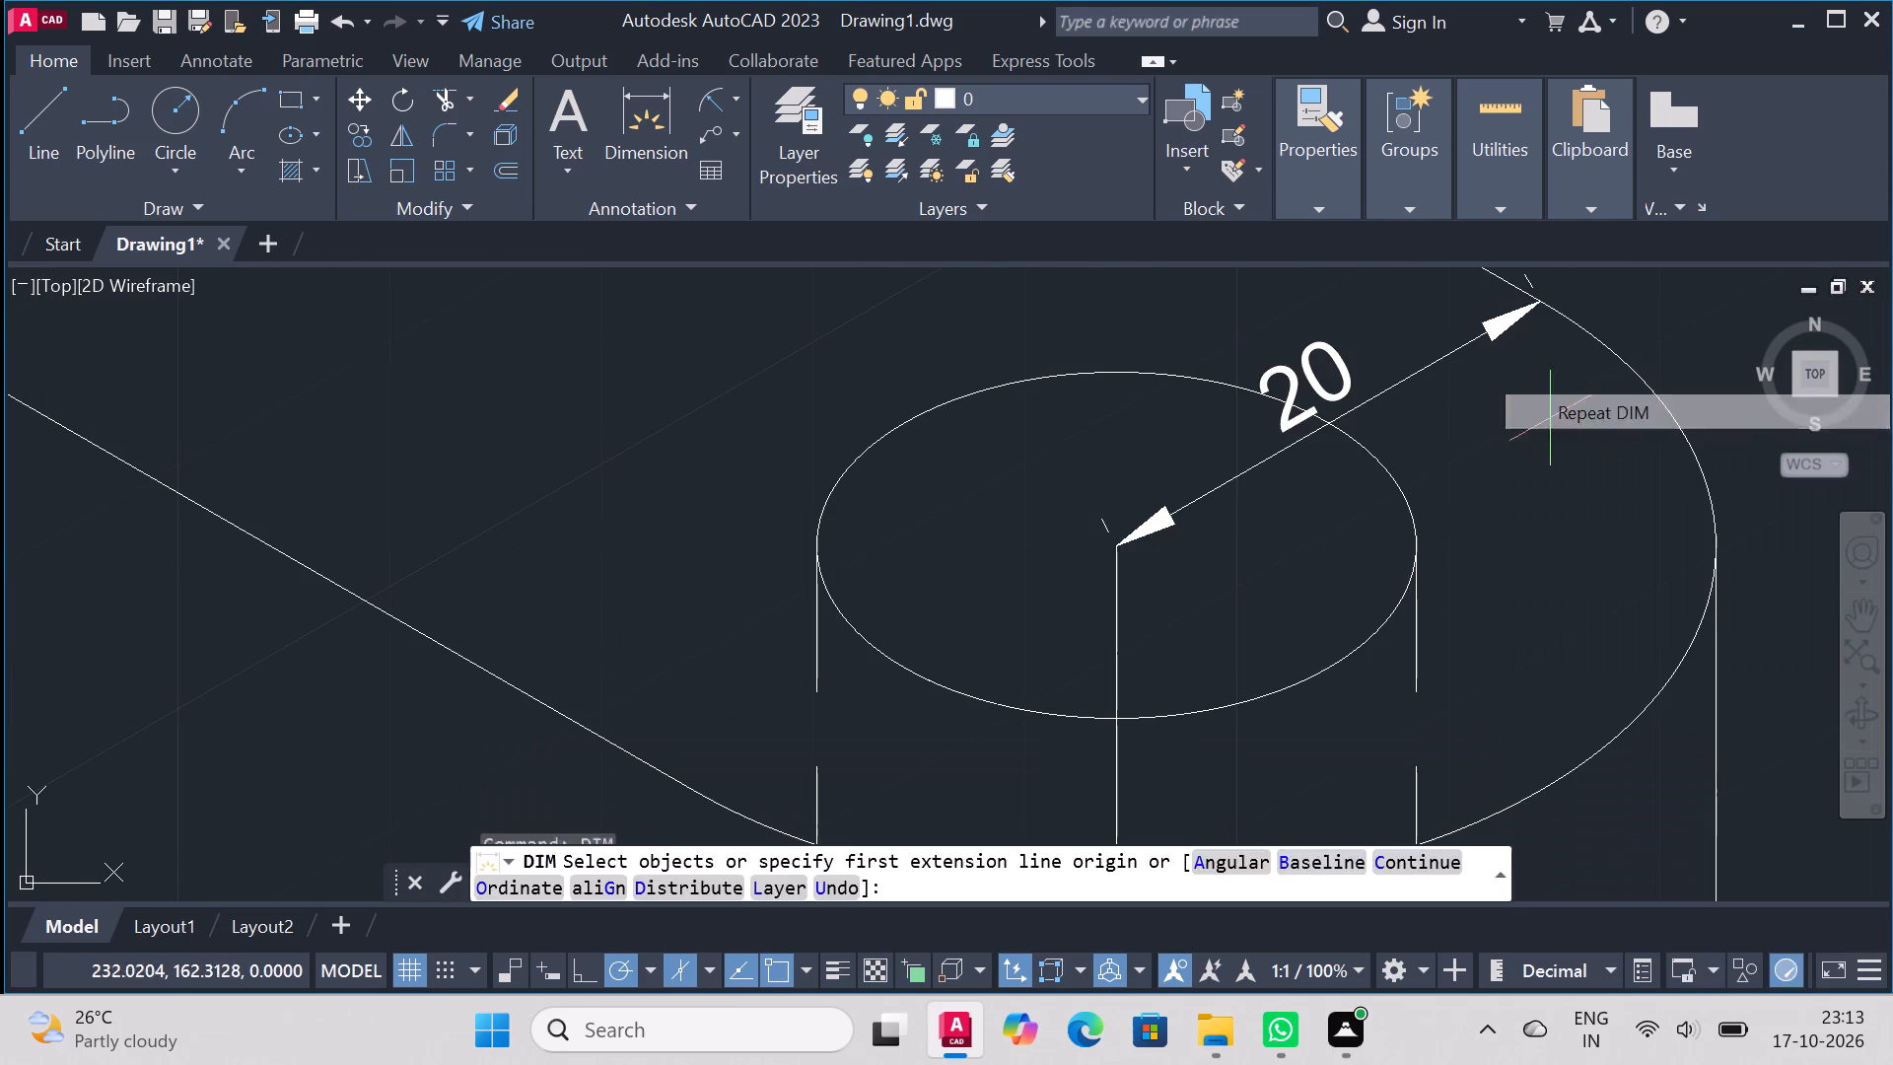
pyautogui.click(1117, 547)
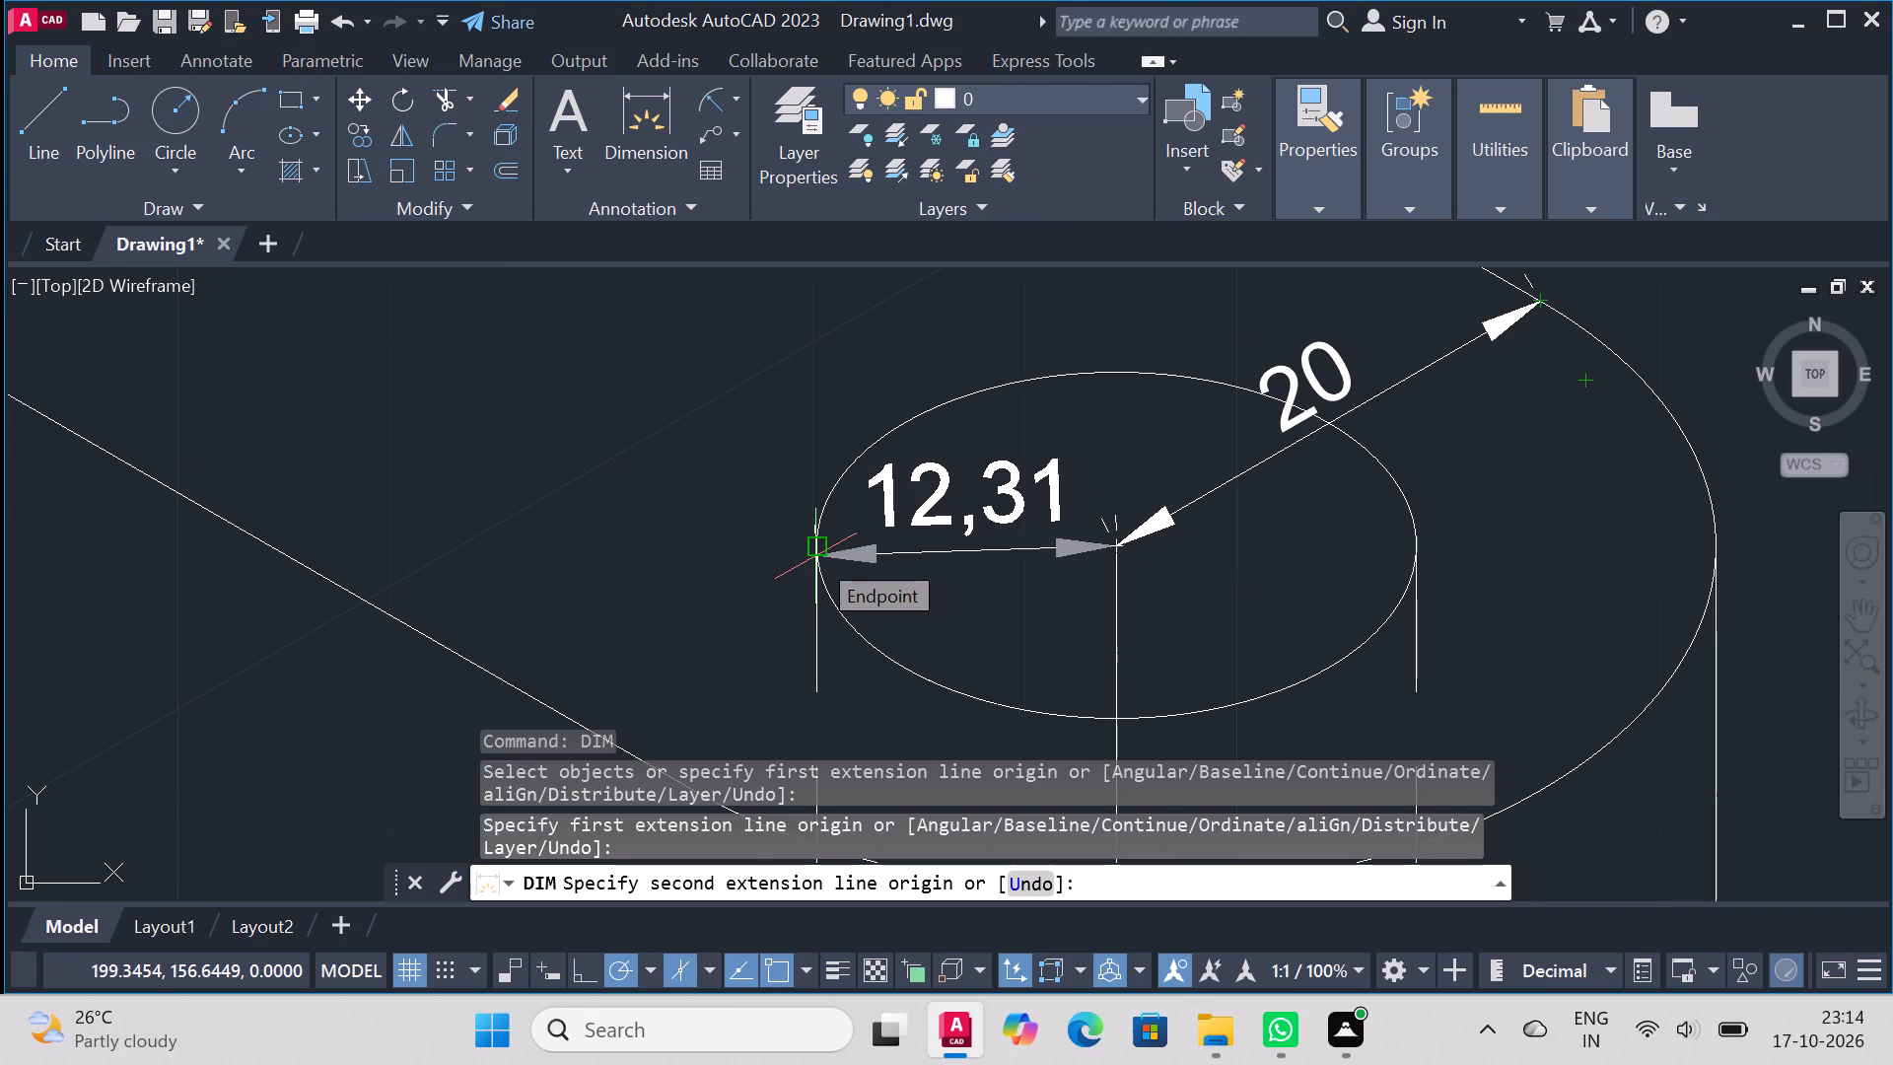
pyautogui.click(1328, 427)
pyautogui.click(1345, 504)
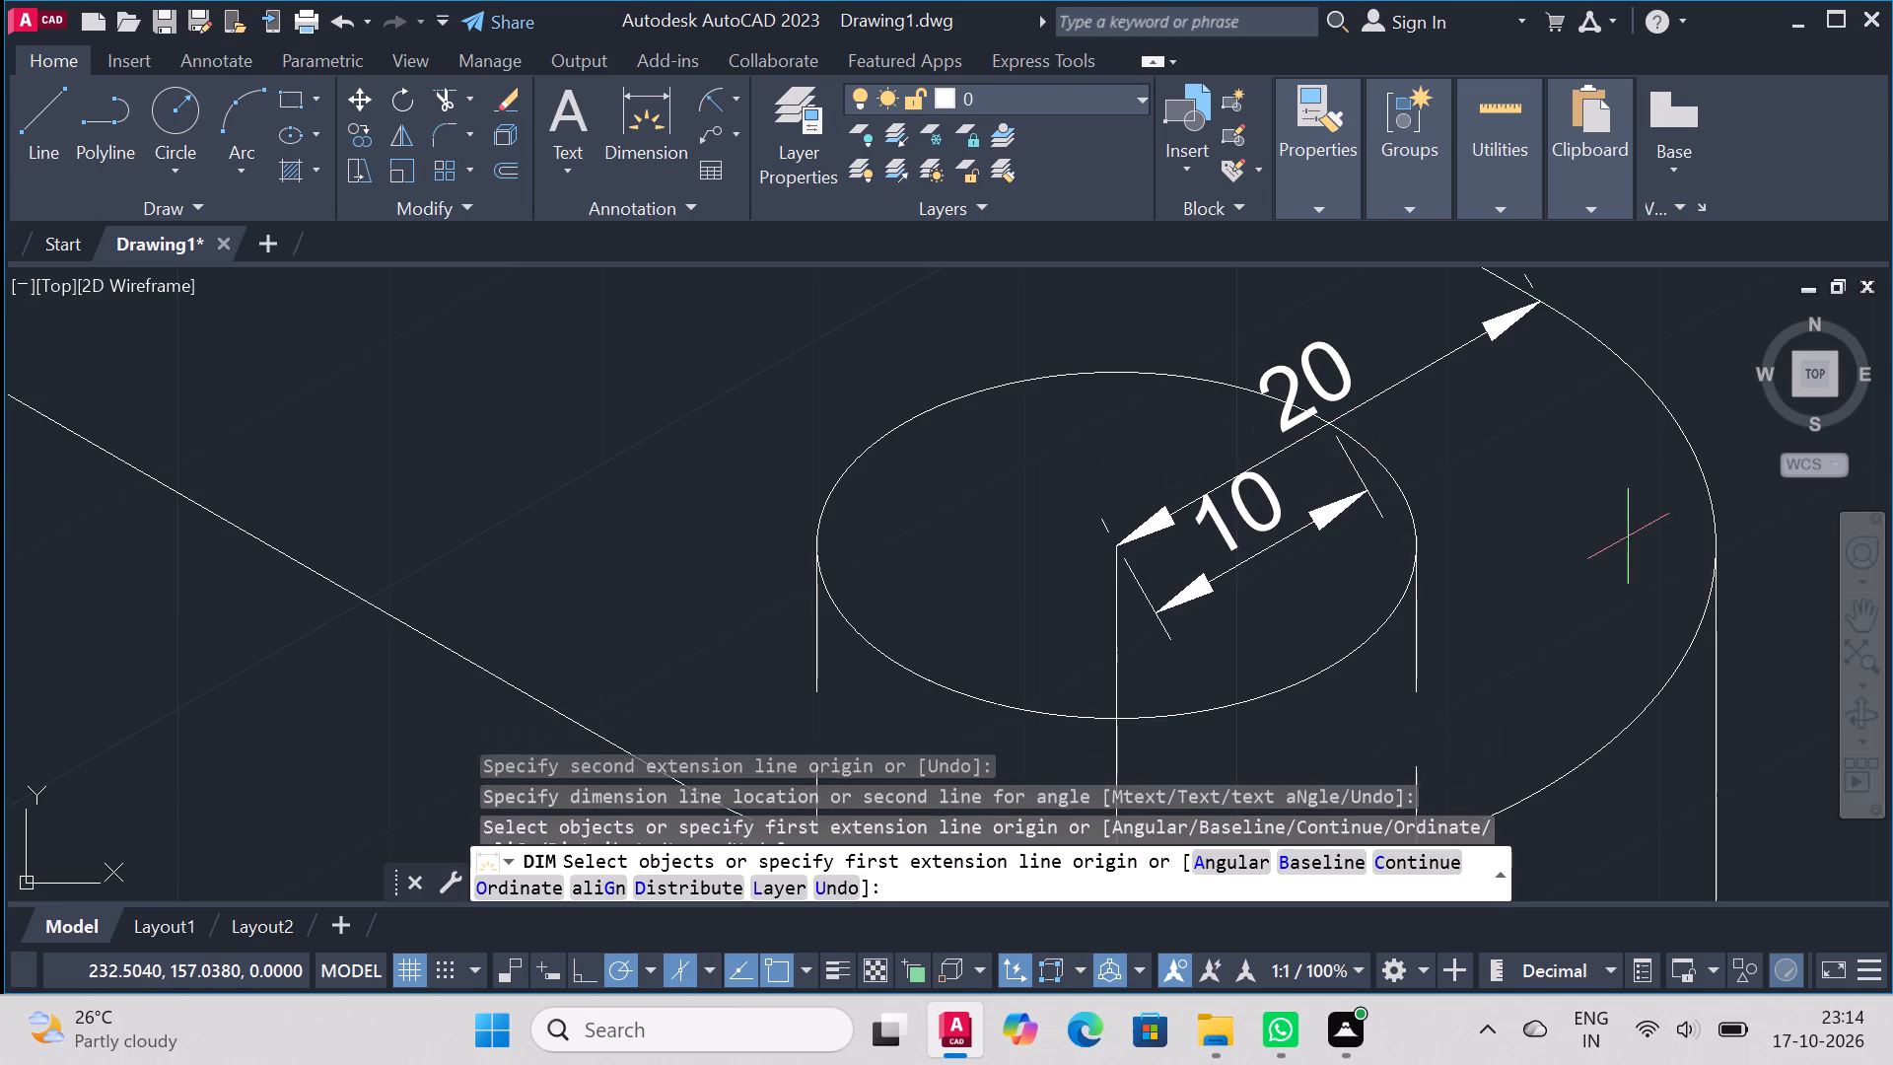
# Dimension the straight slanted top edge running from the back plate to the rounded end, placing the aligned dimension just above it.
pyautogui.scroll(-2, 1487, 505)
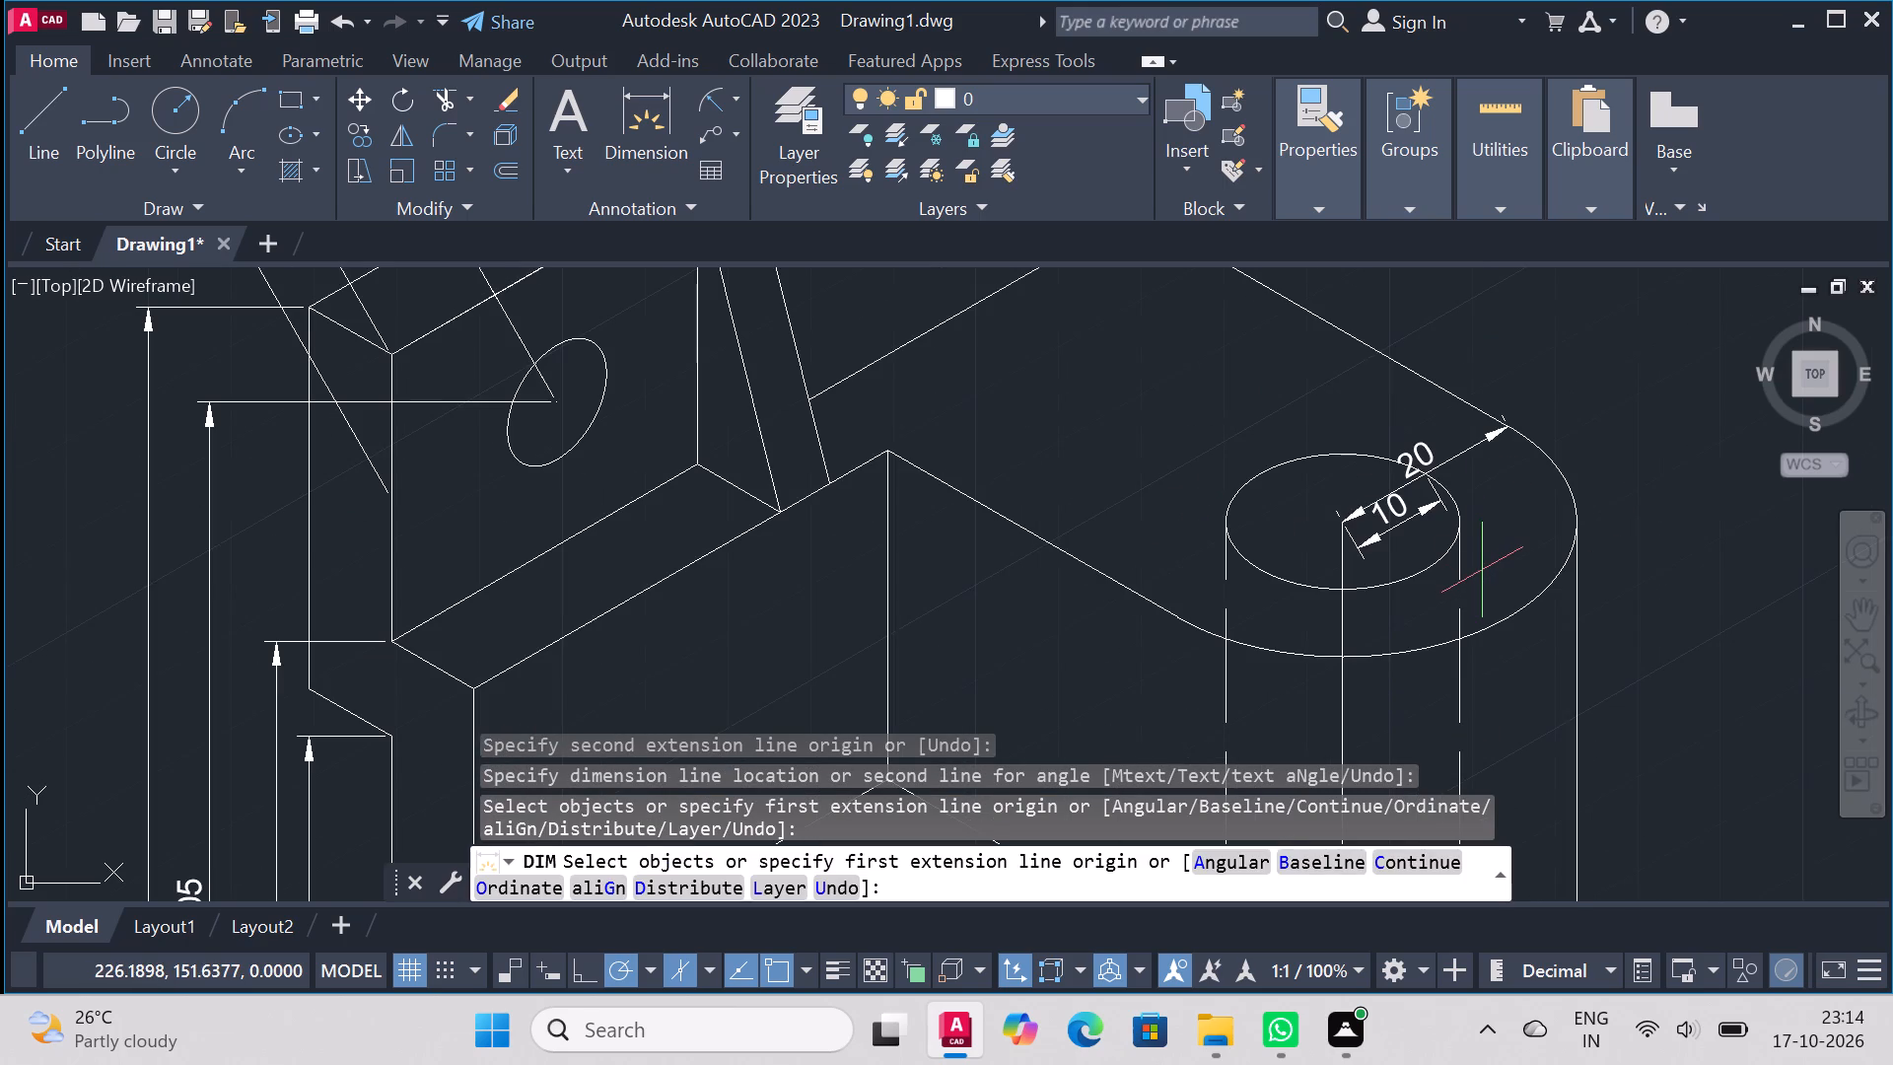
pyautogui.scroll(-3, 1382, 511)
pyautogui.scroll(3, 1385, 412)
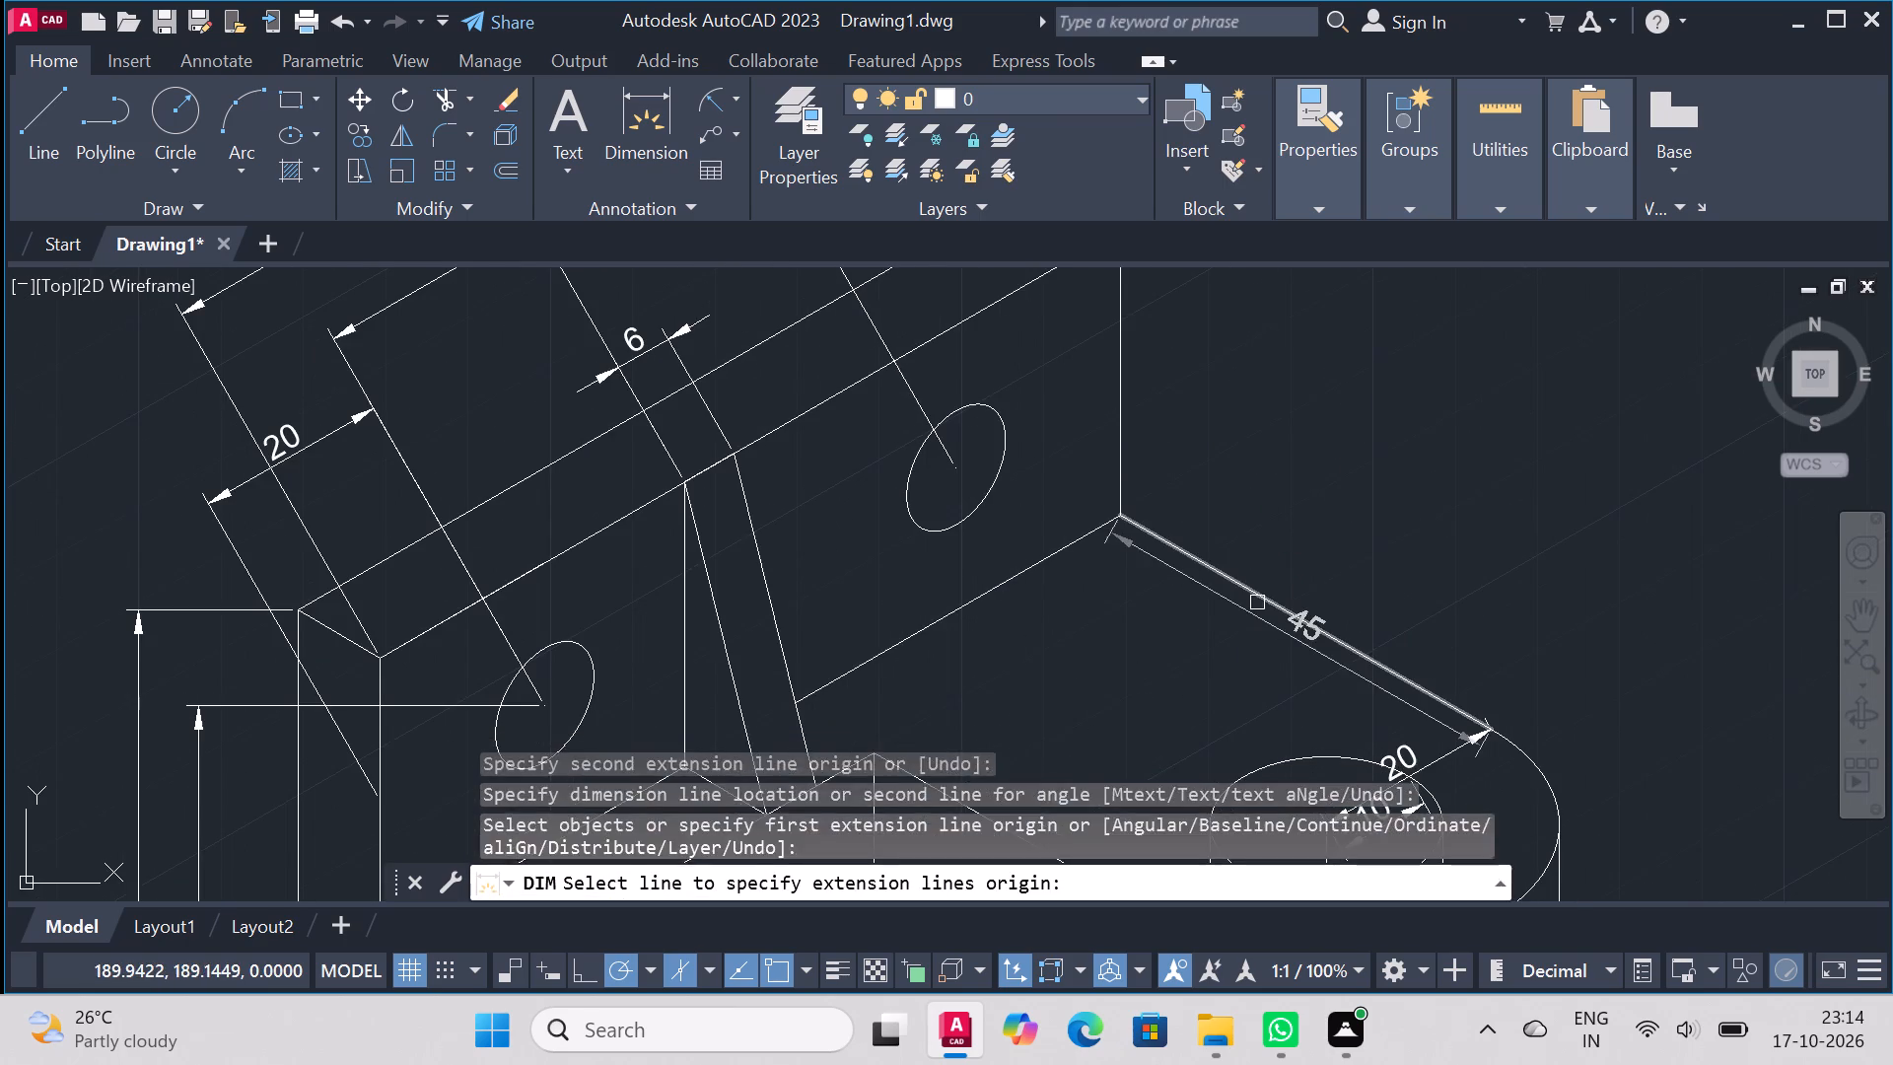
pyautogui.click(1257, 603)
pyautogui.click(1327, 531)
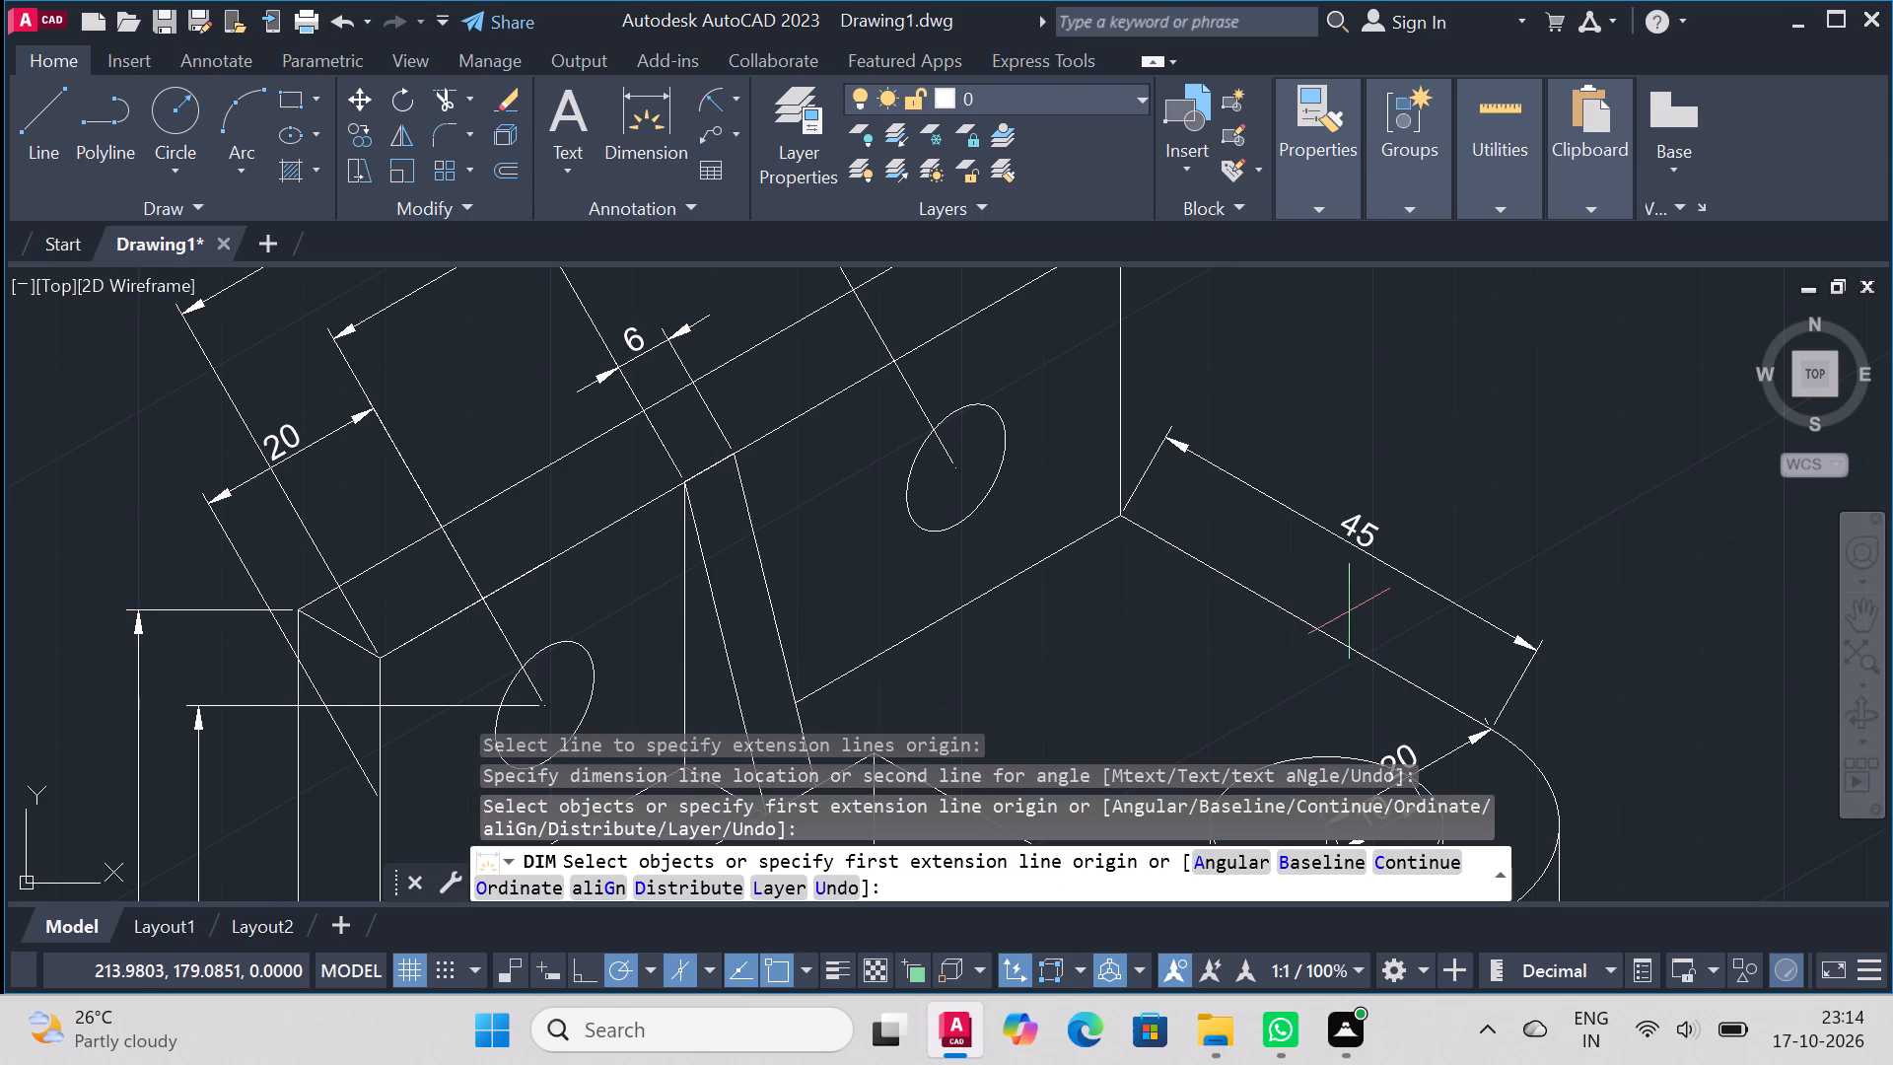
# Dimension the height of the bored end along the bore's vertical centre line, placing the dimension outside the rounded end, and finish dimensioning.
pyautogui.scroll(-2, 1338, 584)
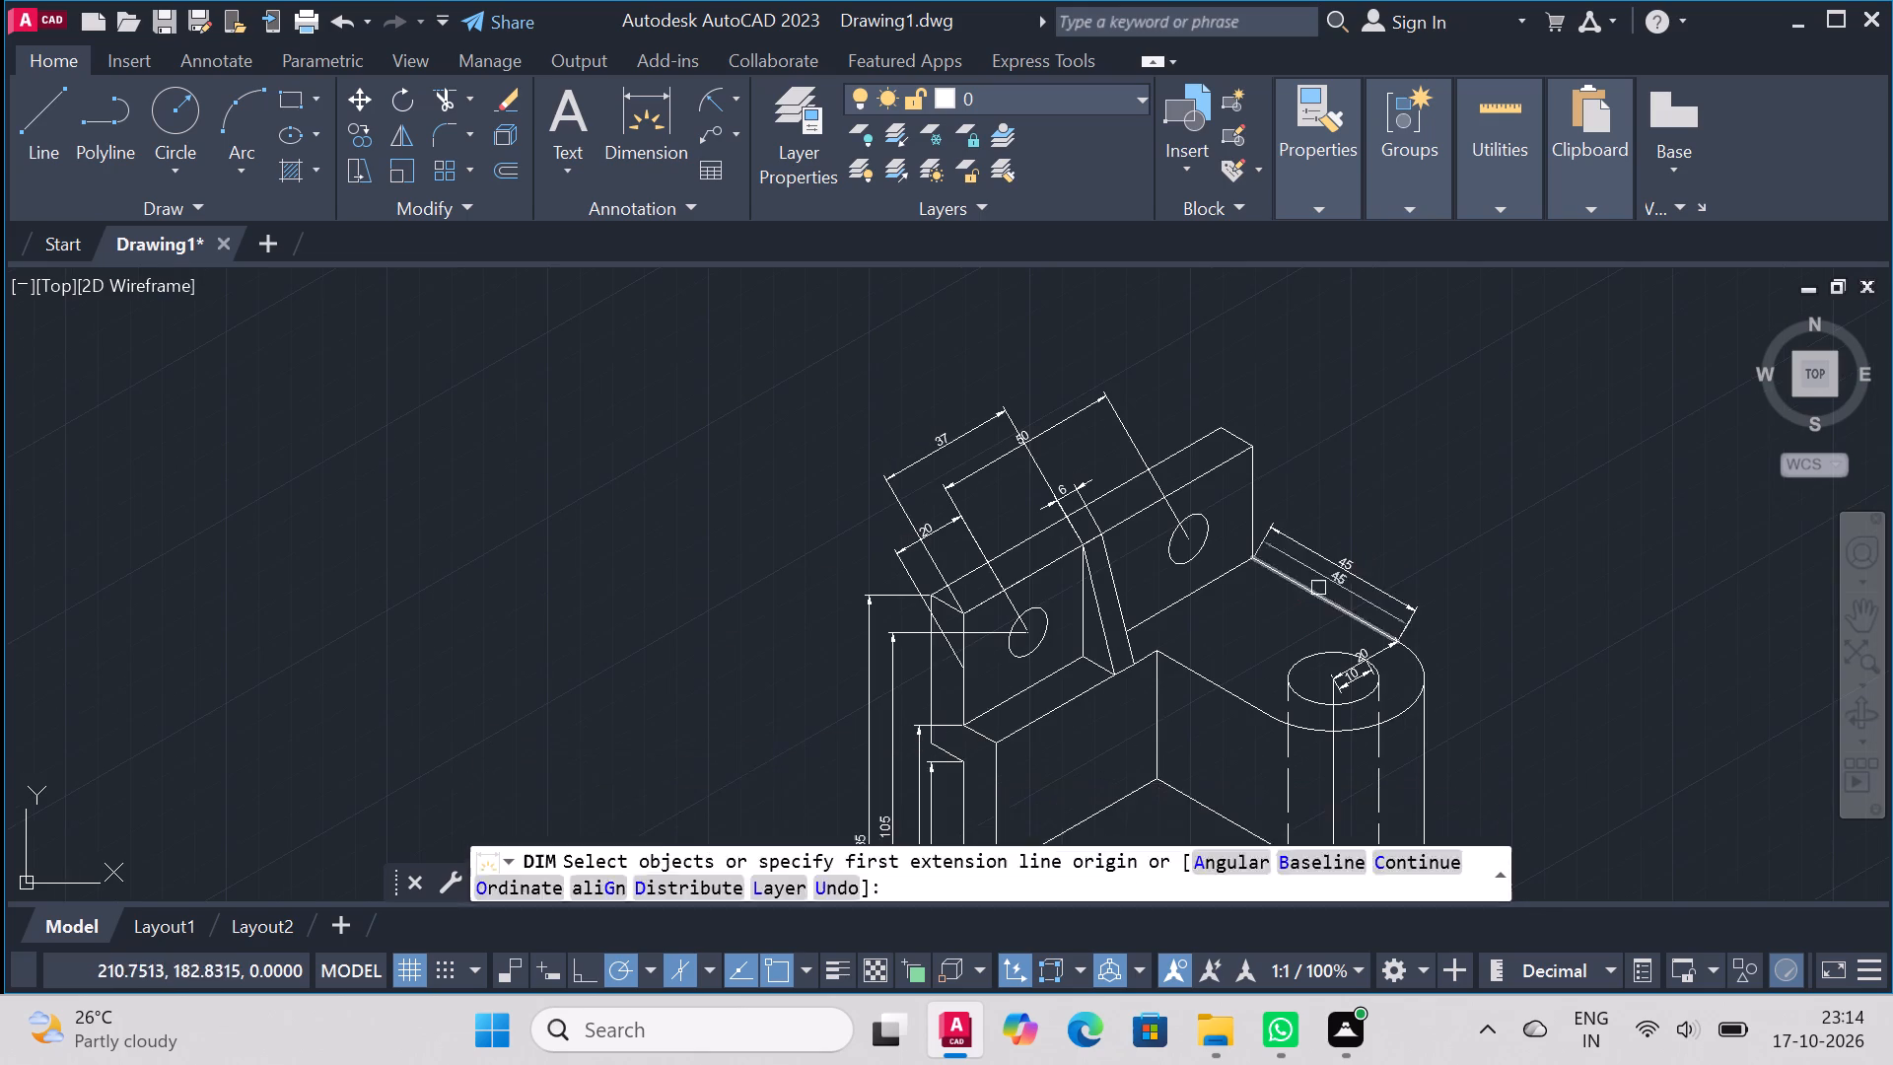
pyautogui.scroll(-2, 1299, 501)
pyautogui.scroll(2, 1263, 708)
pyautogui.scroll(-1, 1289, 616)
pyautogui.scroll(2, 1288, 634)
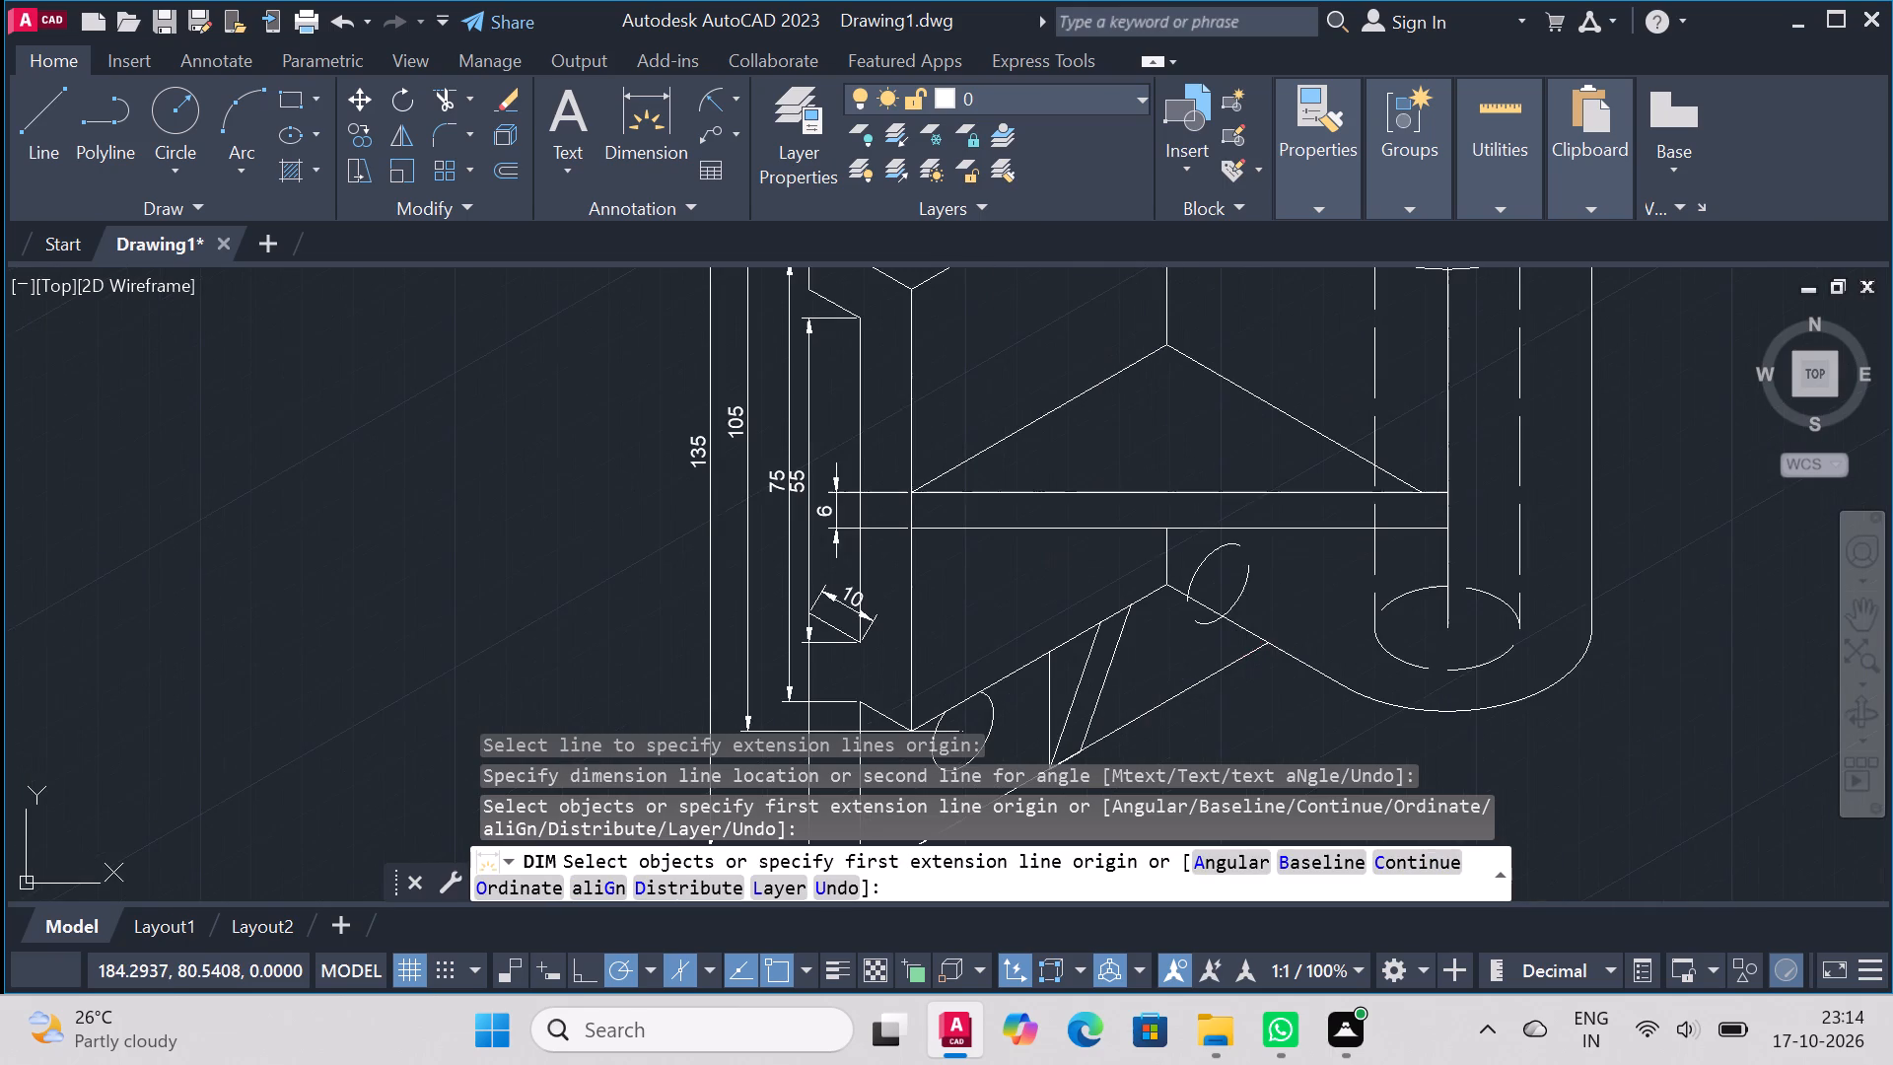
pyautogui.scroll(-2, 1288, 634)
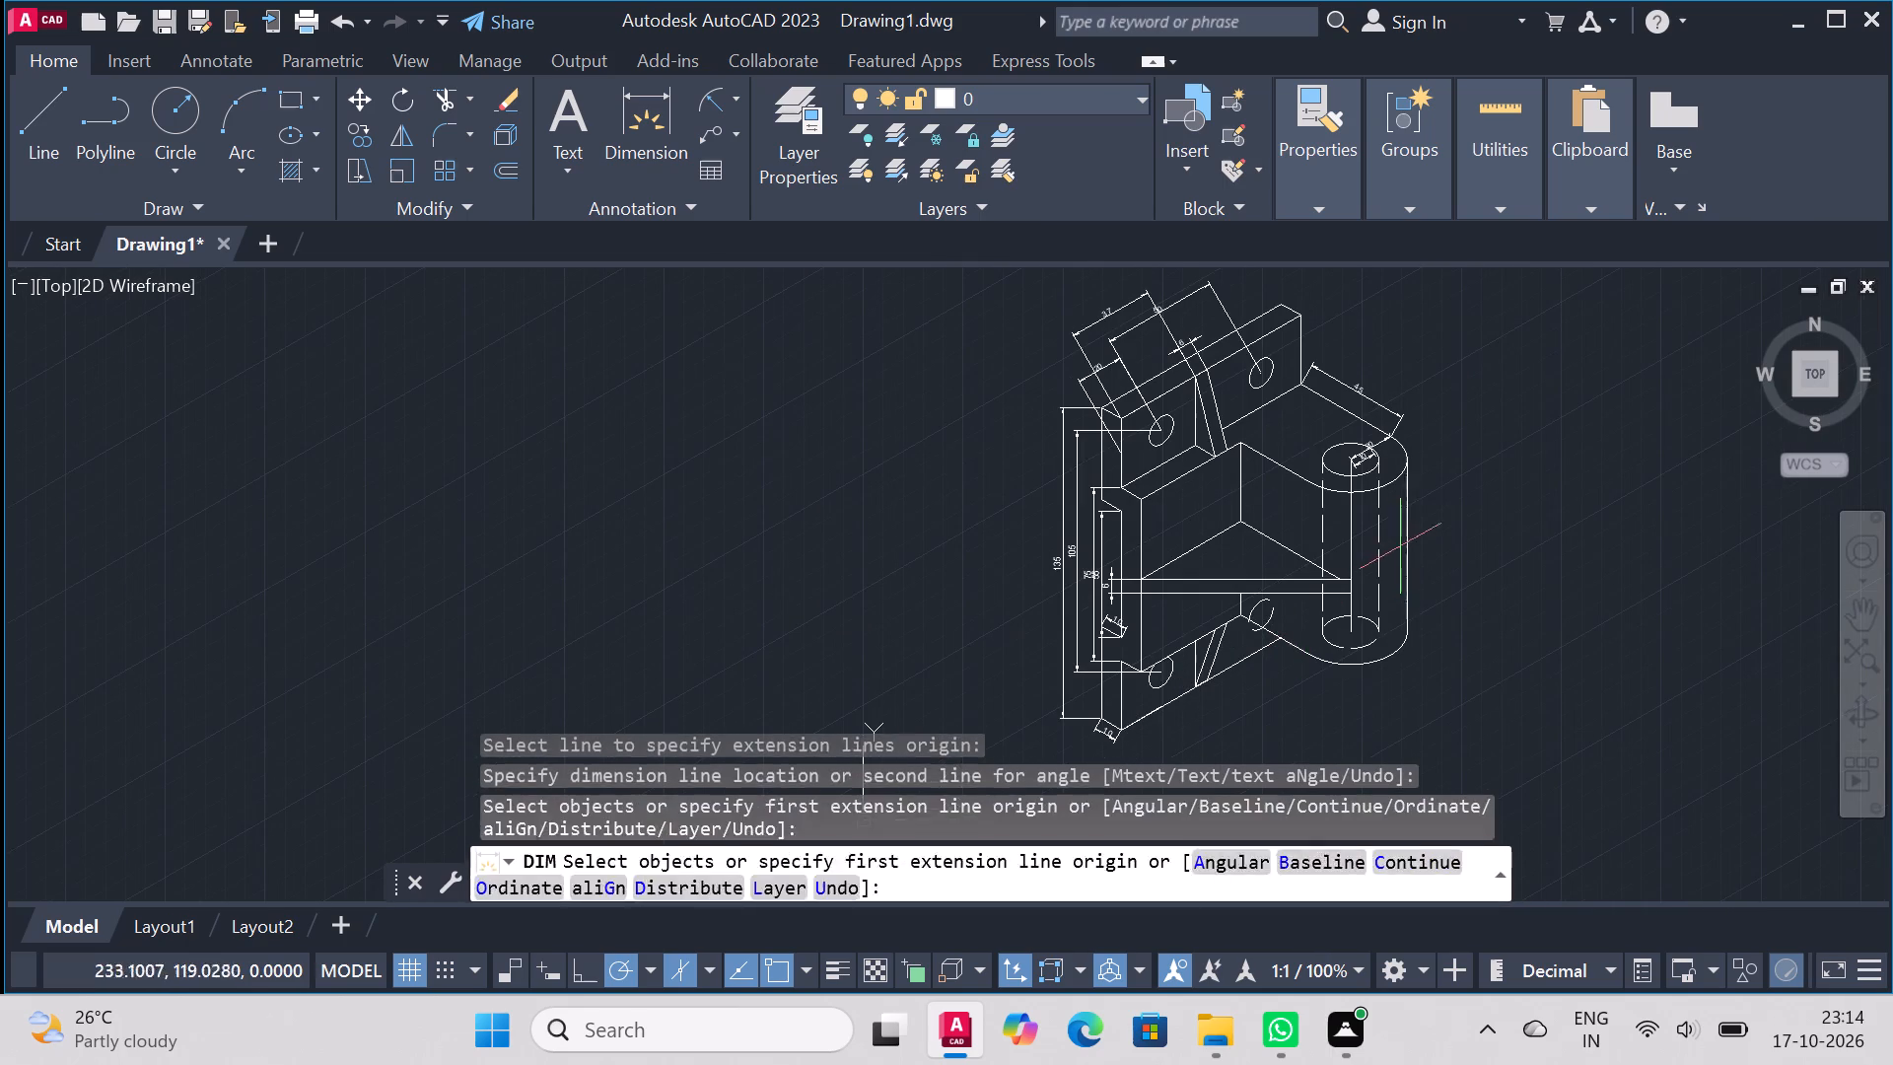
pyautogui.scroll(1, 1403, 546)
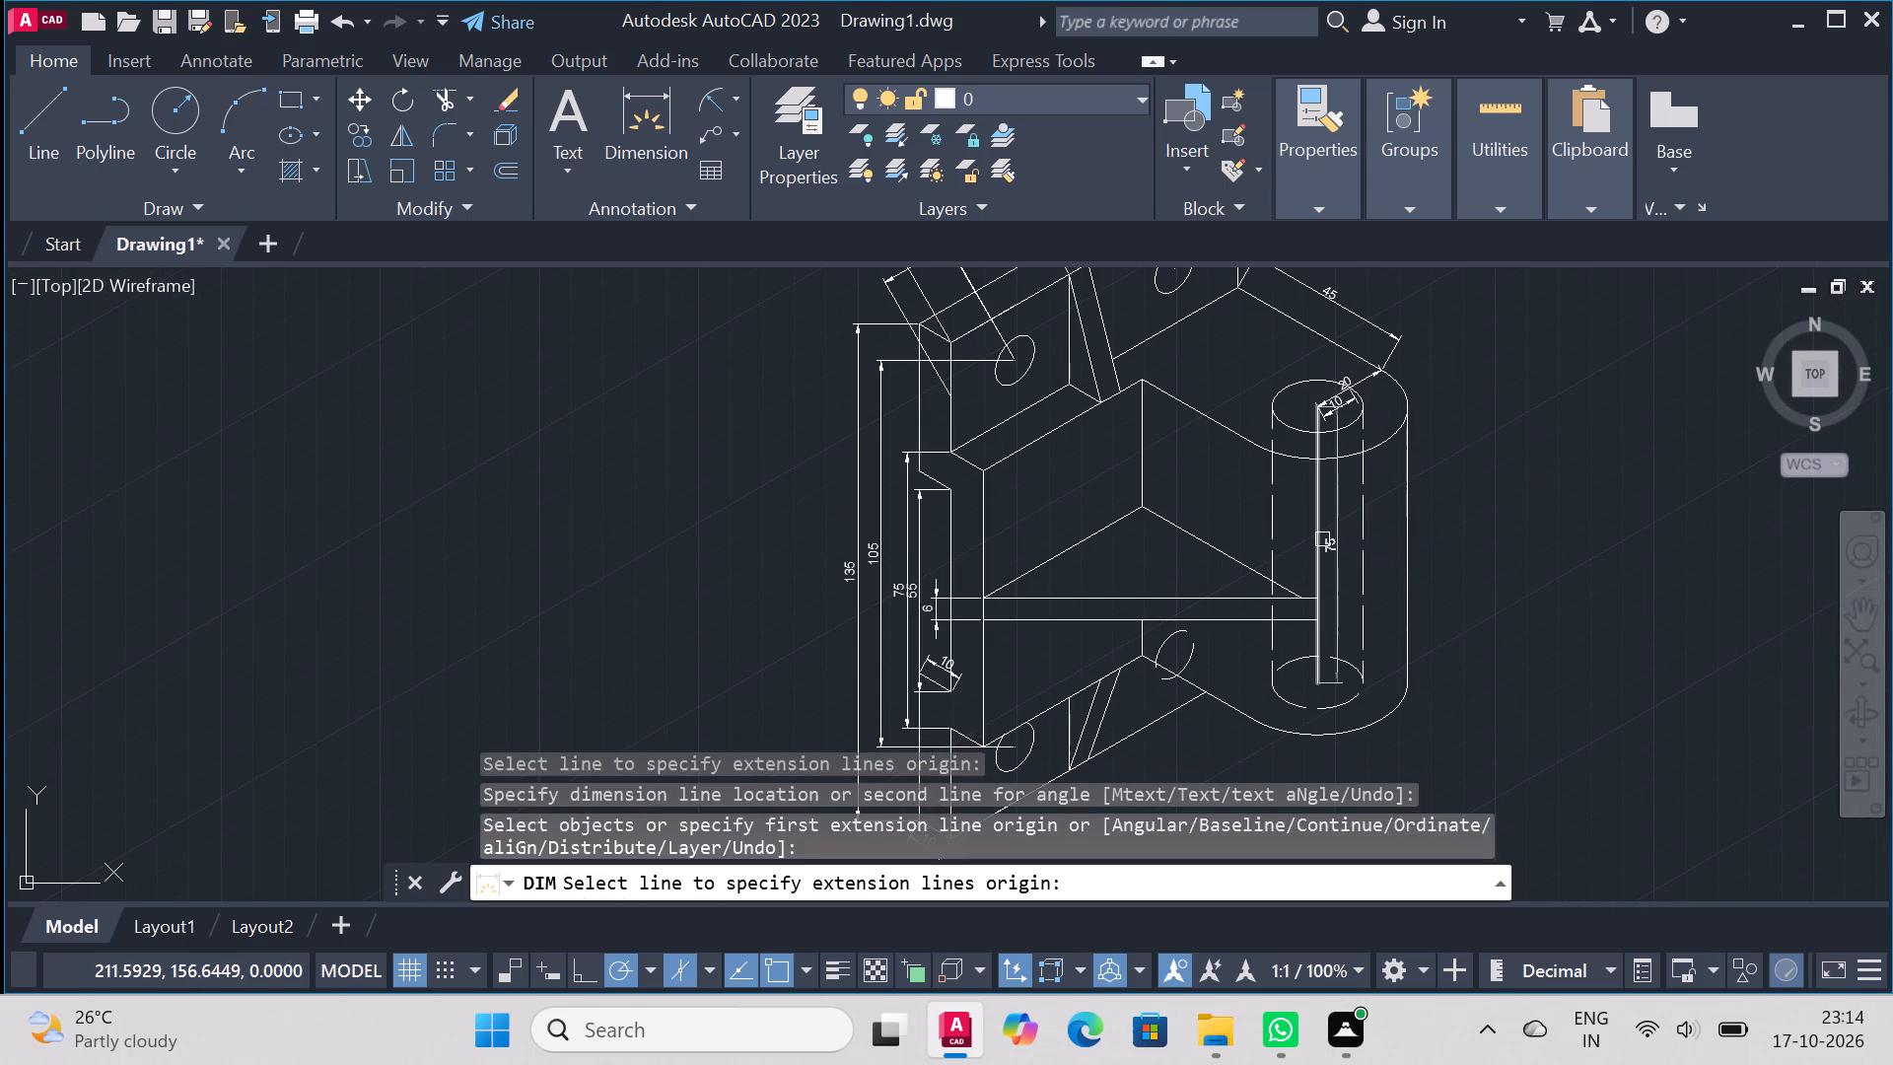
pyautogui.click(1322, 539)
pyautogui.click(1476, 535)
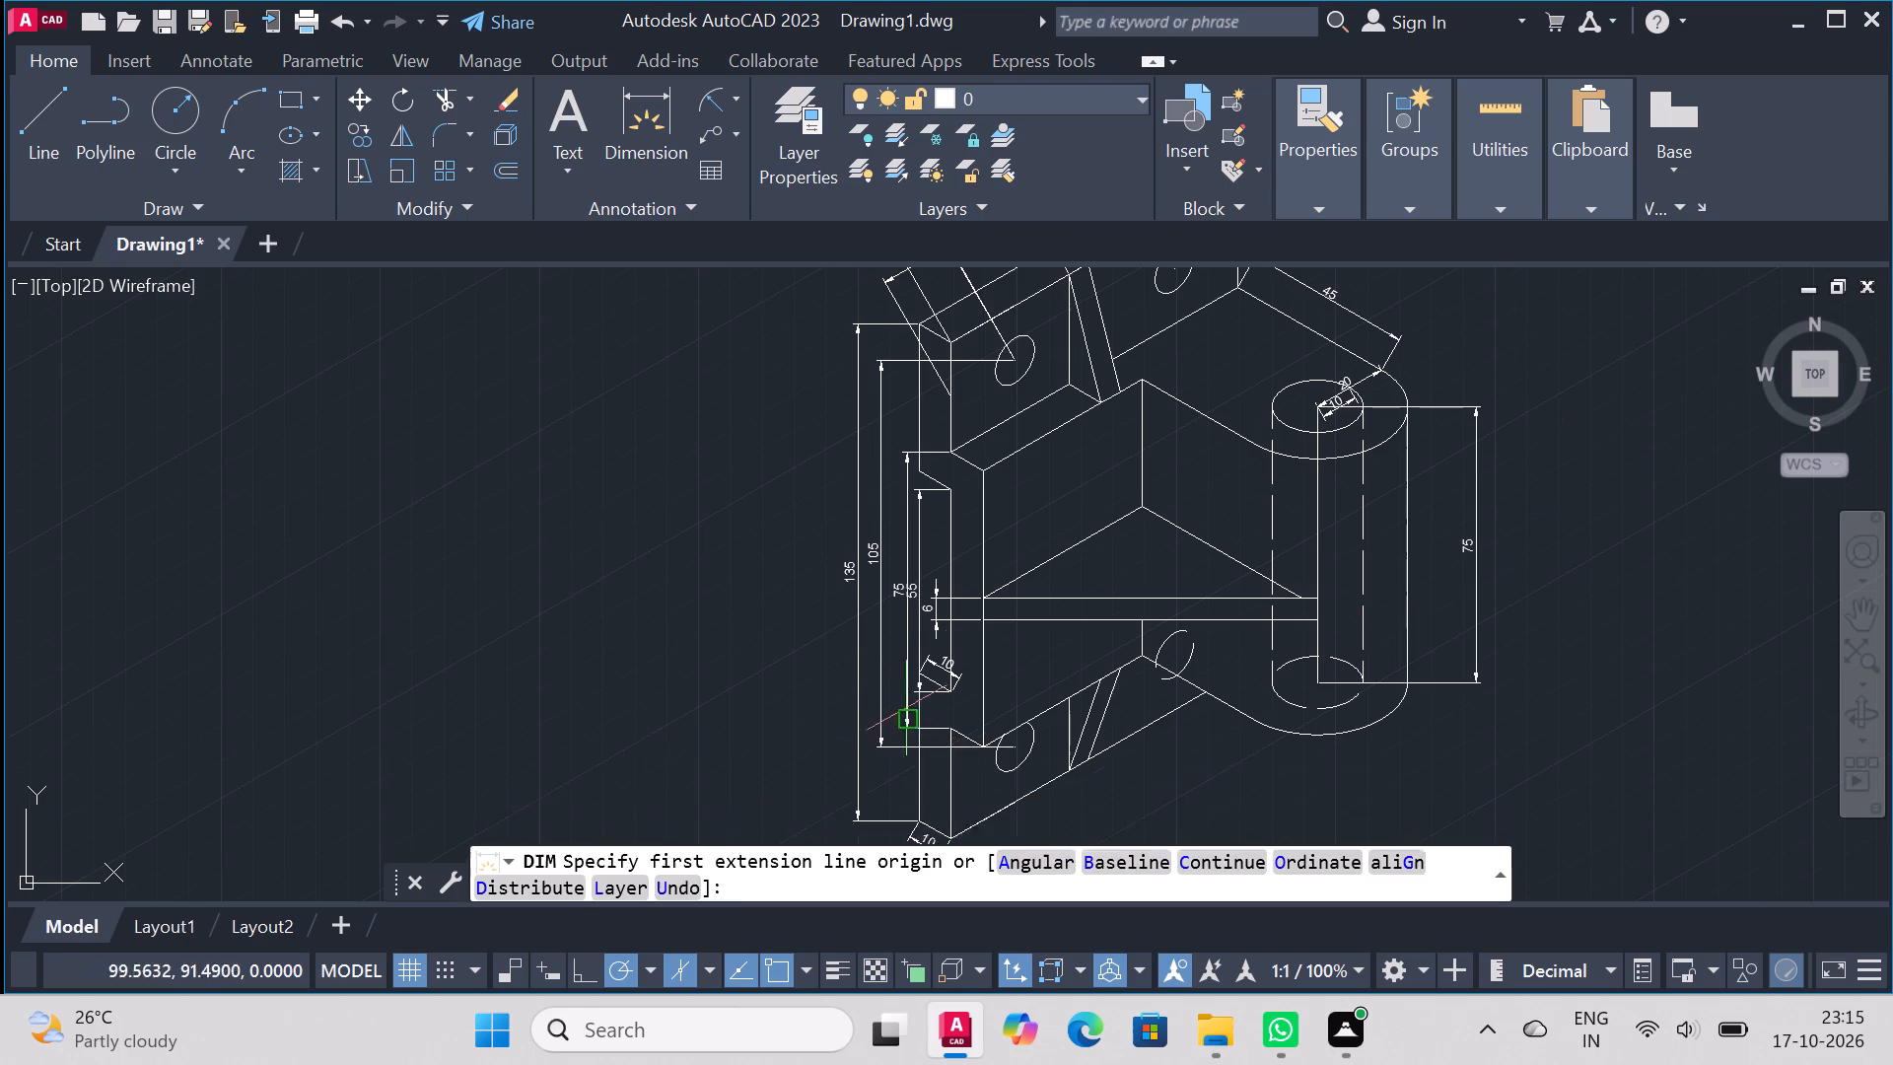
pyautogui.scroll(-2, 956, 492)
pyautogui.scroll(3, 964, 604)
pyautogui.scroll(-2, 1030, 582)
pyautogui.scroll(2, 1000, 395)
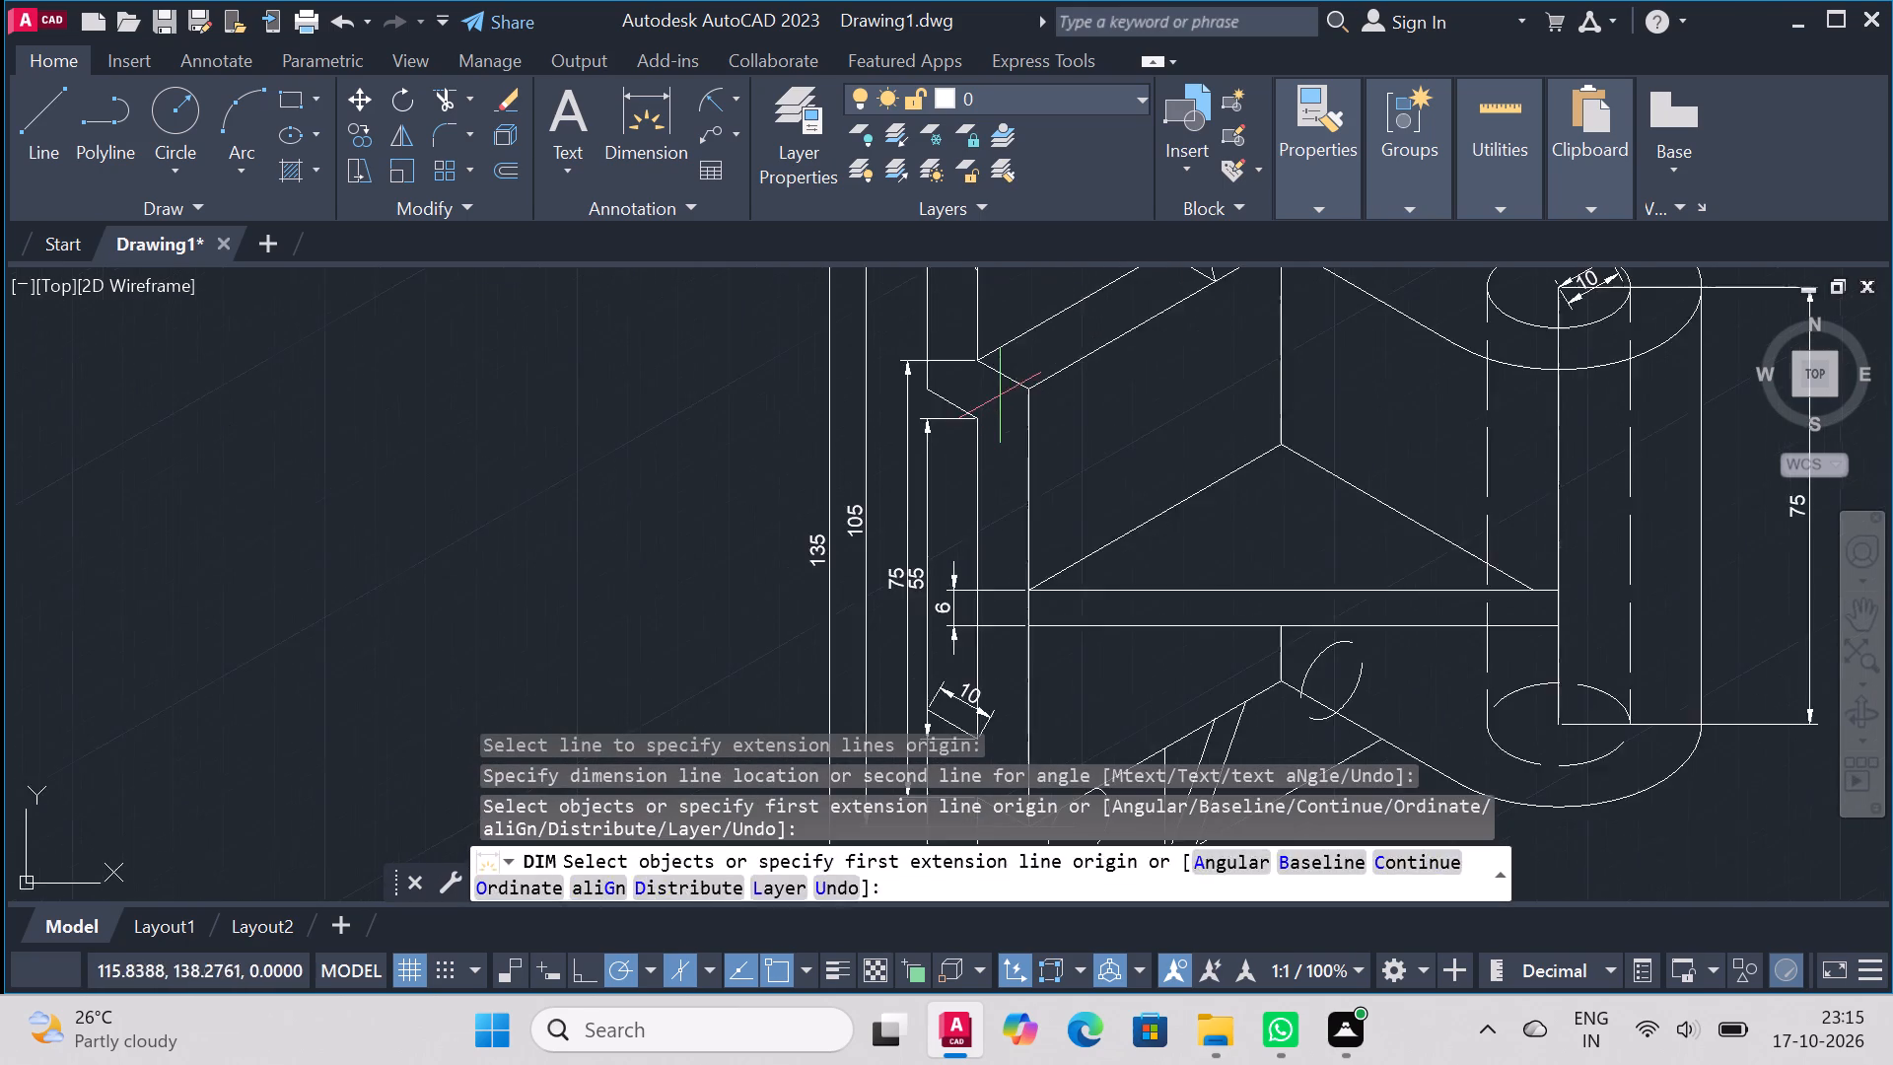
pyautogui.scroll(-2, 1000, 395)
pyautogui.scroll(1, 1001, 344)
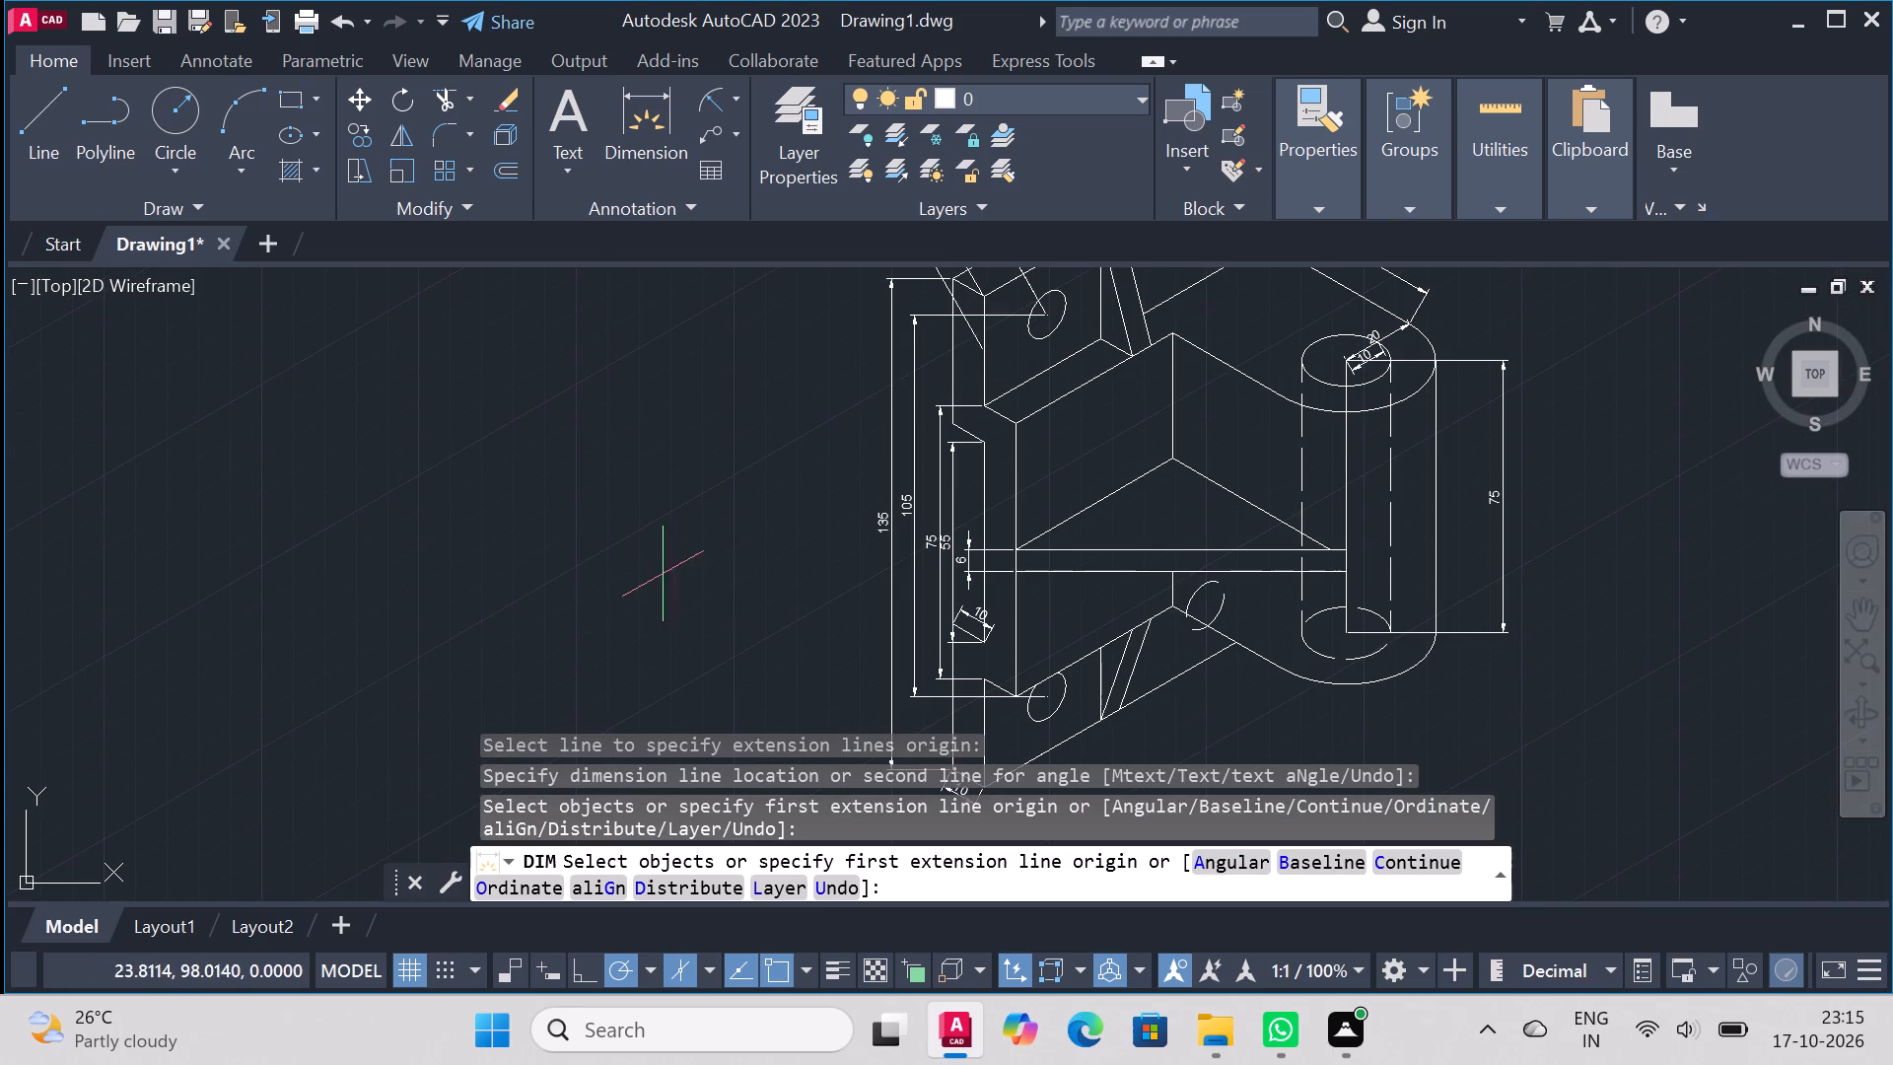
pyautogui.press('Escape')
pyautogui.press('Escape')
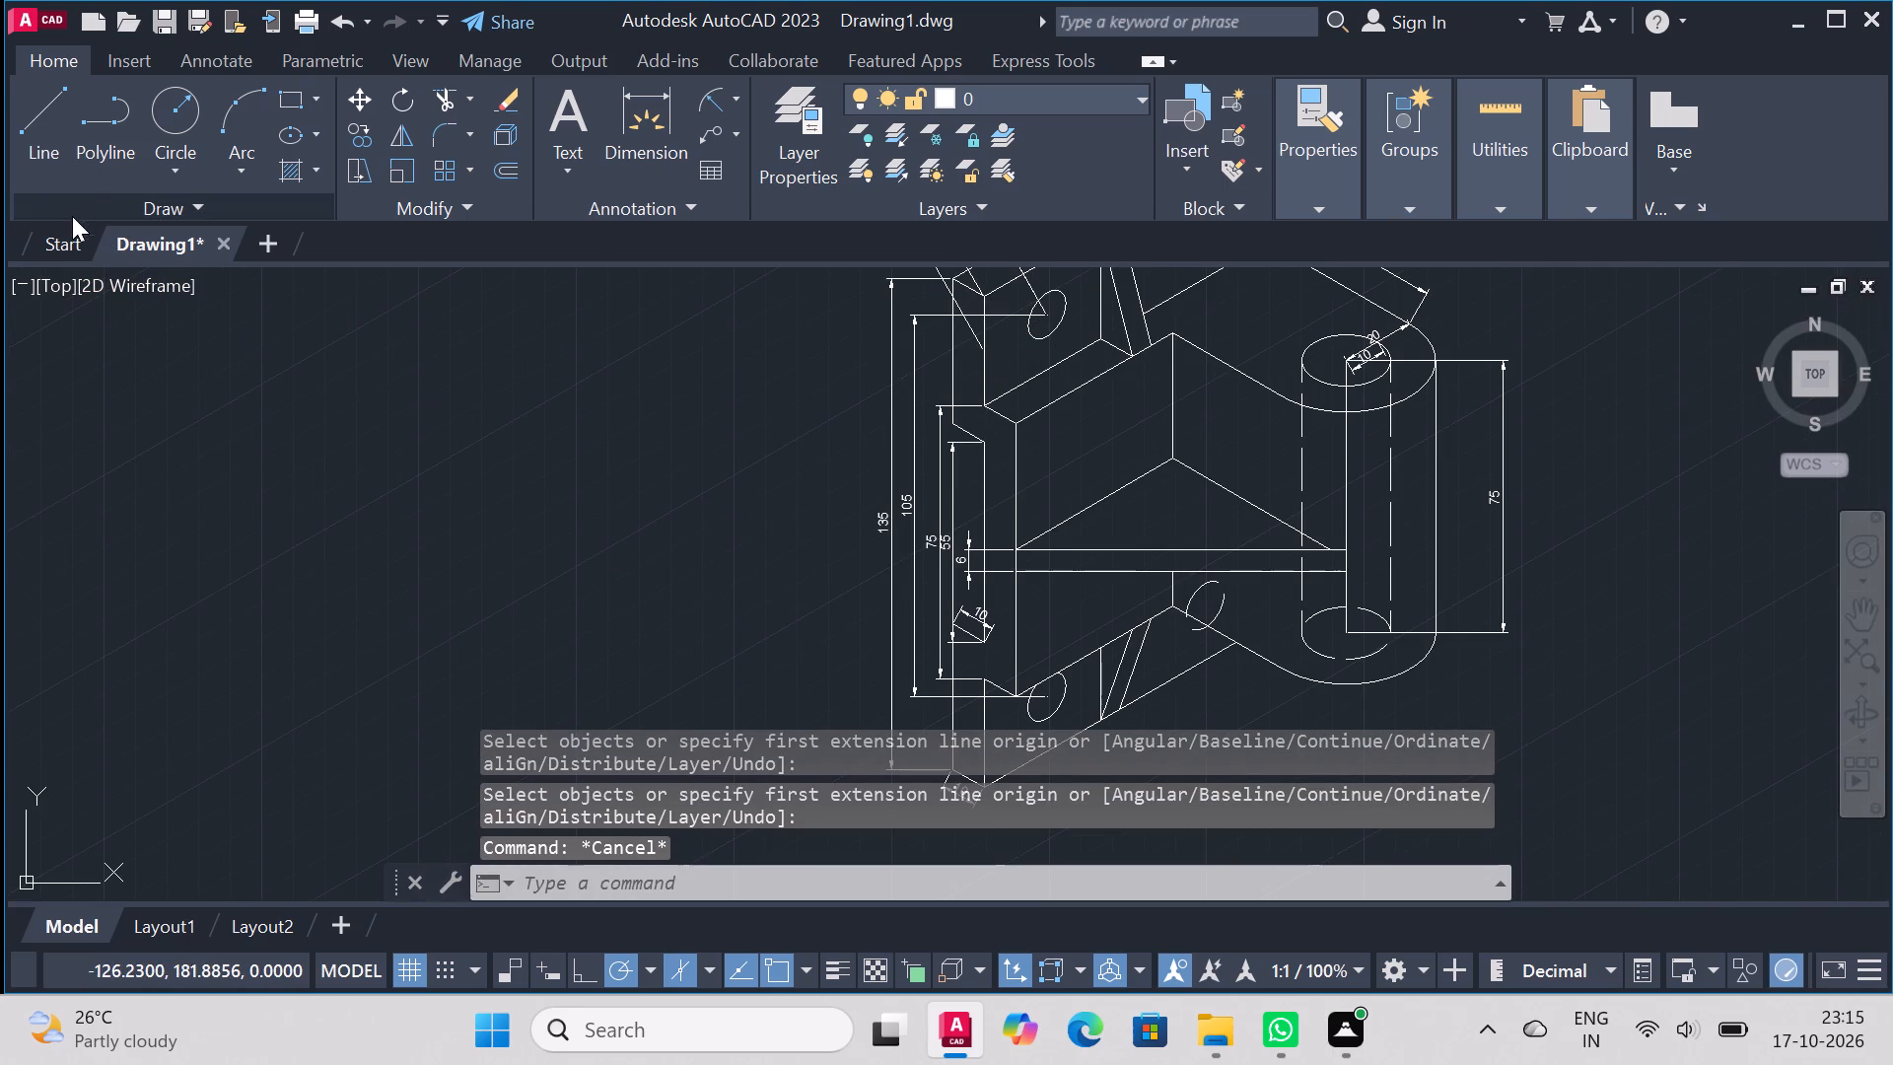
# Start an Oblique dimension edit and select the vertical 135, 105, 75, 55 and 6 dimensions beside the back plate.
pyautogui.click(224, 66)
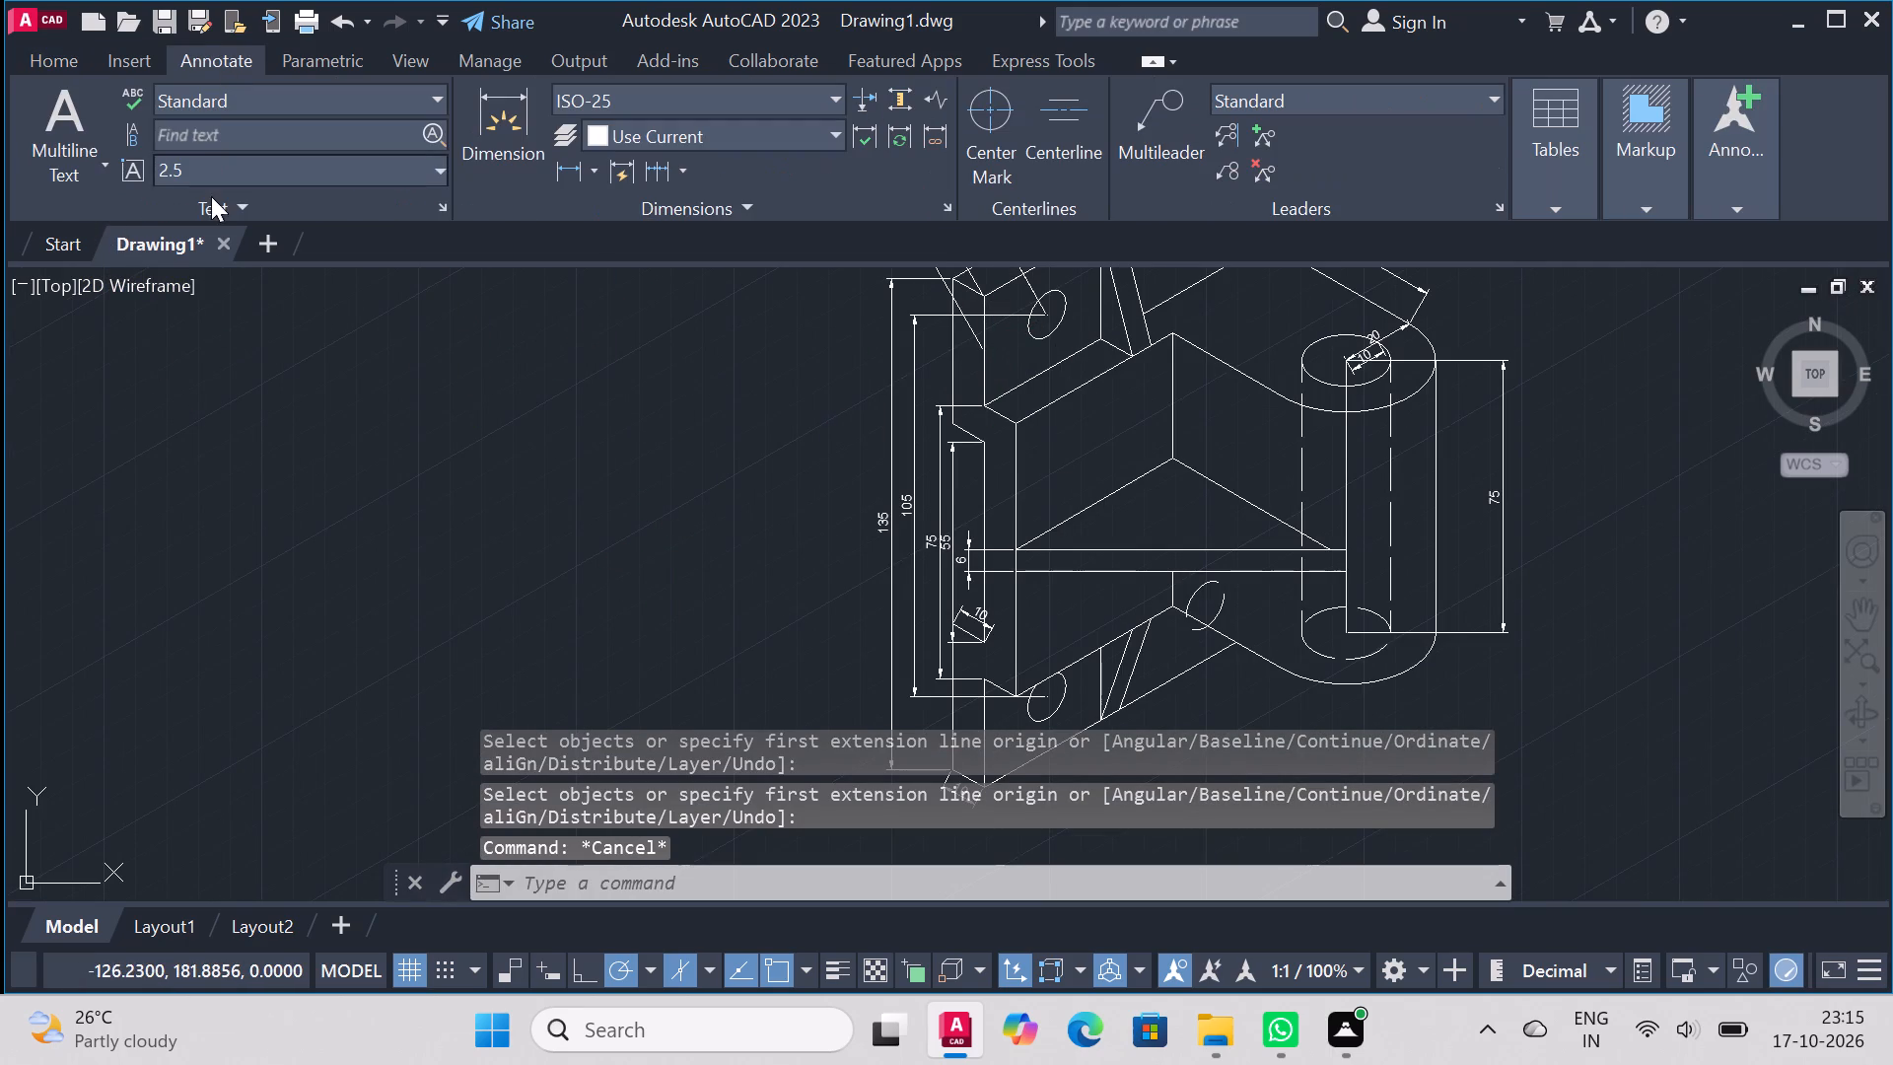
pyautogui.click(716, 196)
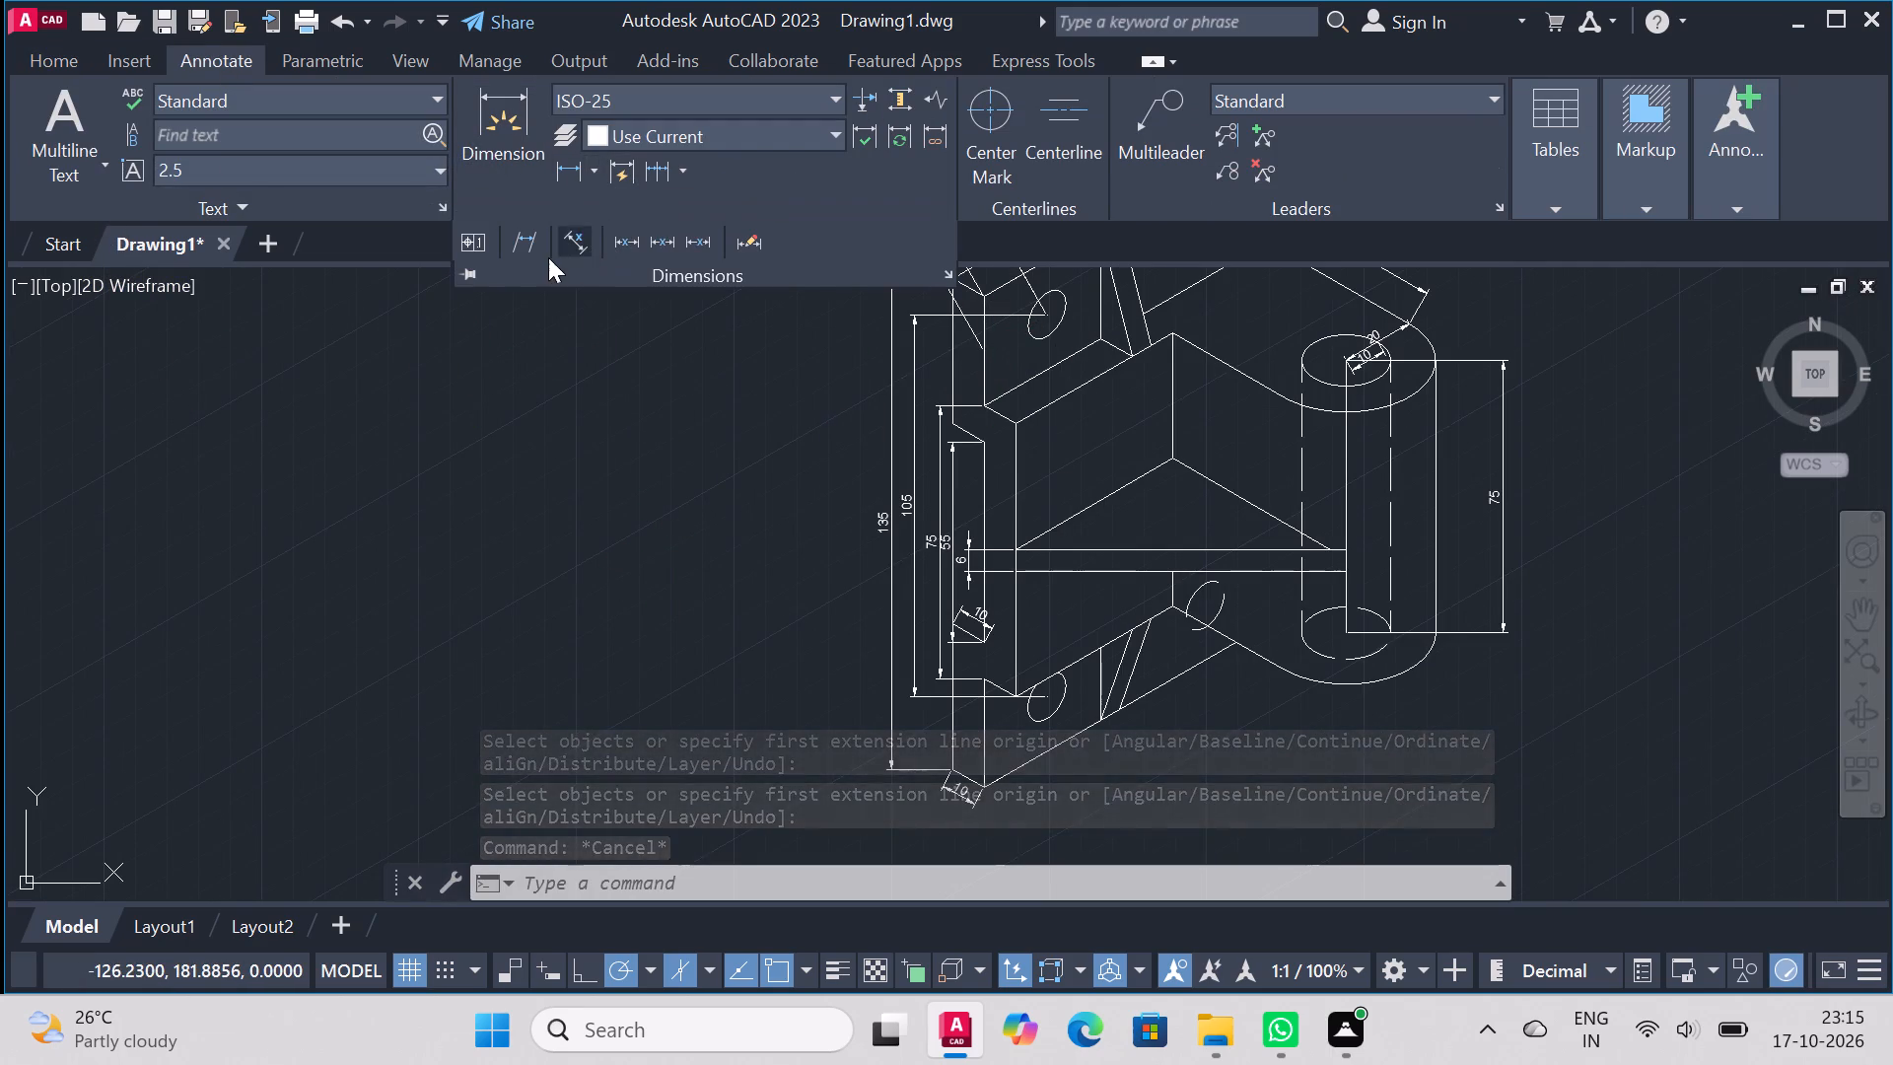
pyautogui.click(529, 245)
pyautogui.scroll(-1, 1155, 620)
pyautogui.scroll(2, 1105, 502)
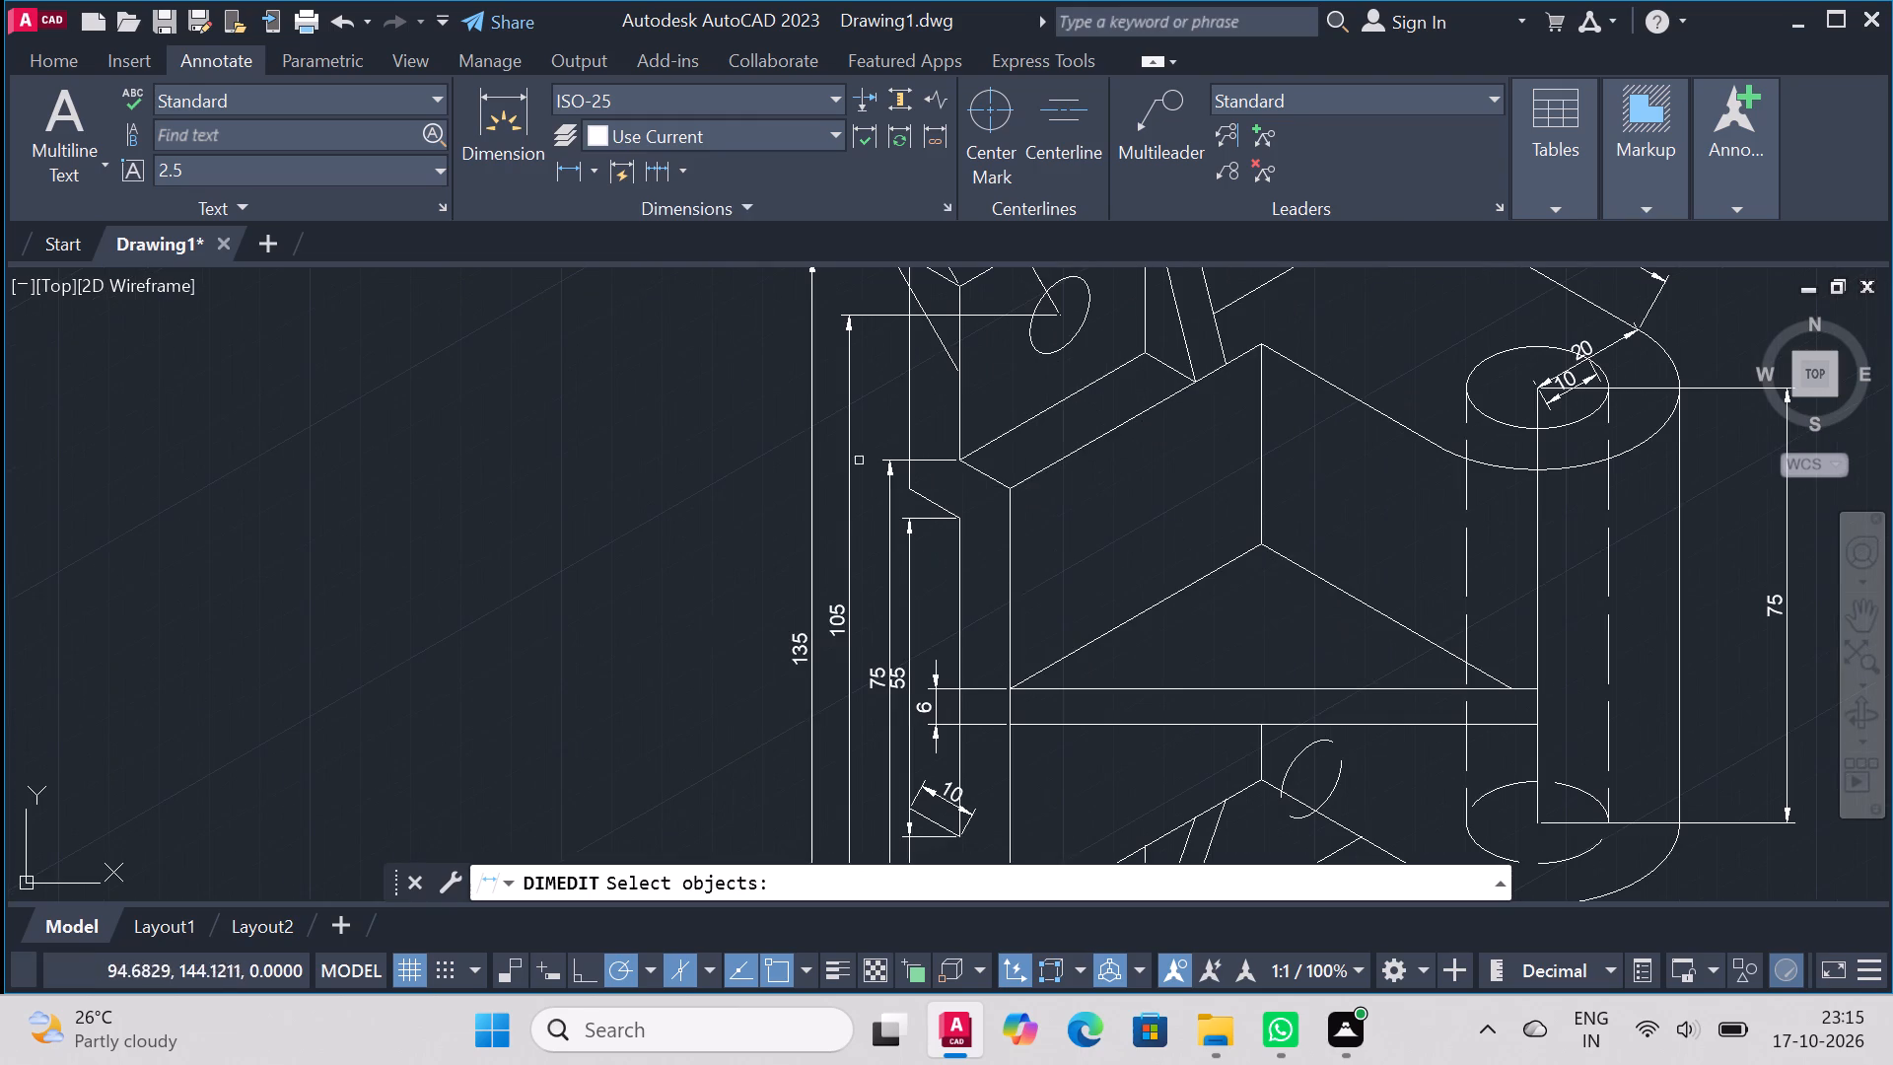
pyautogui.click(797, 653)
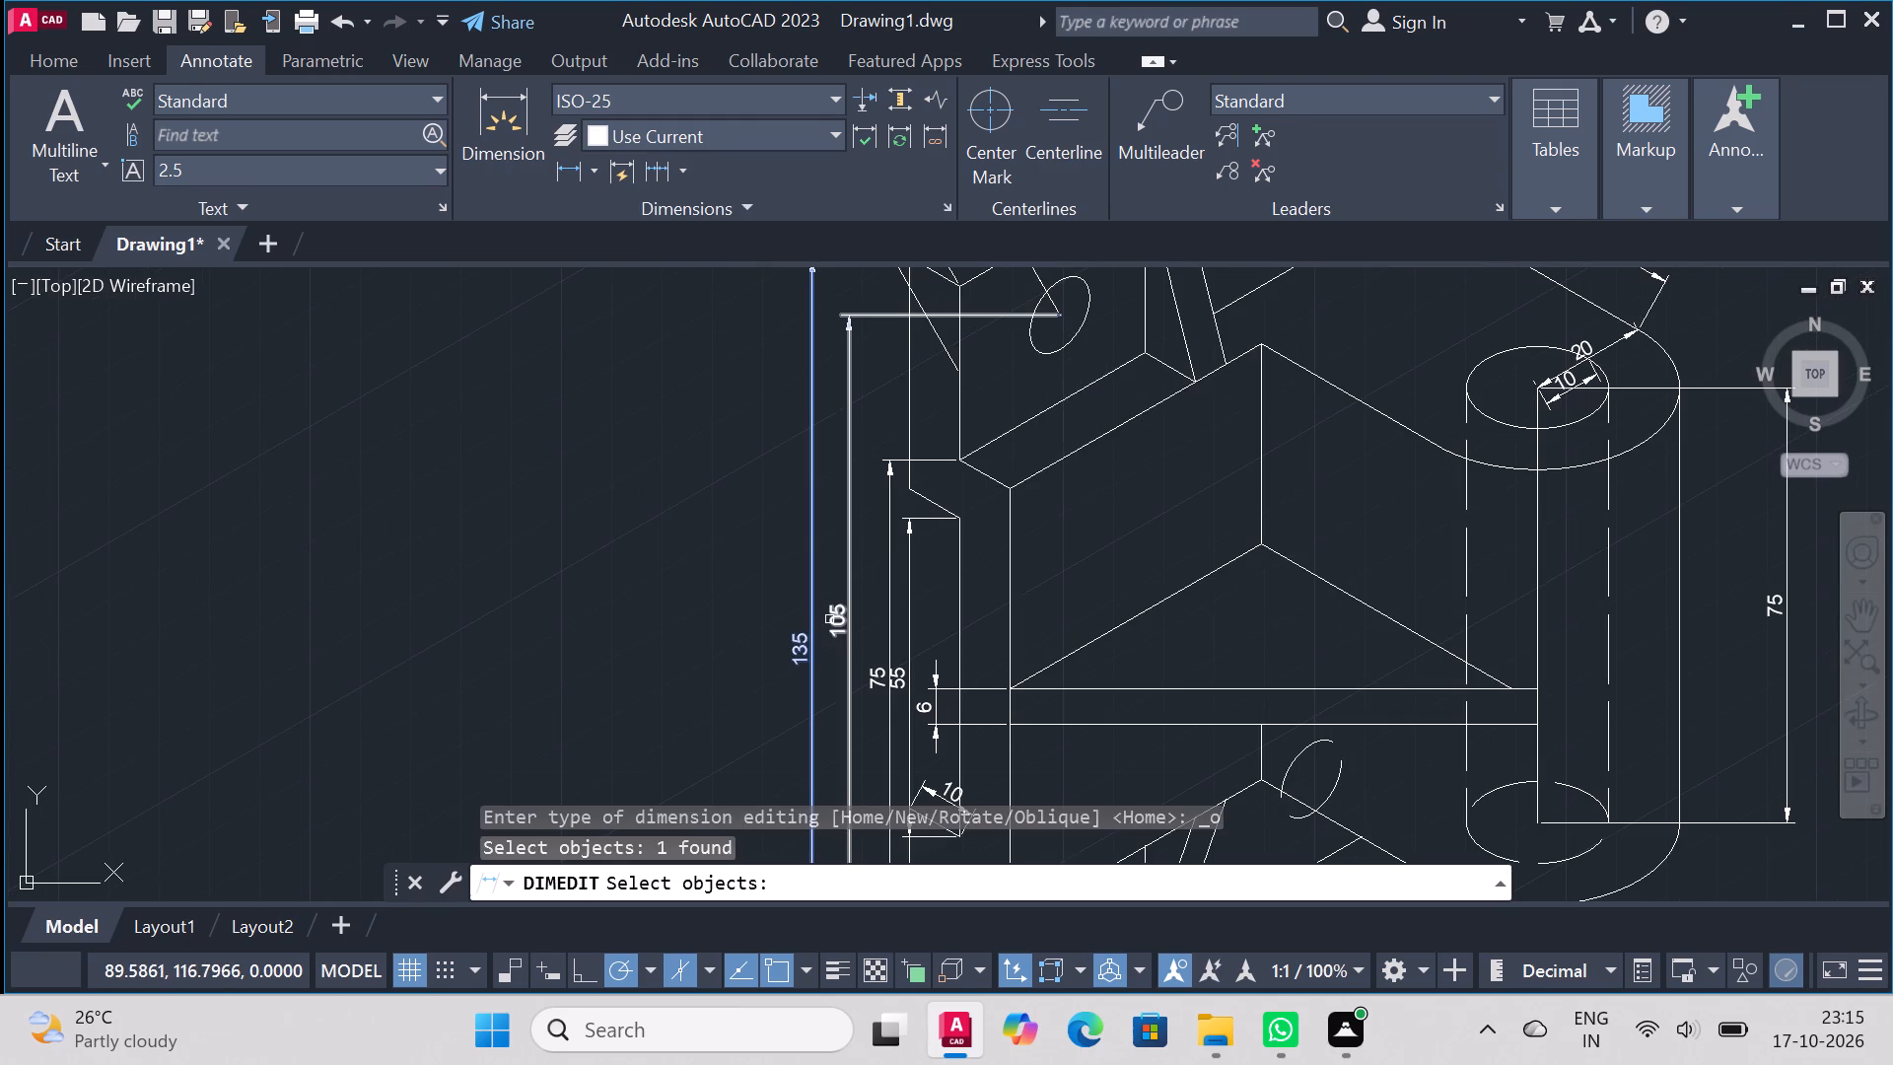
pyautogui.click(829, 619)
pyautogui.click(872, 678)
pyautogui.click(890, 678)
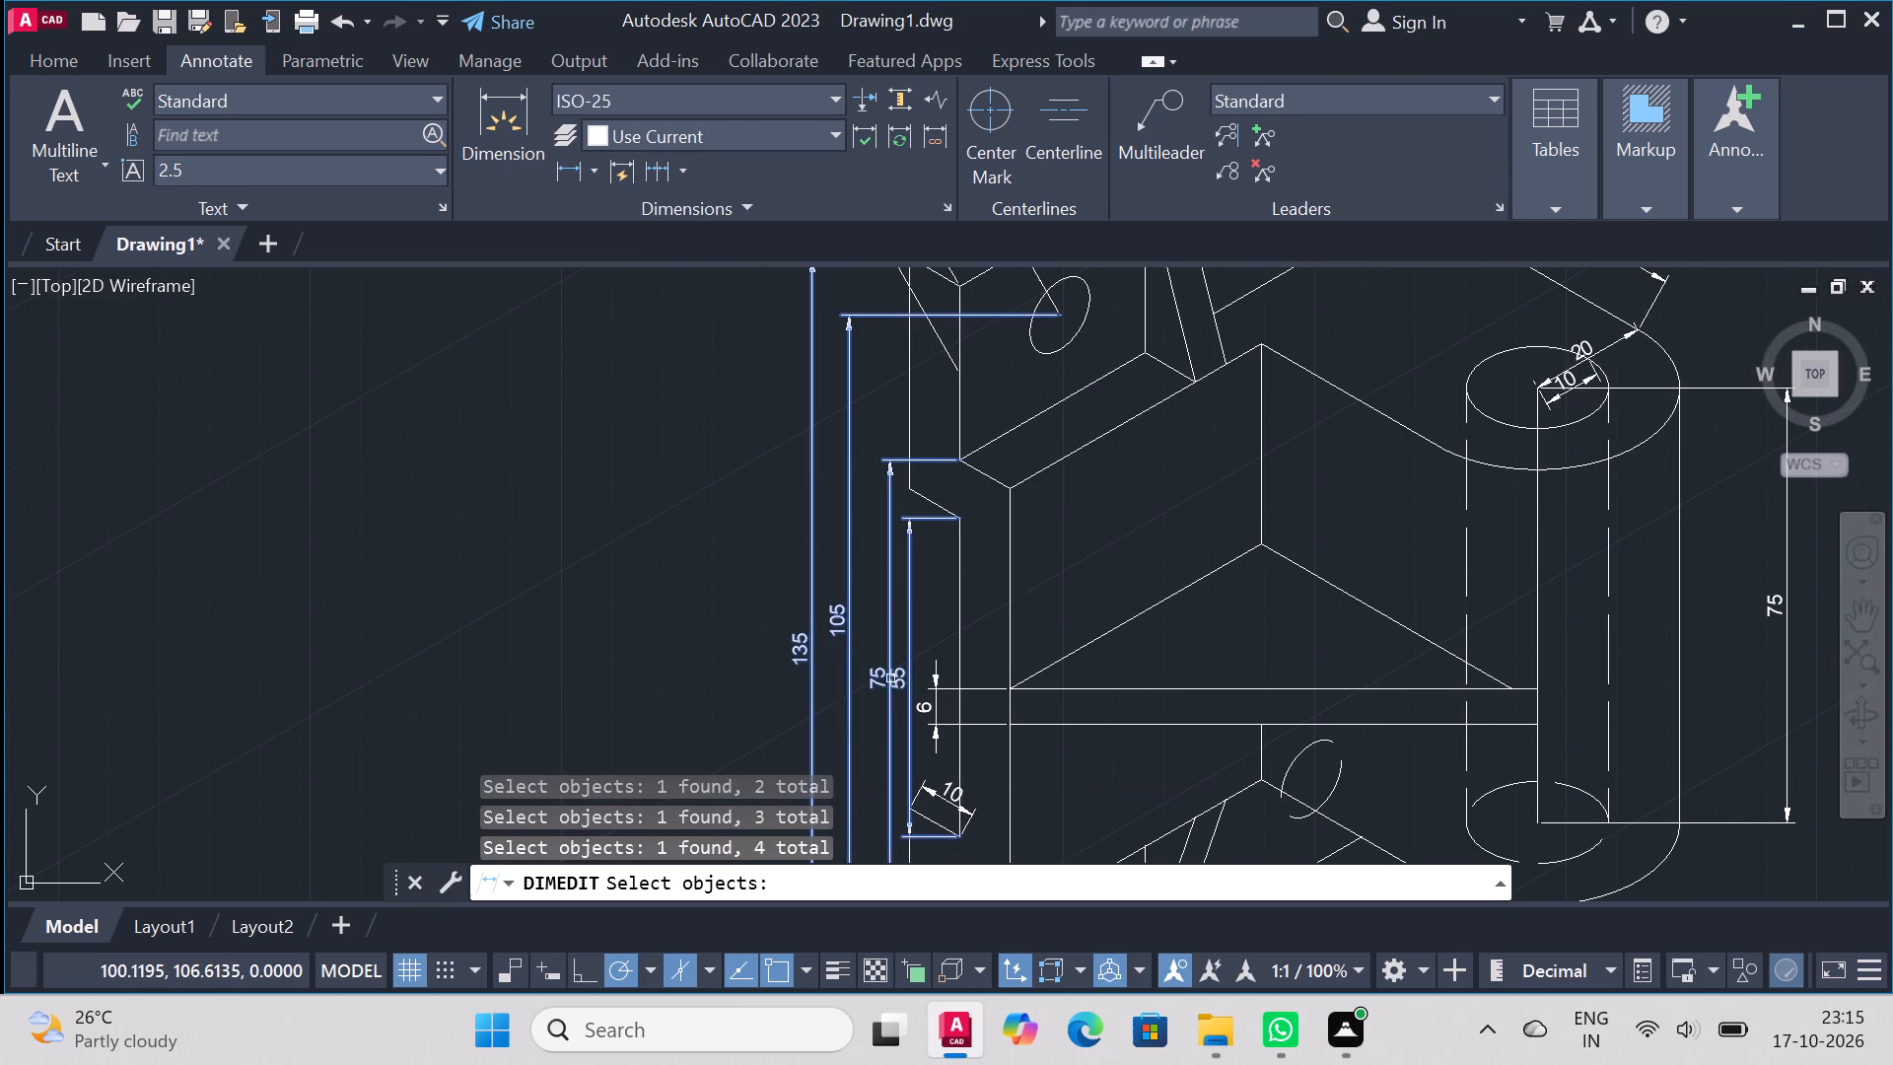
pyautogui.click(923, 708)
pyautogui.scroll(-2, 960, 586)
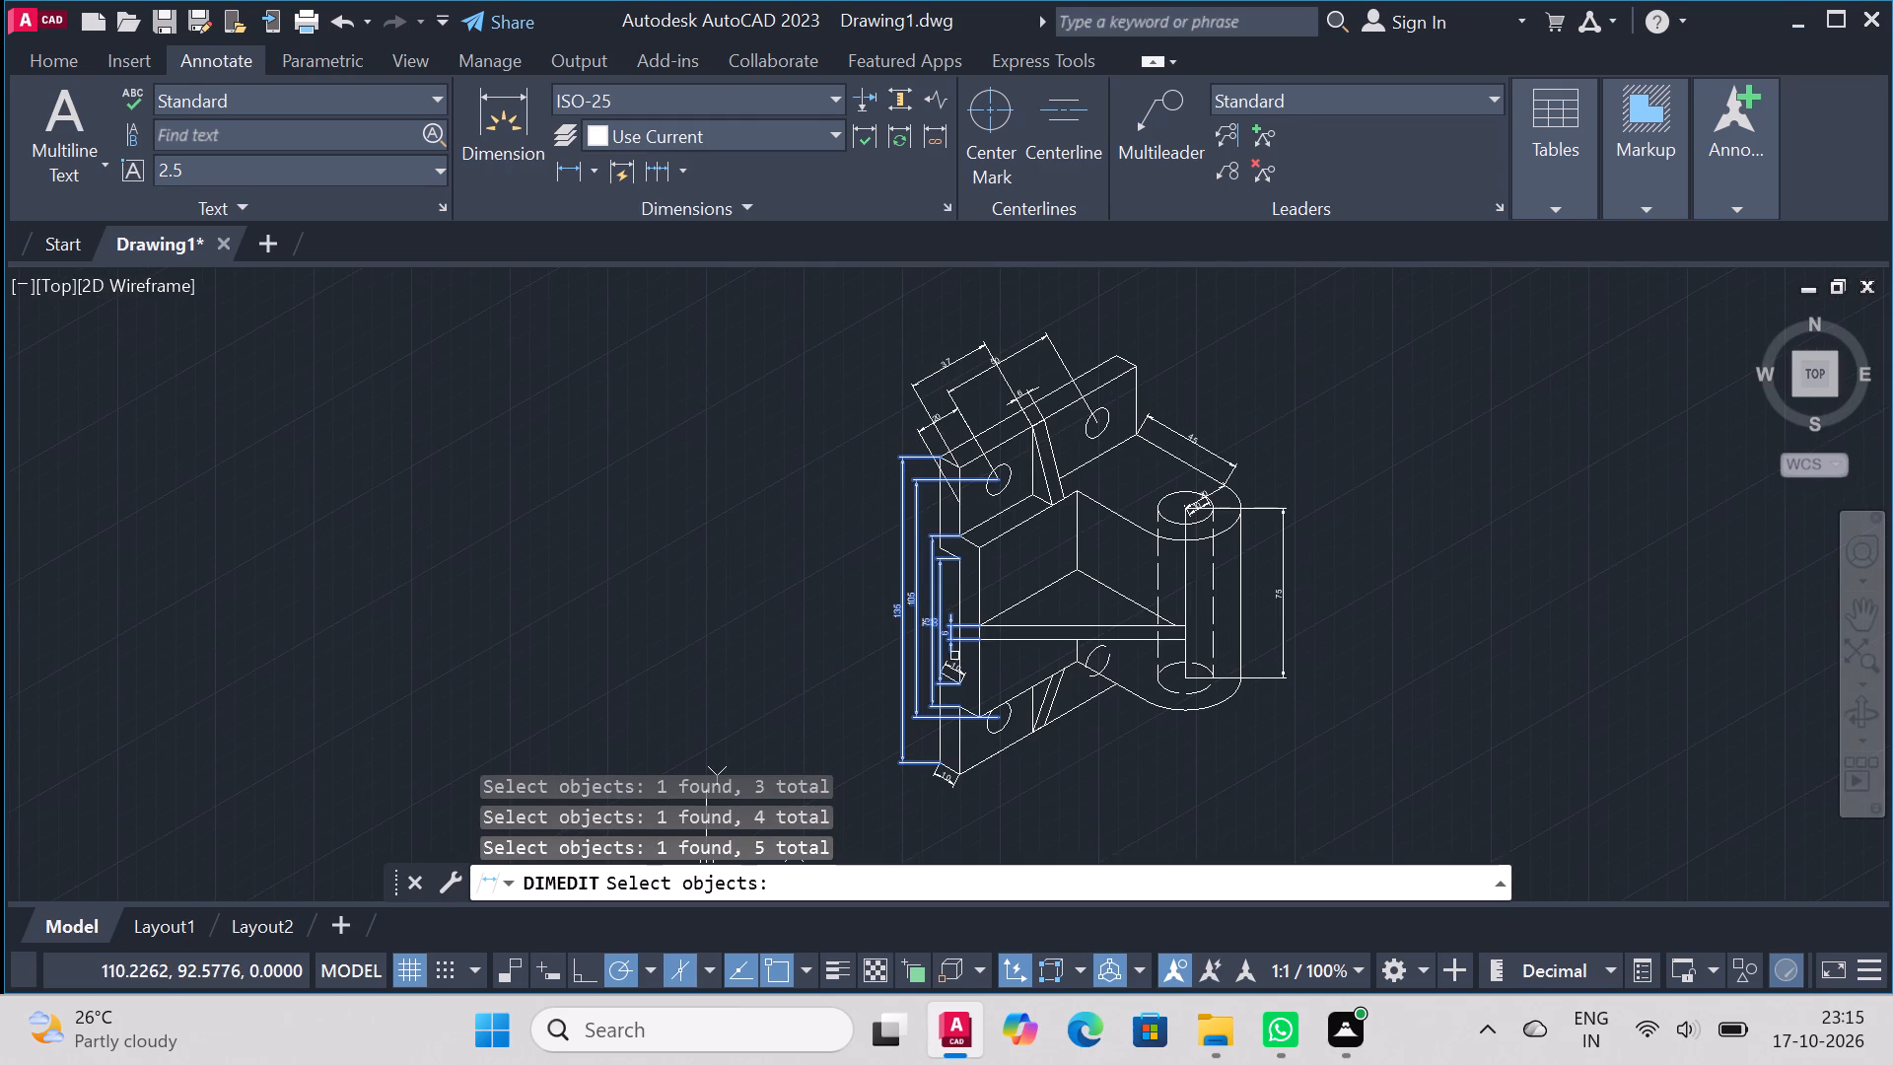
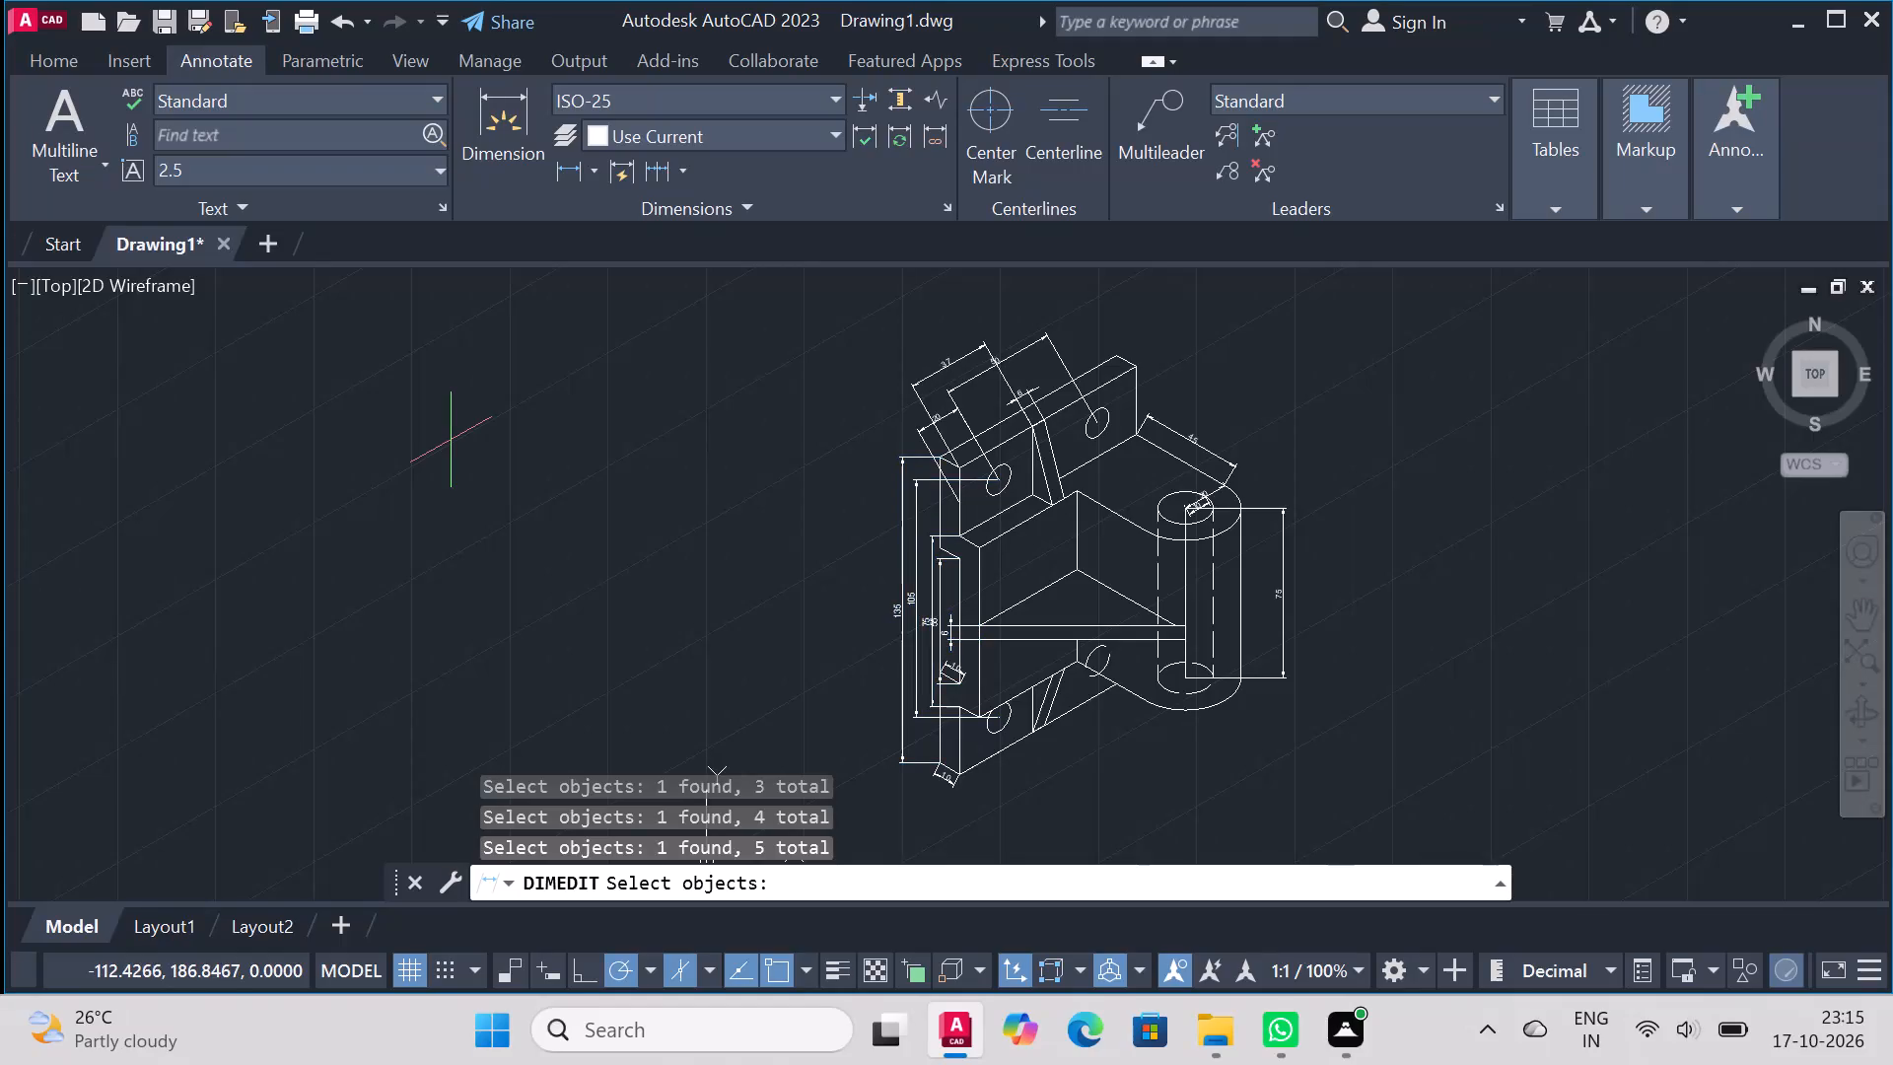
# Apply a 150-degree obliquing angle to the selected vertical dimensions beside the back plate.
pyautogui.write('150')
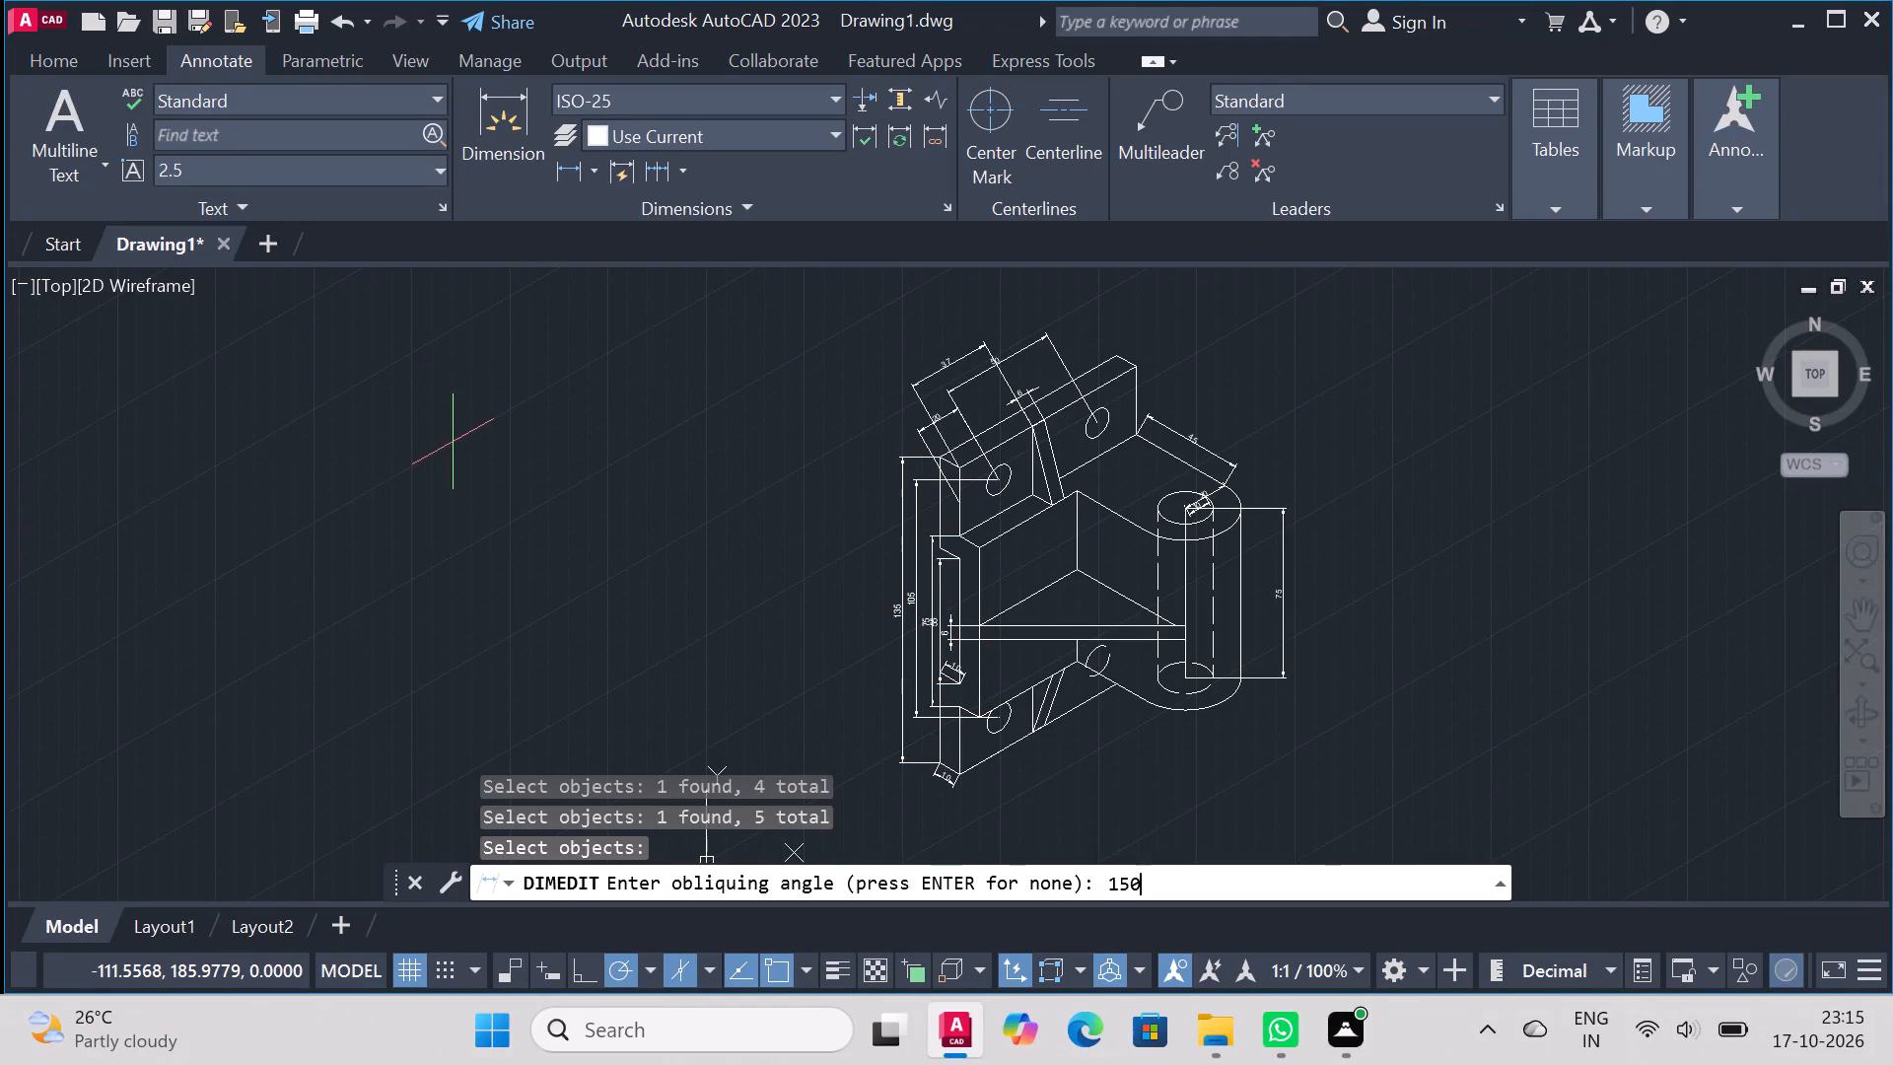
pyautogui.press('Return')
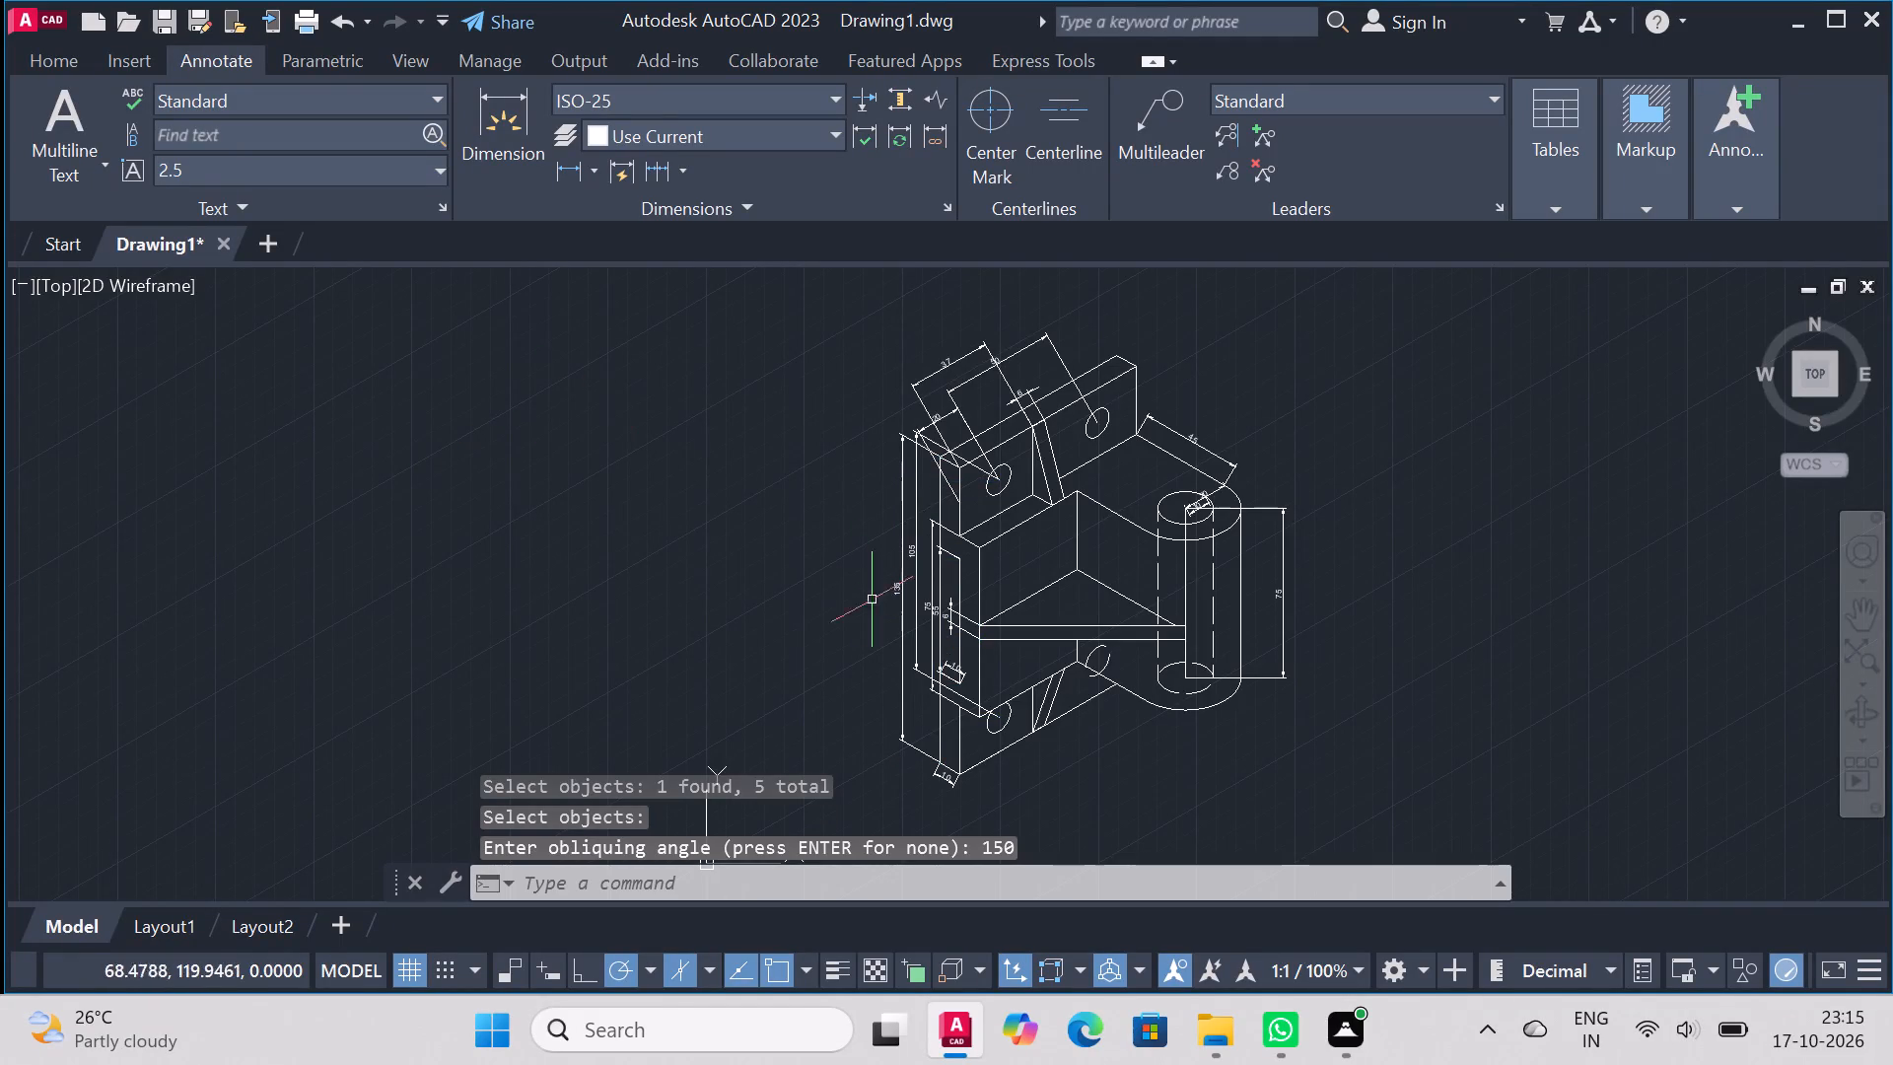
# Oblique the two lower 10 dimensions, the upper 37, 20, 6 and 50, the slanted-edge 45, and the bore-face 20 and 10 at 90 degrees.
pyautogui.scroll(4, 933, 583)
pyautogui.scroll(-3, 933, 583)
pyautogui.scroll(1, 936, 583)
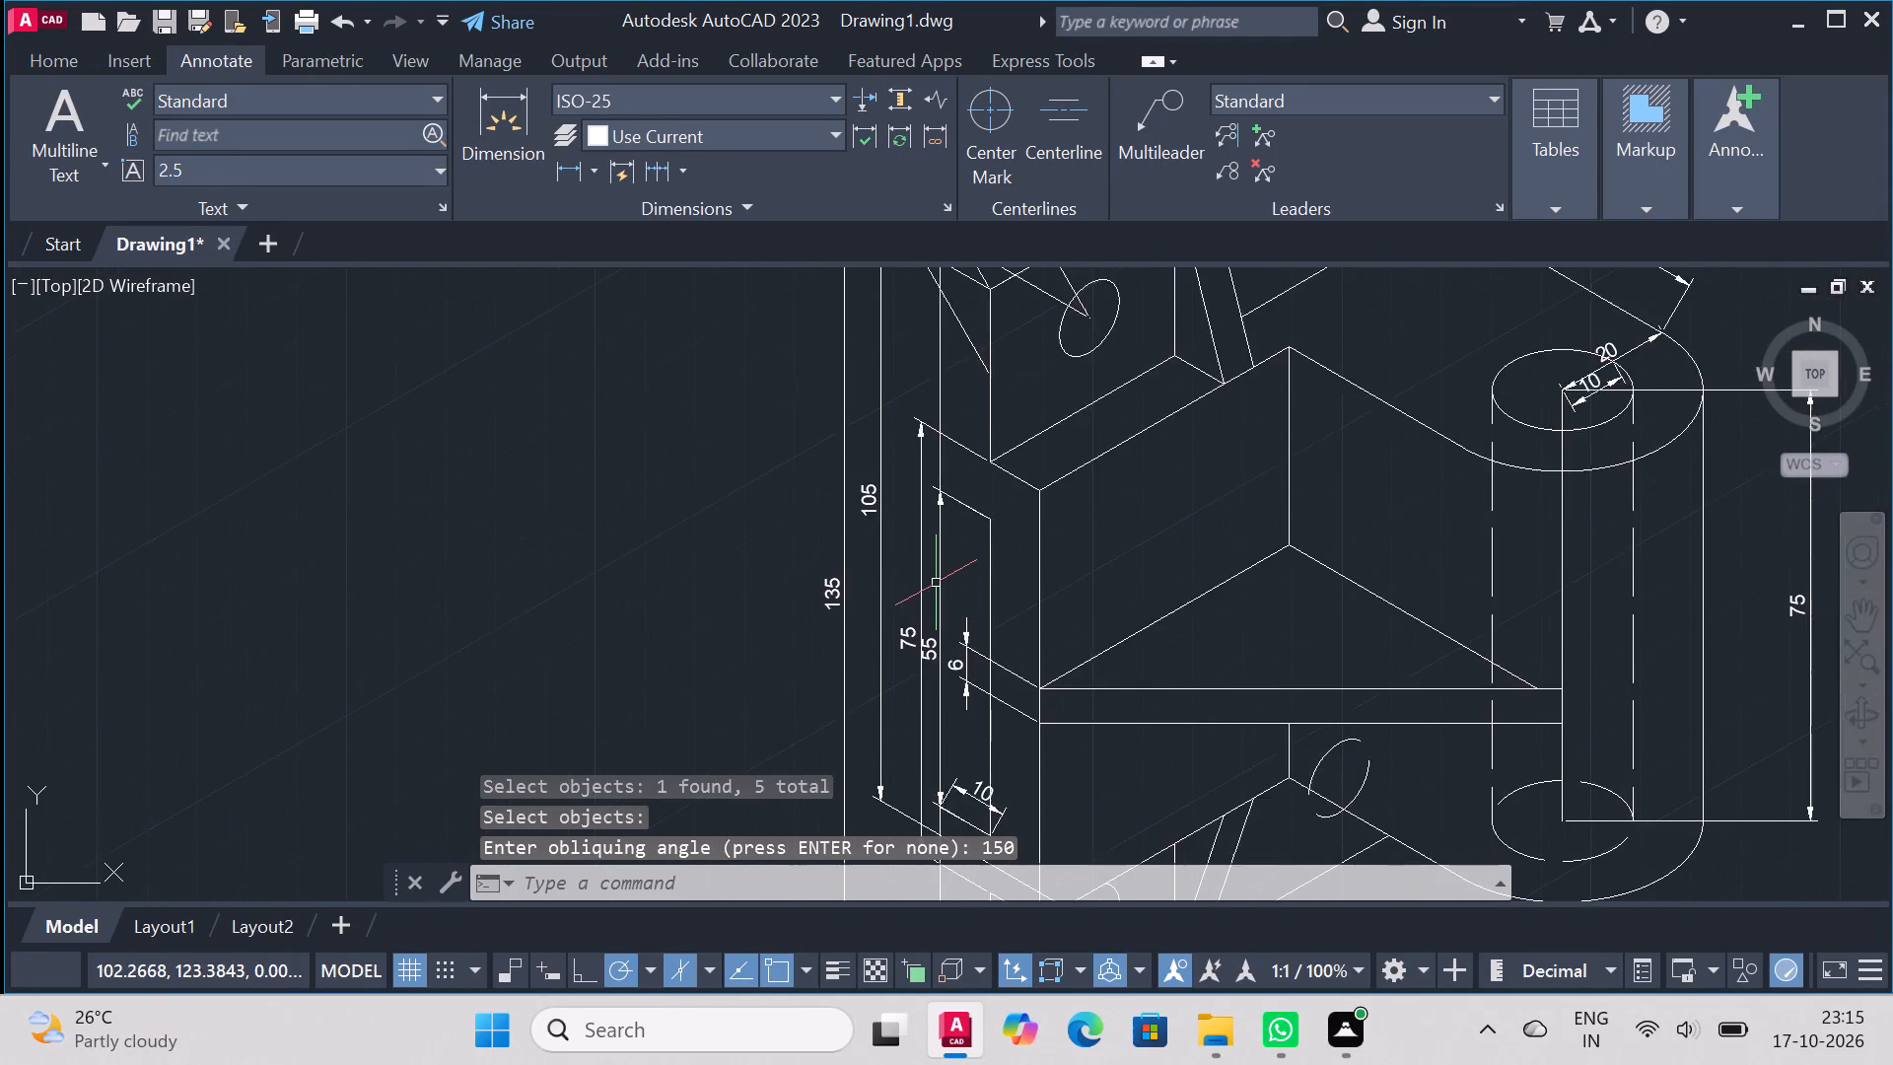
pyautogui.scroll(1, 936, 583)
pyautogui.scroll(-2, 980, 537)
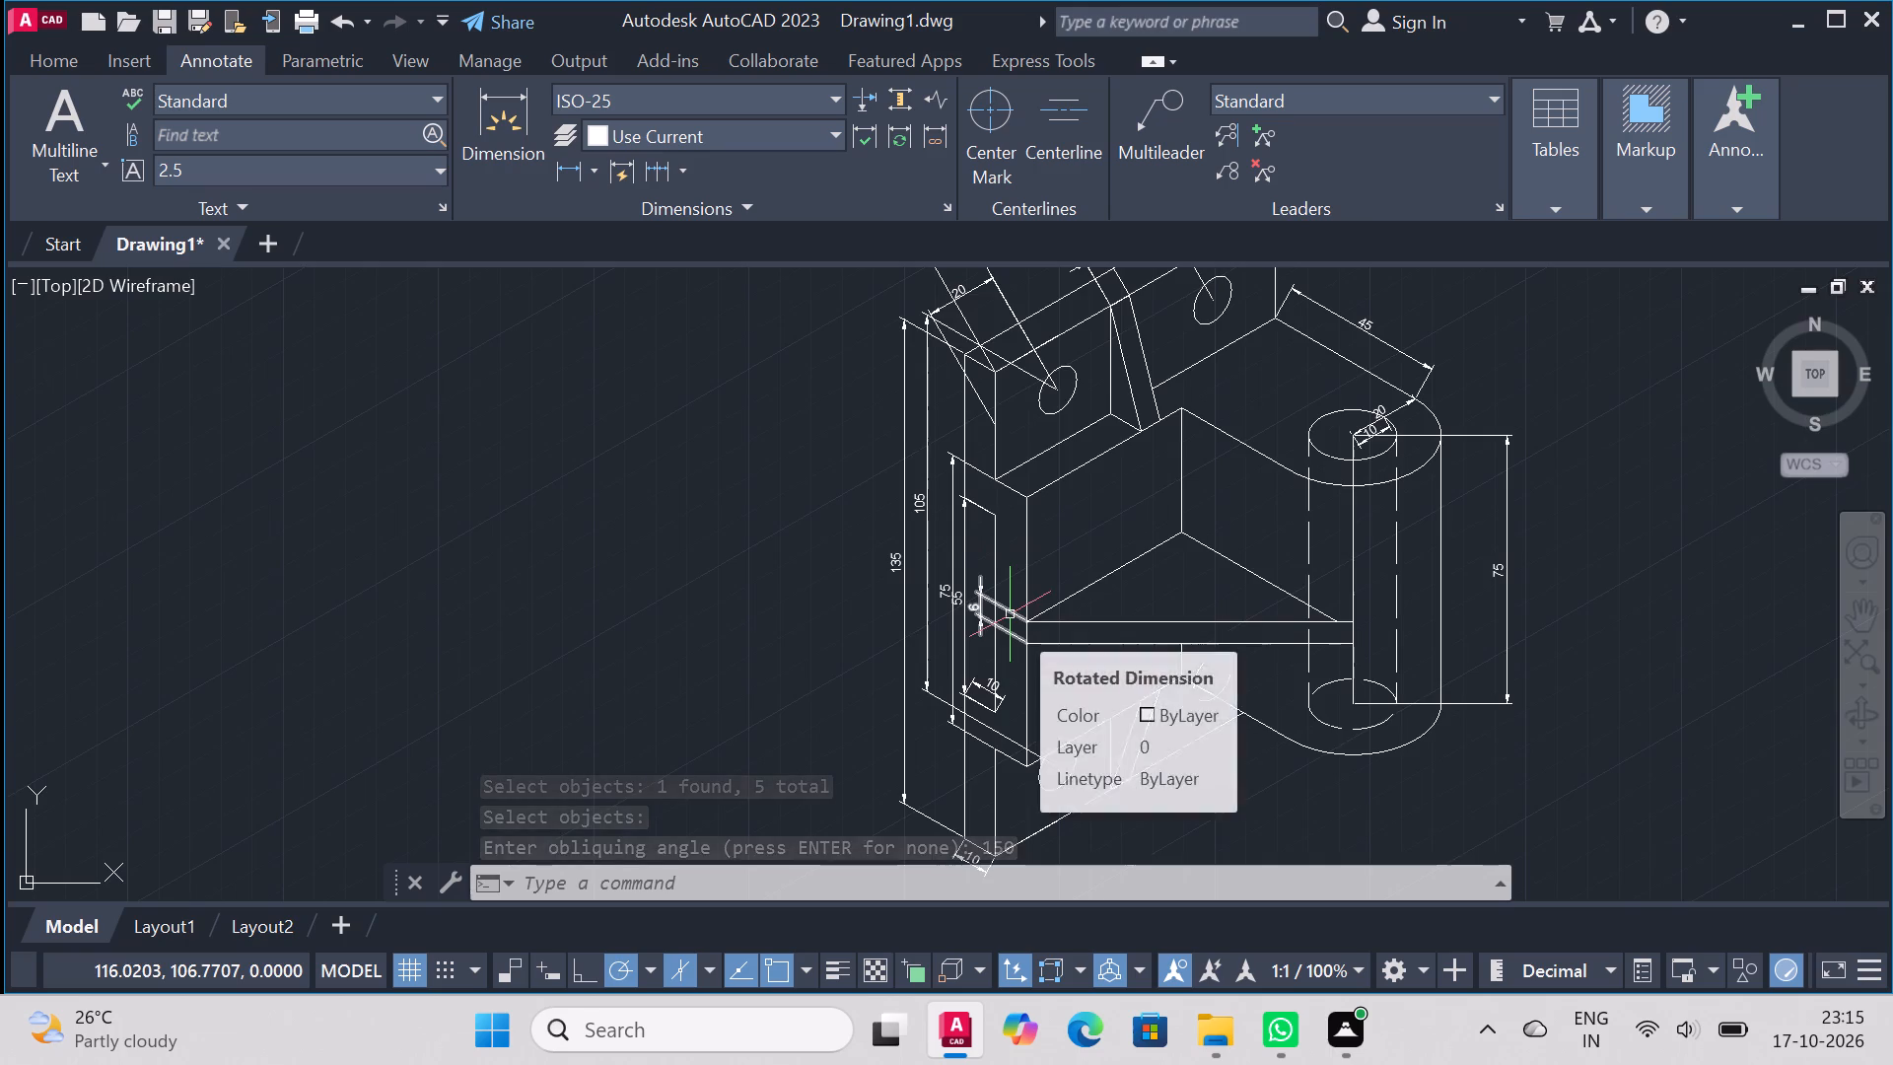
pyautogui.scroll(2, 999, 637)
pyautogui.scroll(-3, 999, 637)
pyautogui.scroll(2, 1000, 645)
pyautogui.scroll(-2, 999, 623)
pyautogui.scroll(2, 1006, 660)
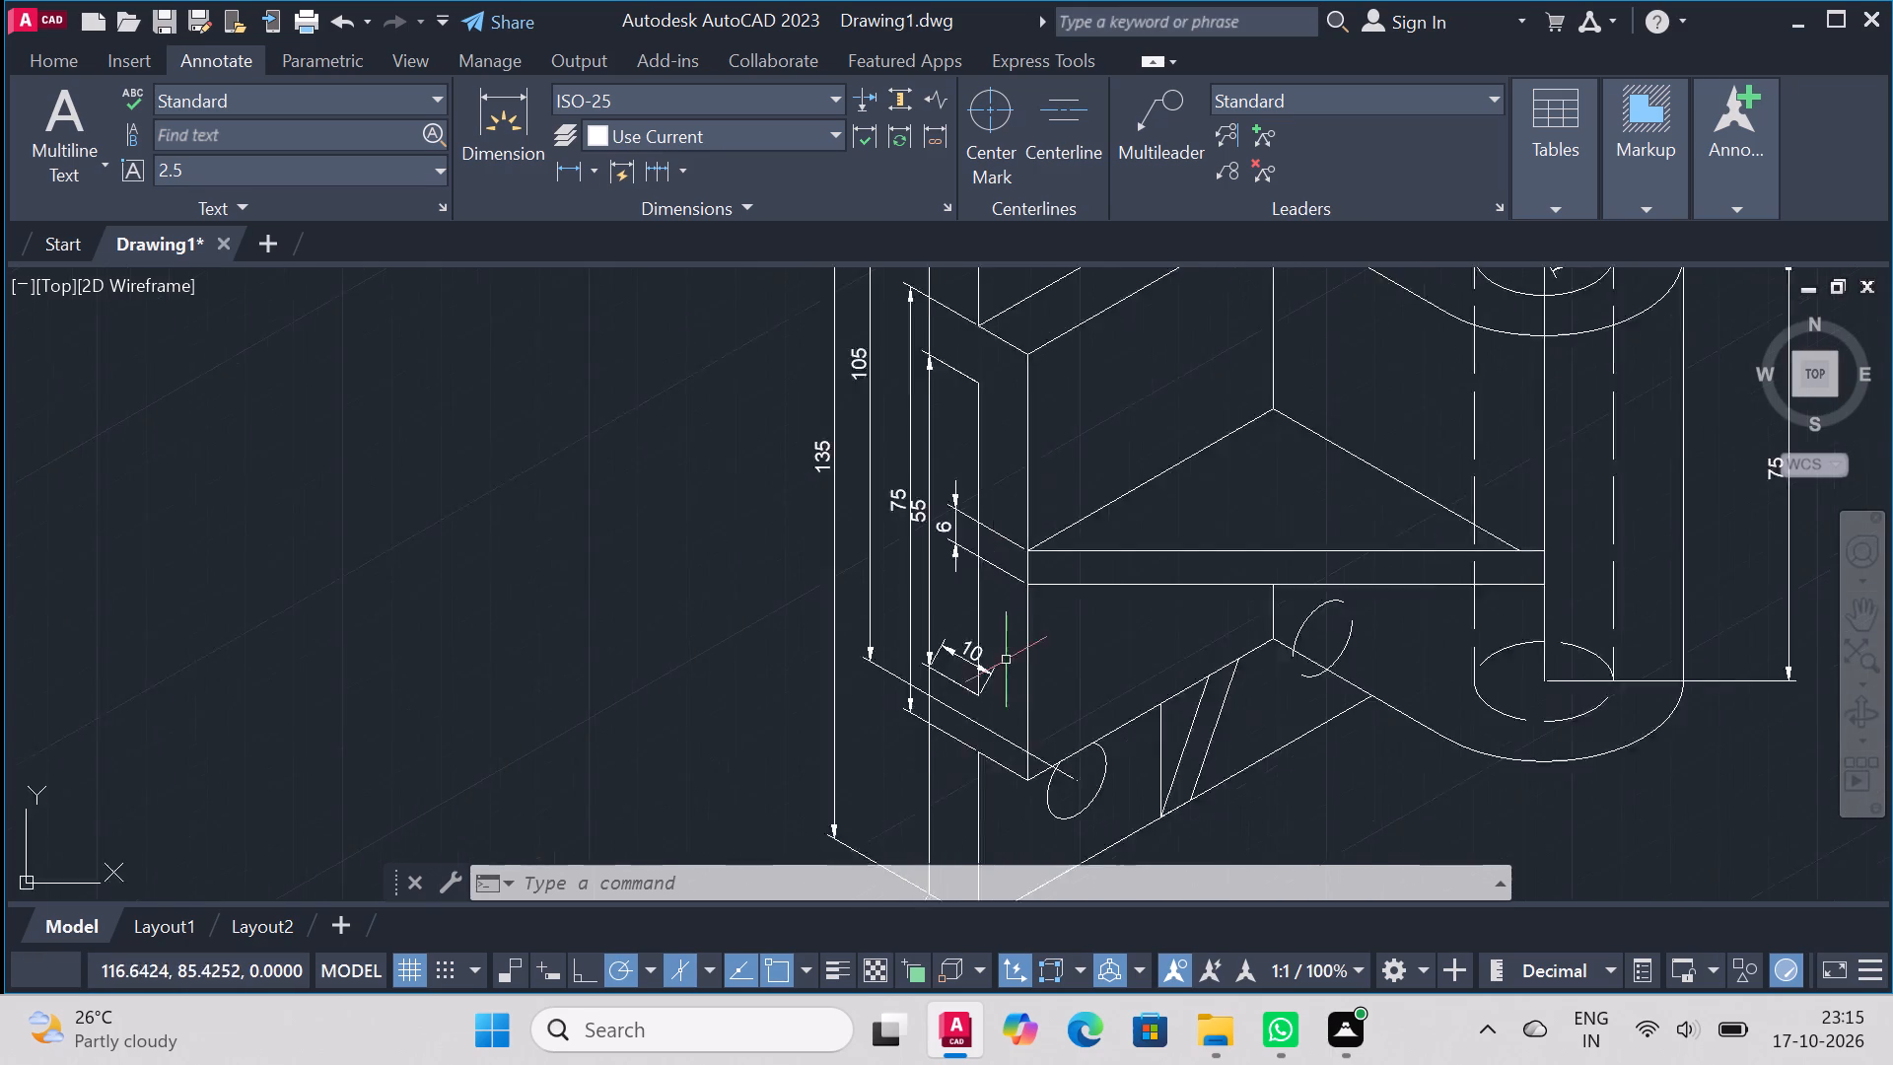
pyautogui.scroll(1, 1006, 660)
pyautogui.scroll(-3, 999, 541)
pyautogui.scroll(1, 1016, 702)
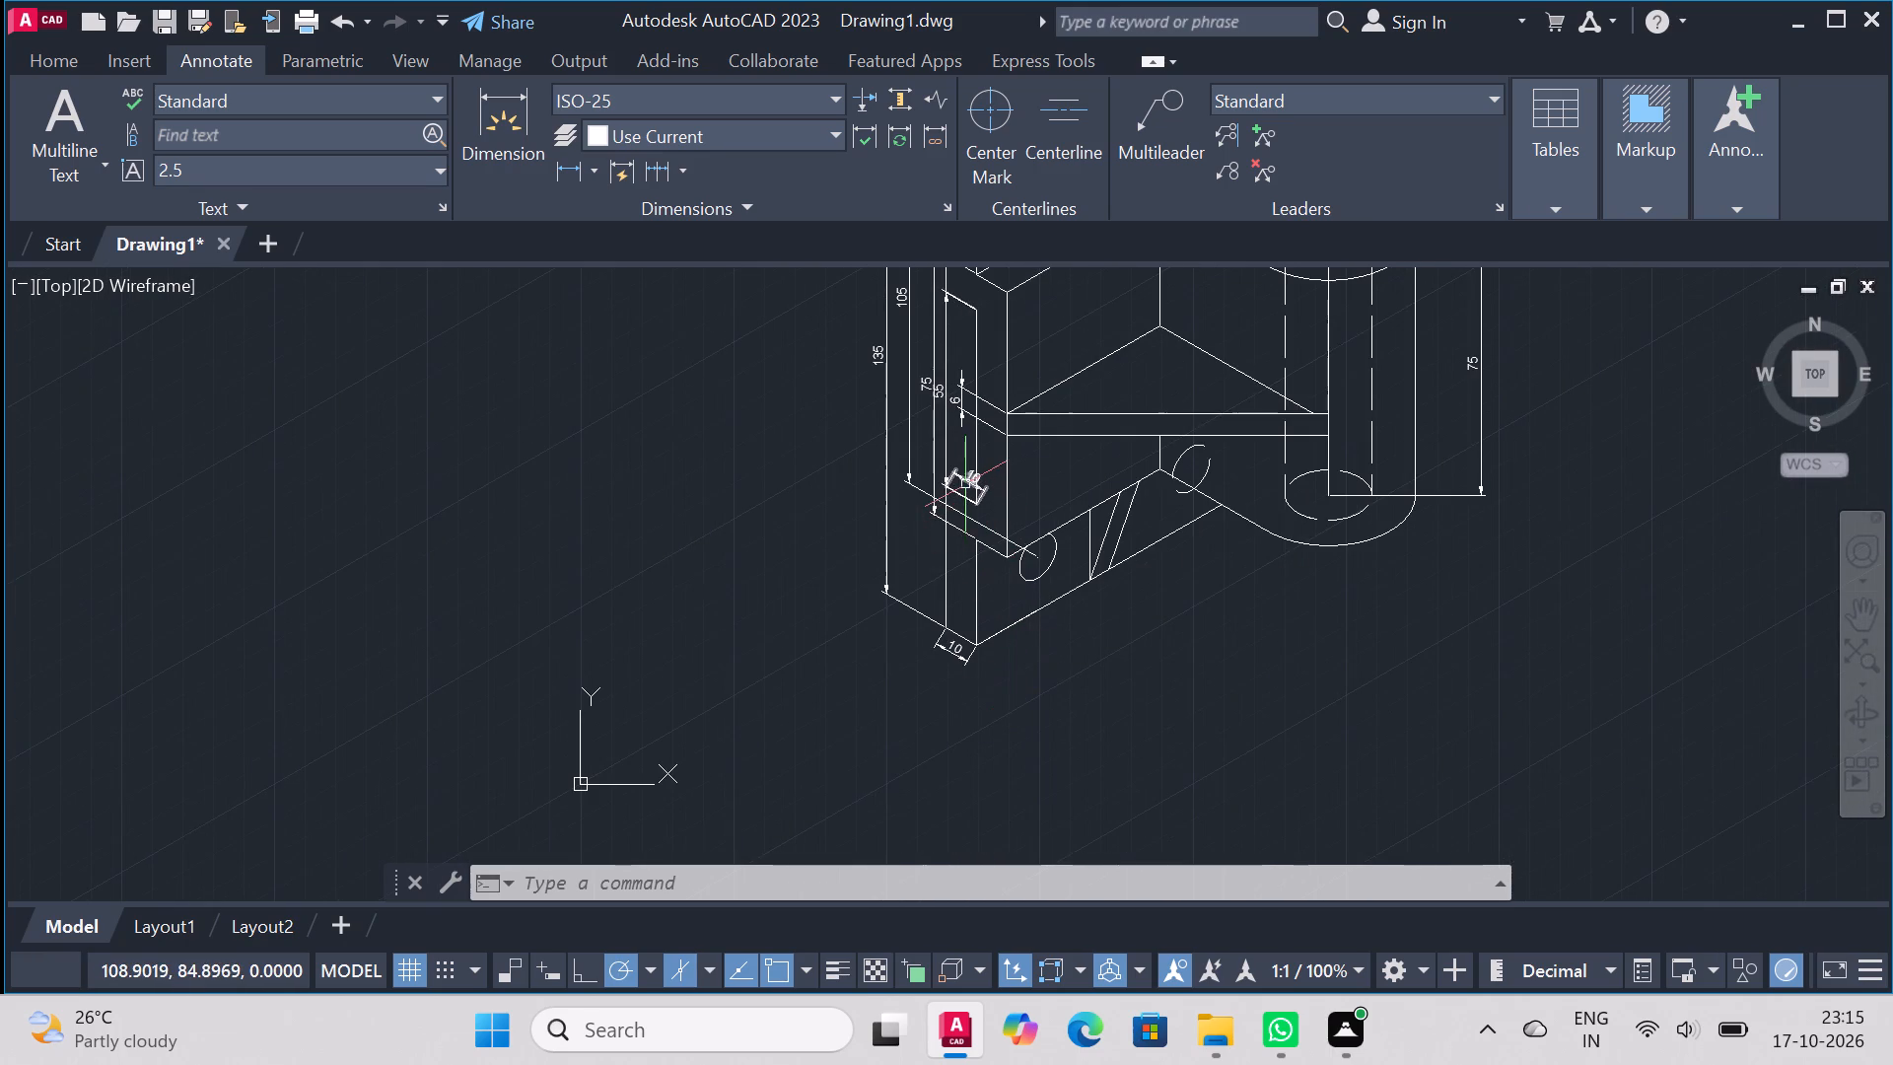
pyautogui.click(965, 484)
pyautogui.click(957, 656)
pyautogui.scroll(3, 957, 548)
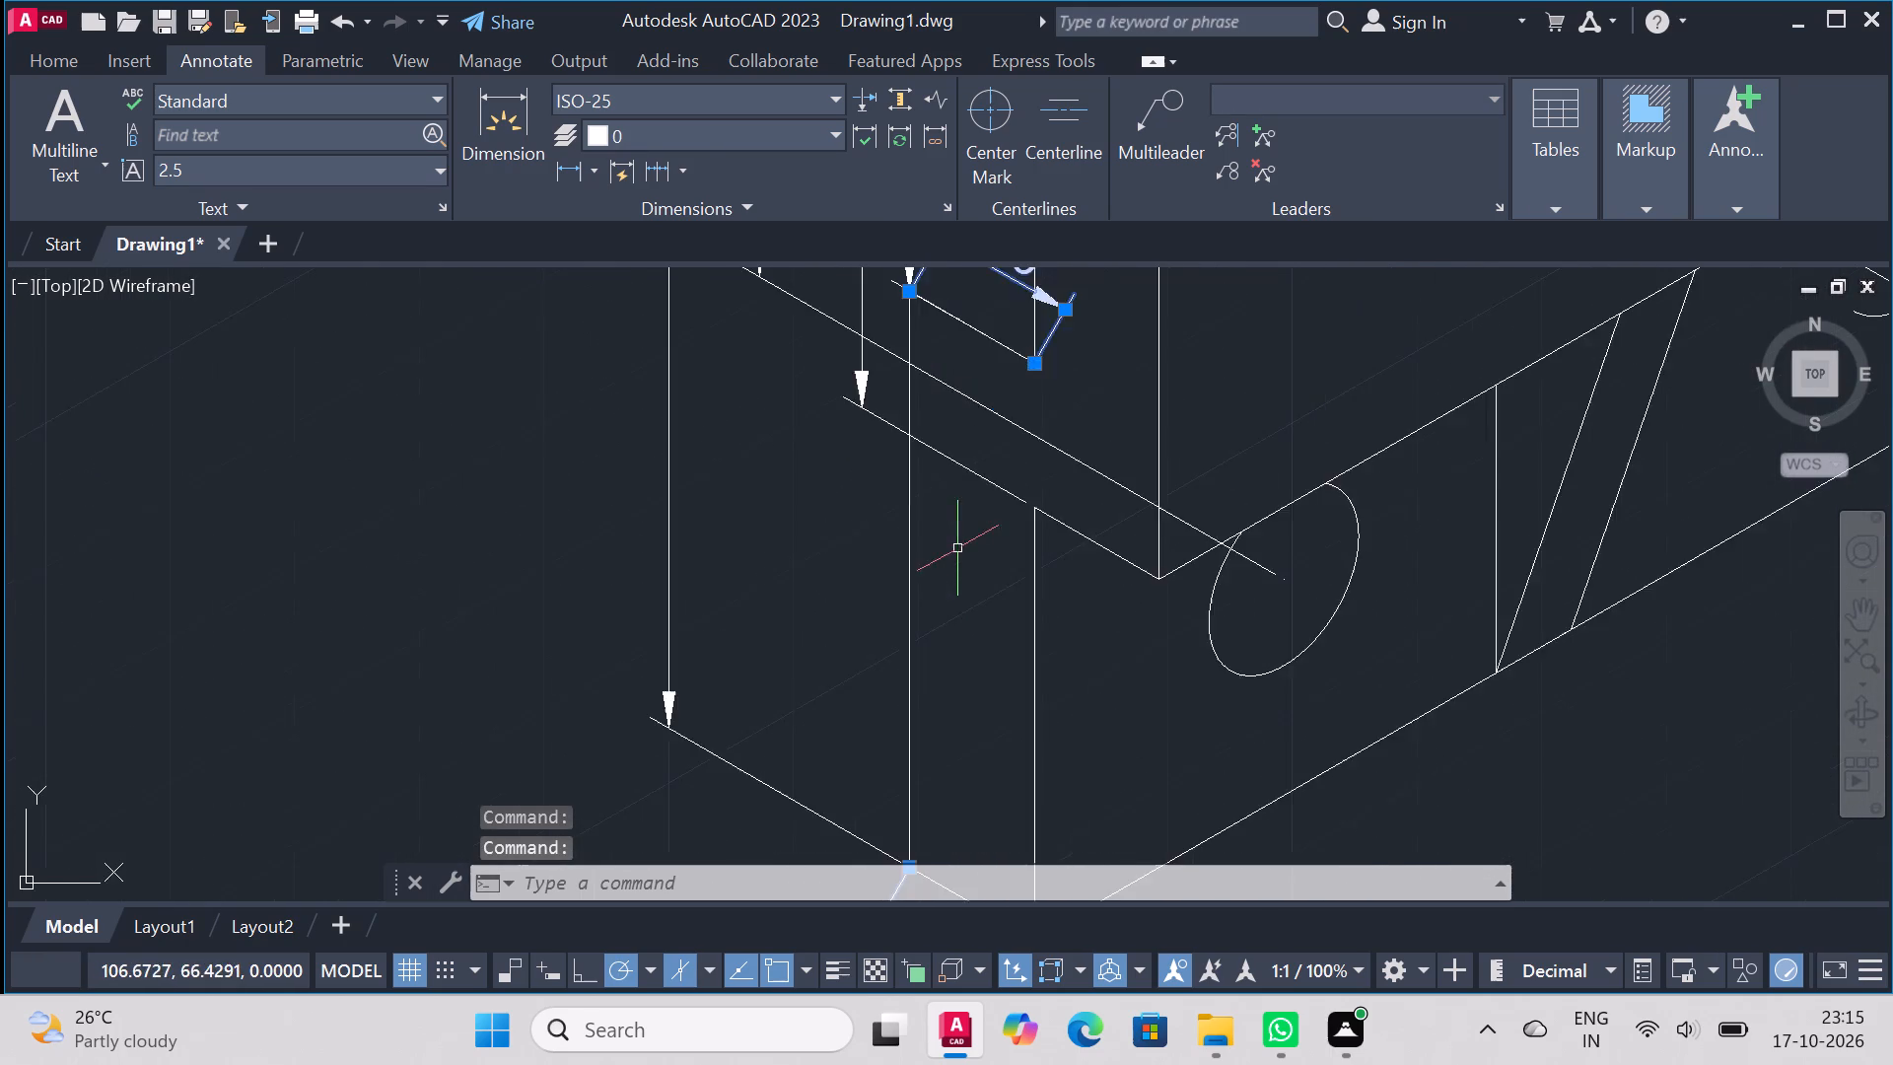
pyautogui.scroll(-4, 957, 548)
pyautogui.scroll(-3, 995, 402)
pyautogui.scroll(5, 1017, 351)
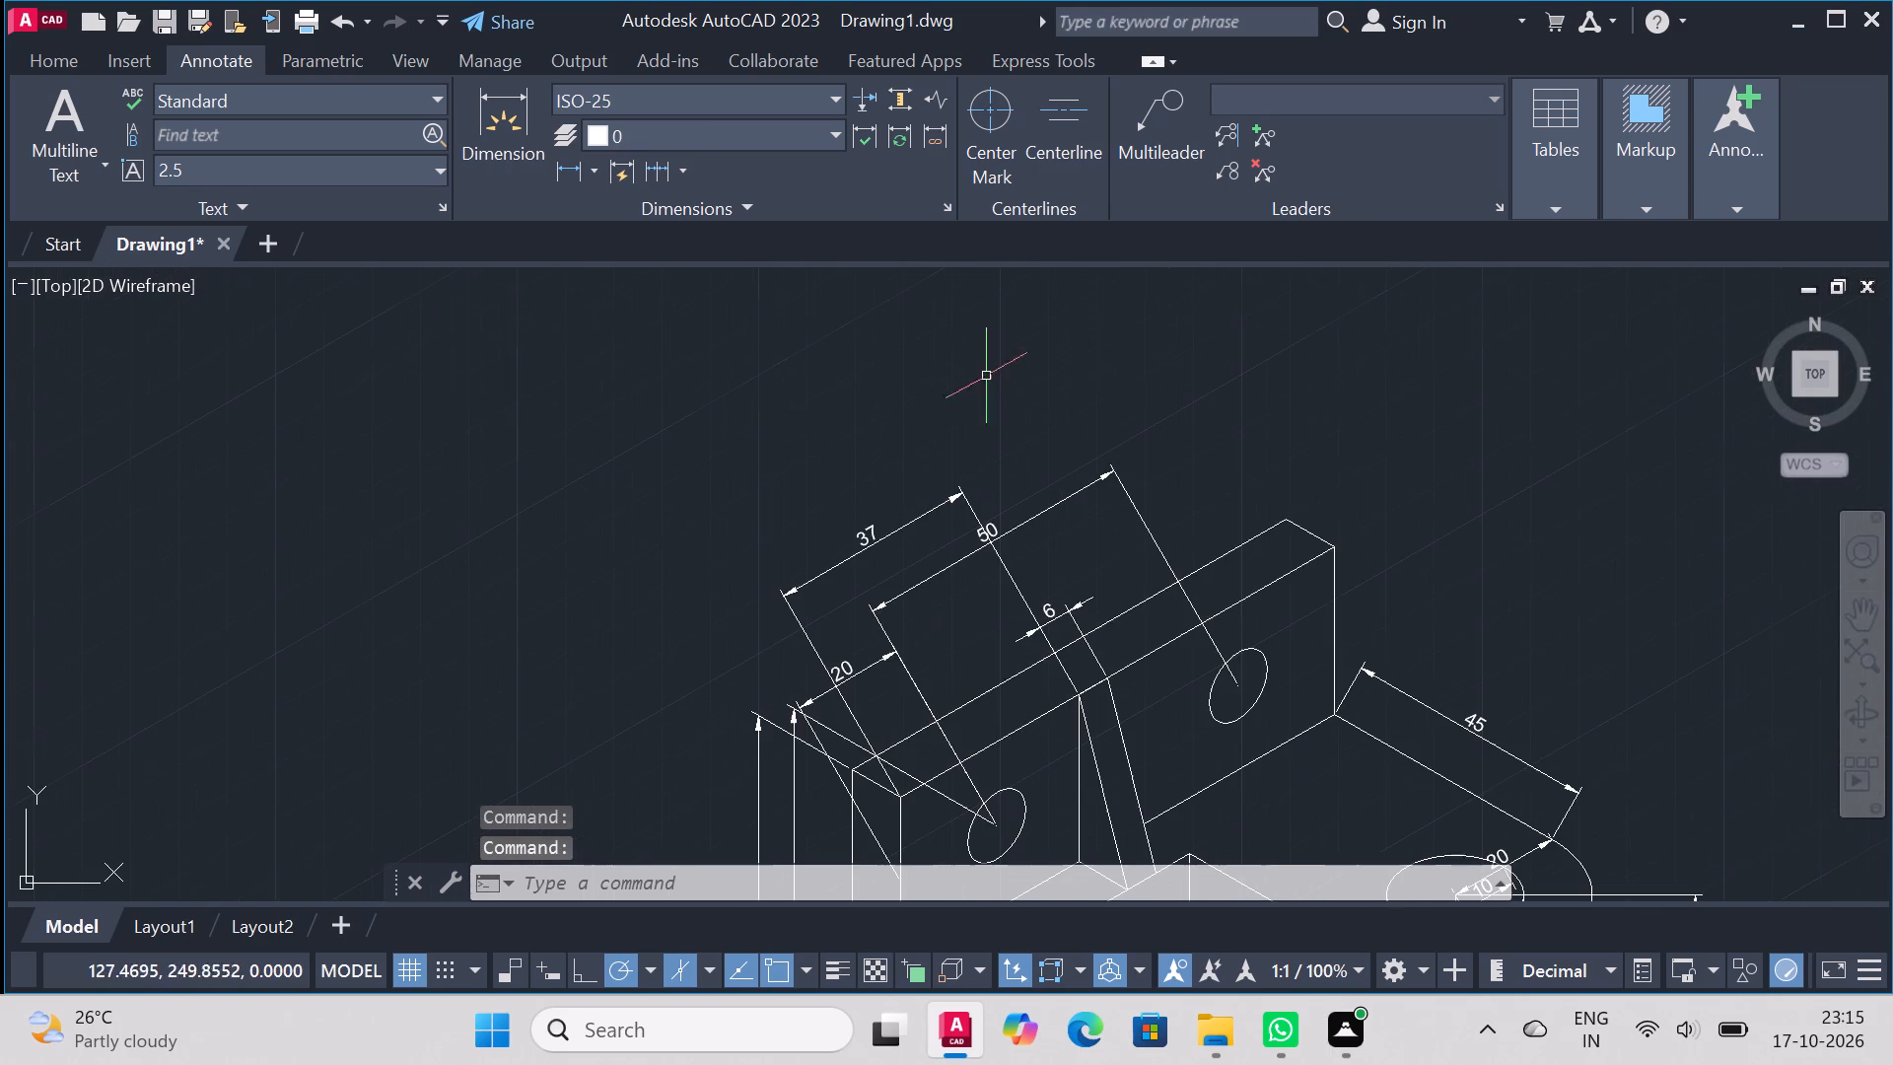
pyautogui.click(870, 536)
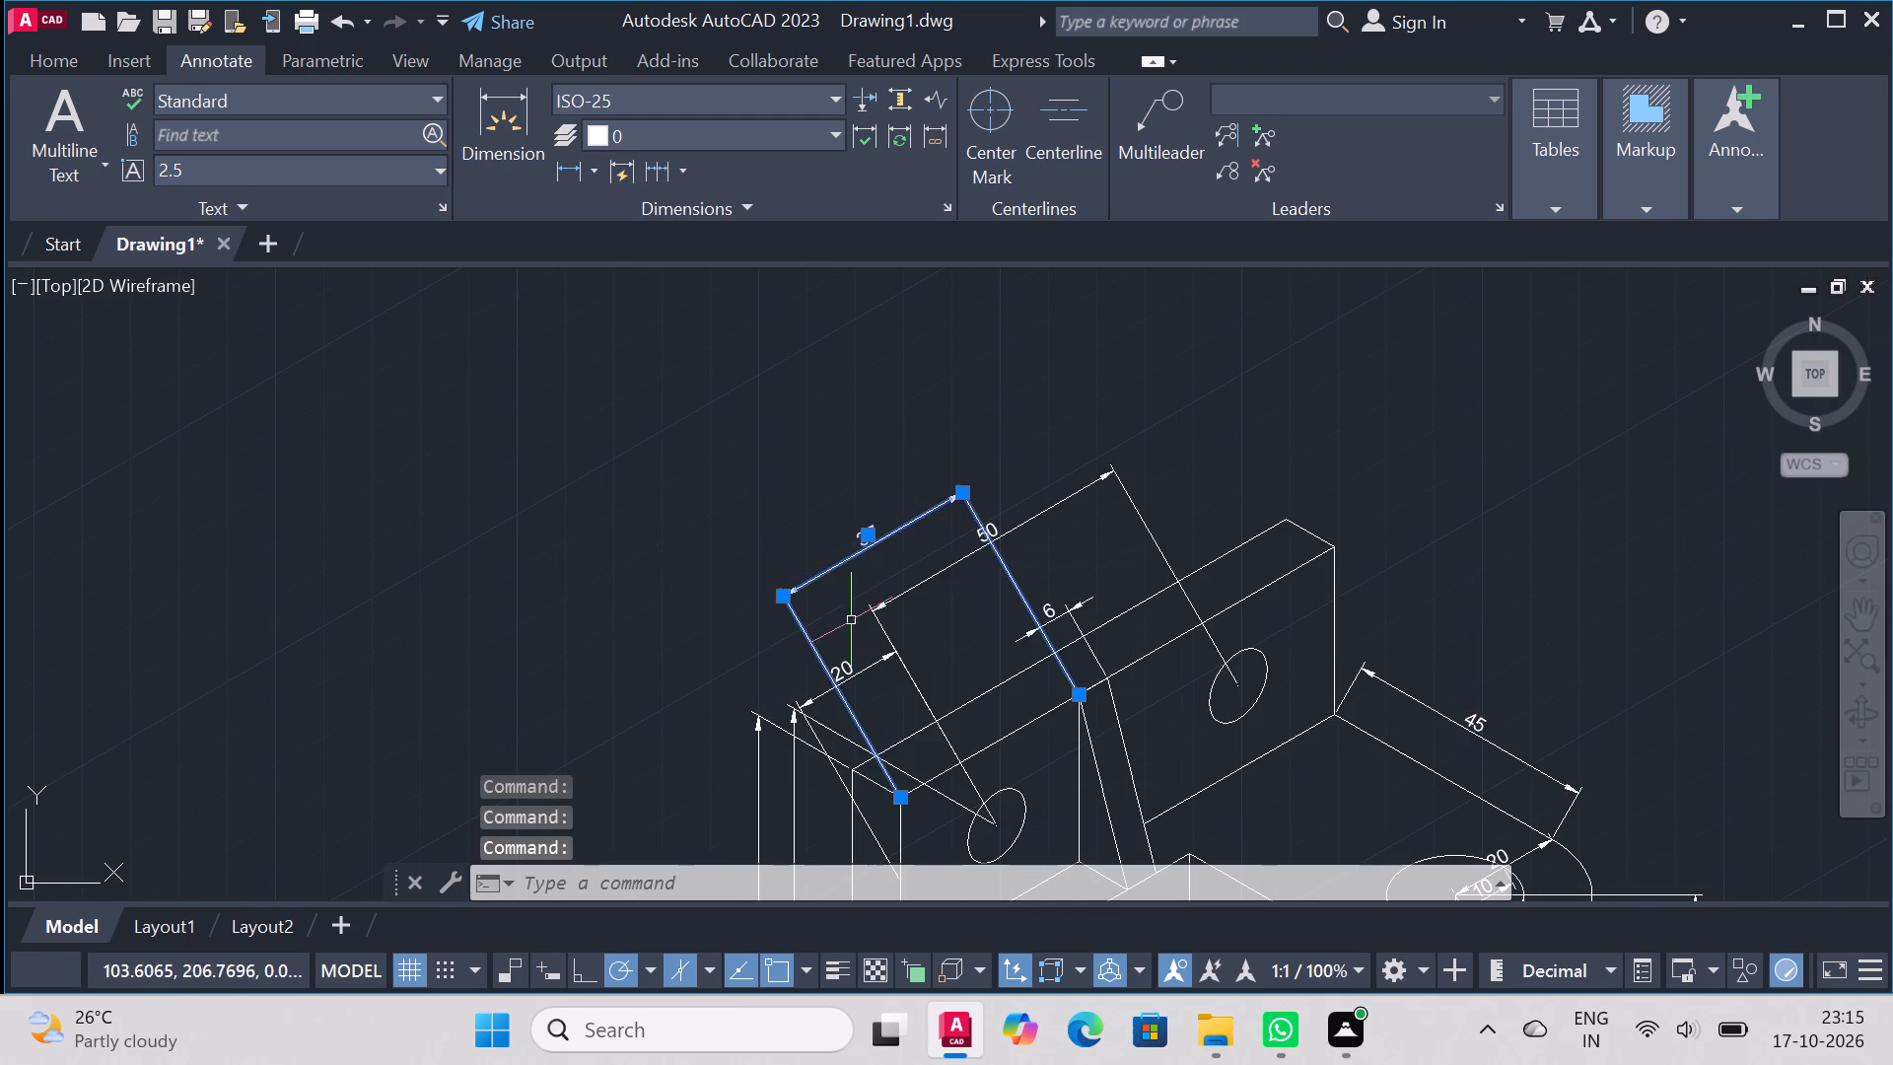
pyautogui.click(848, 674)
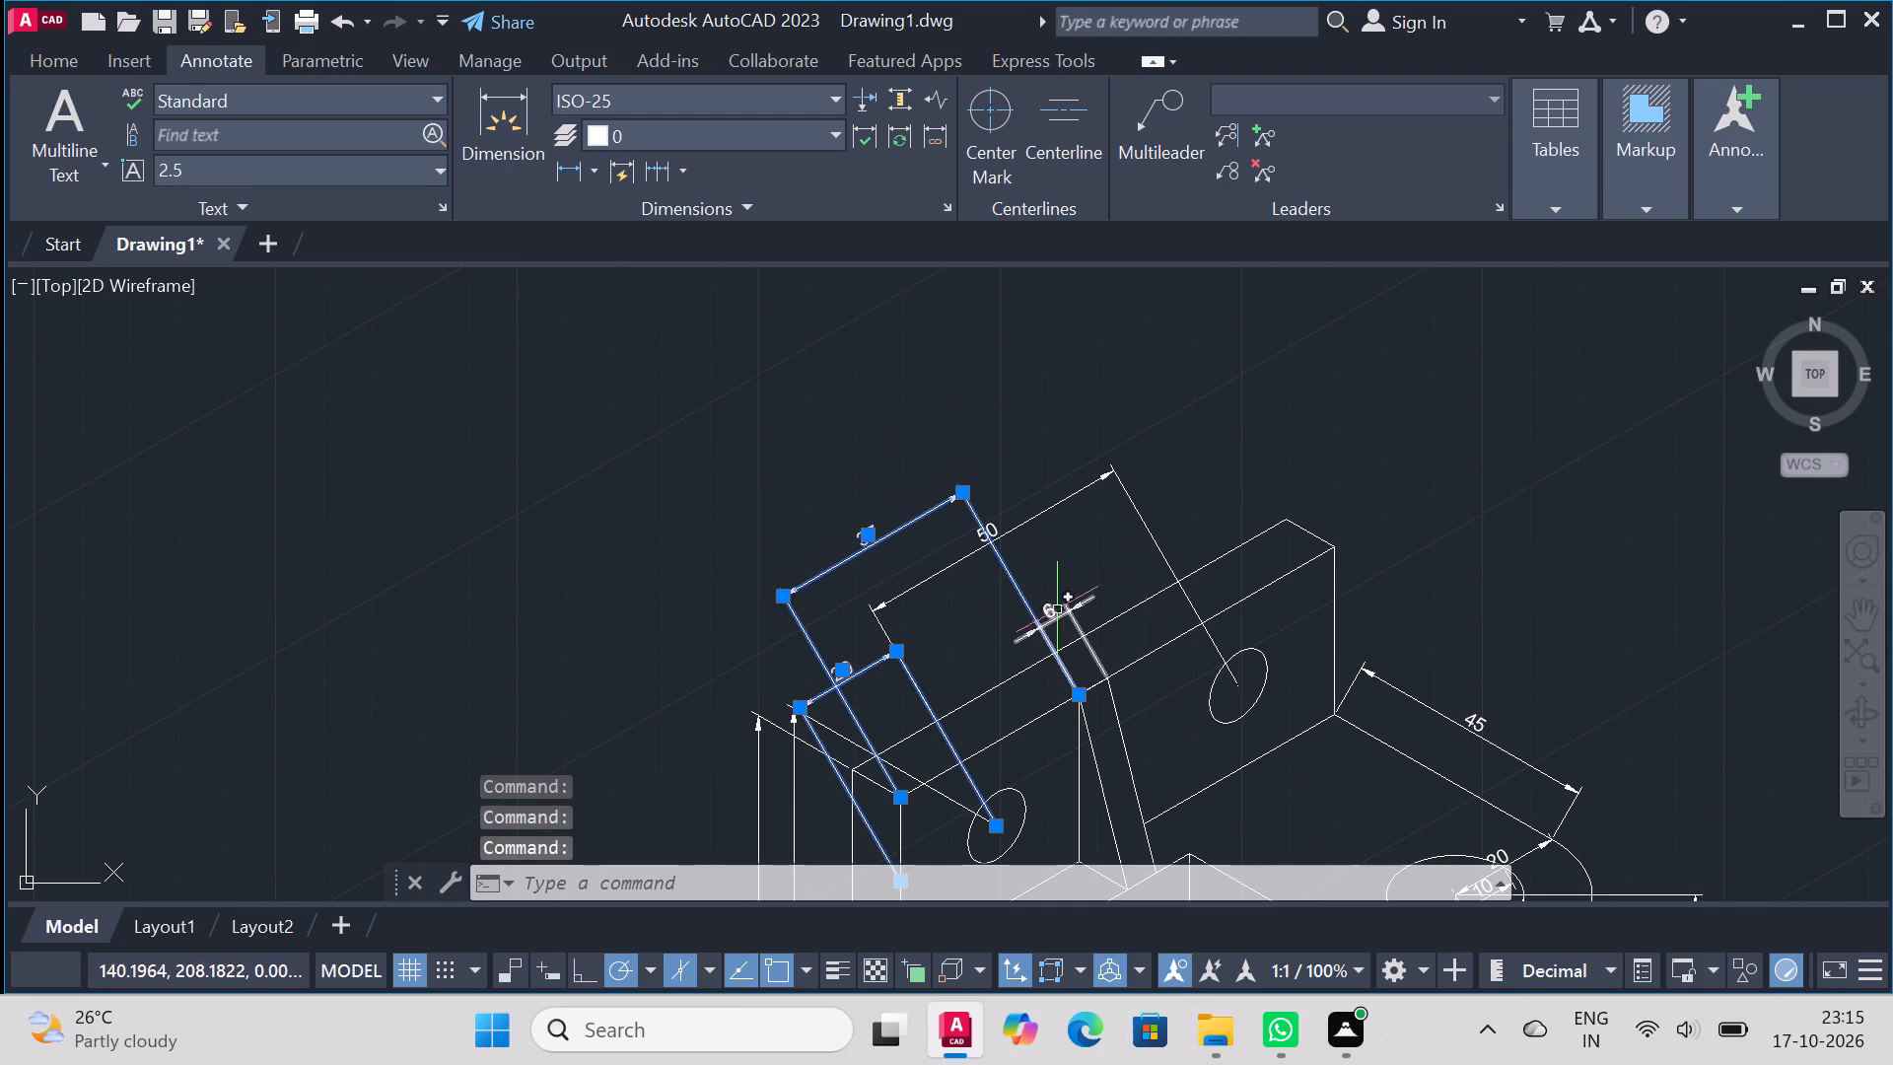
pyautogui.click(1057, 610)
pyautogui.click(1000, 530)
pyautogui.scroll(-3, 1174, 518)
pyautogui.scroll(2, 1207, 603)
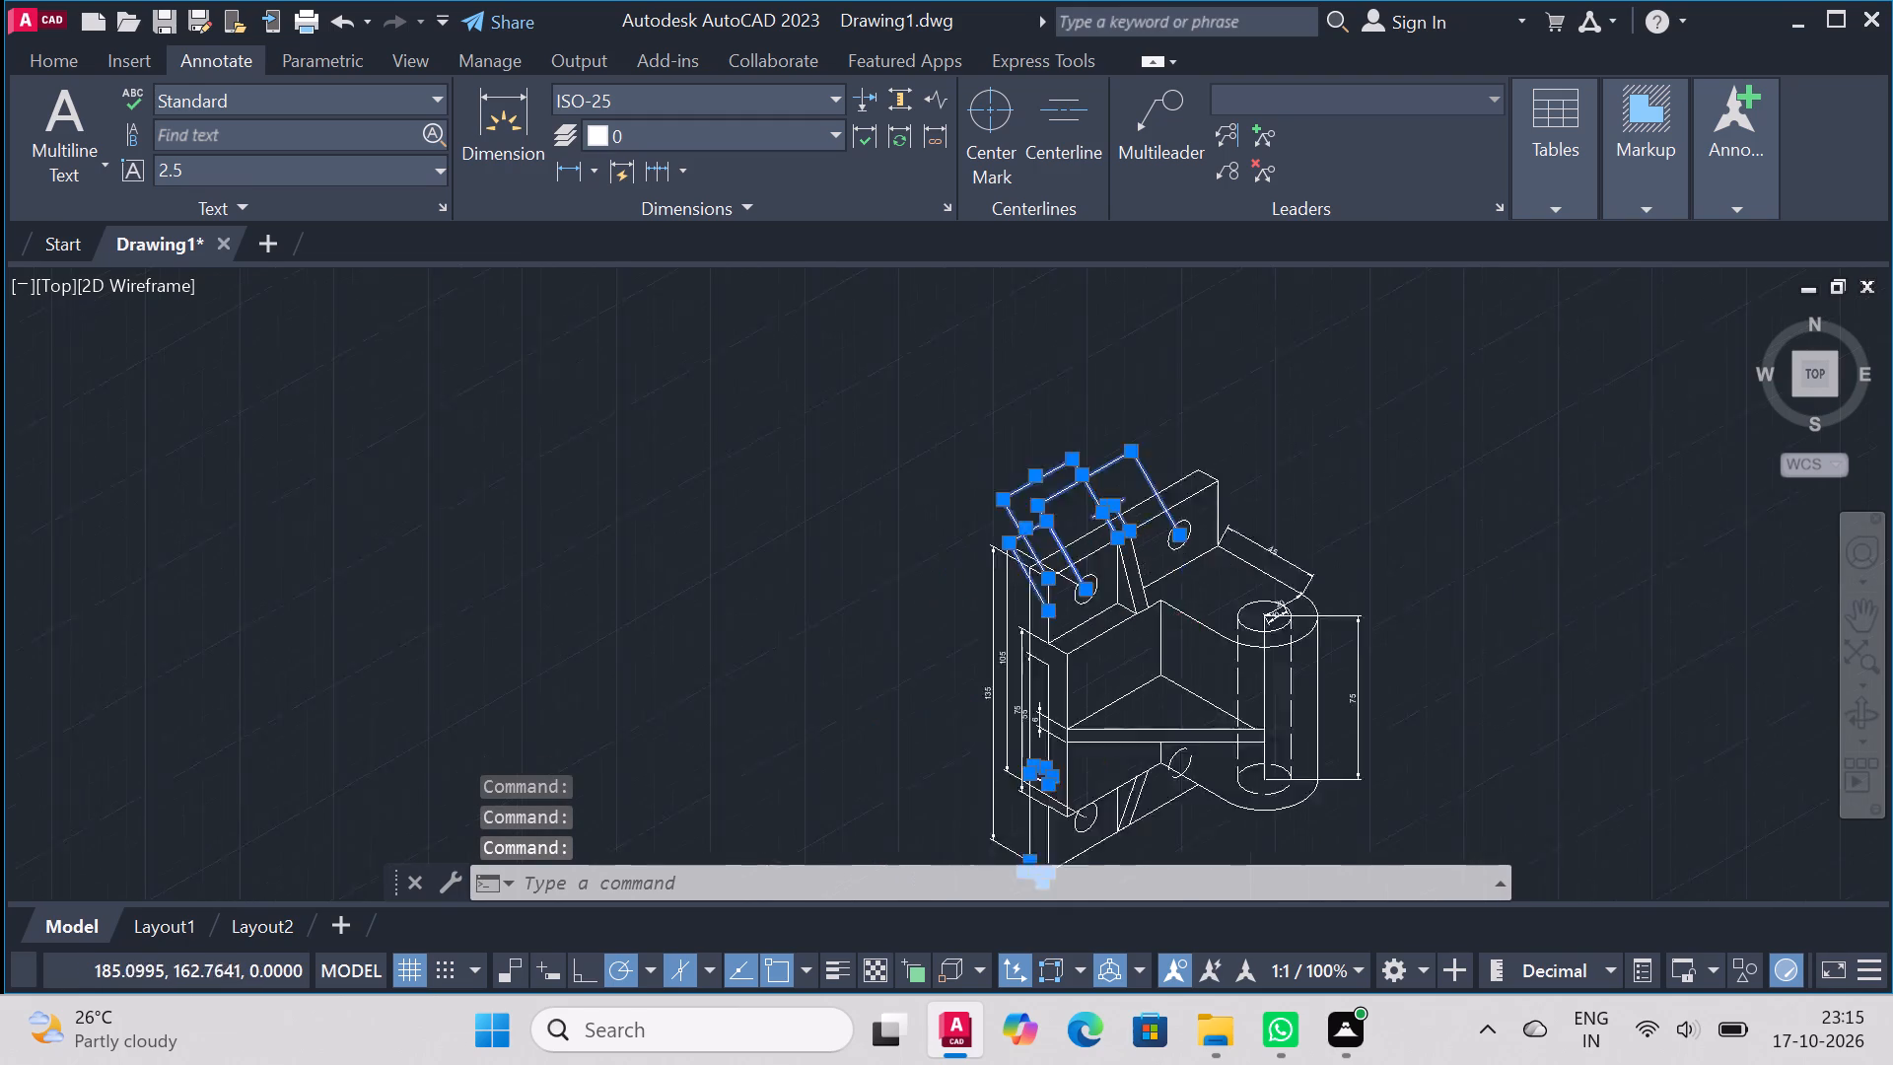
pyautogui.scroll(1, 1207, 603)
pyautogui.scroll(-1, 1207, 600)
pyautogui.click(1310, 520)
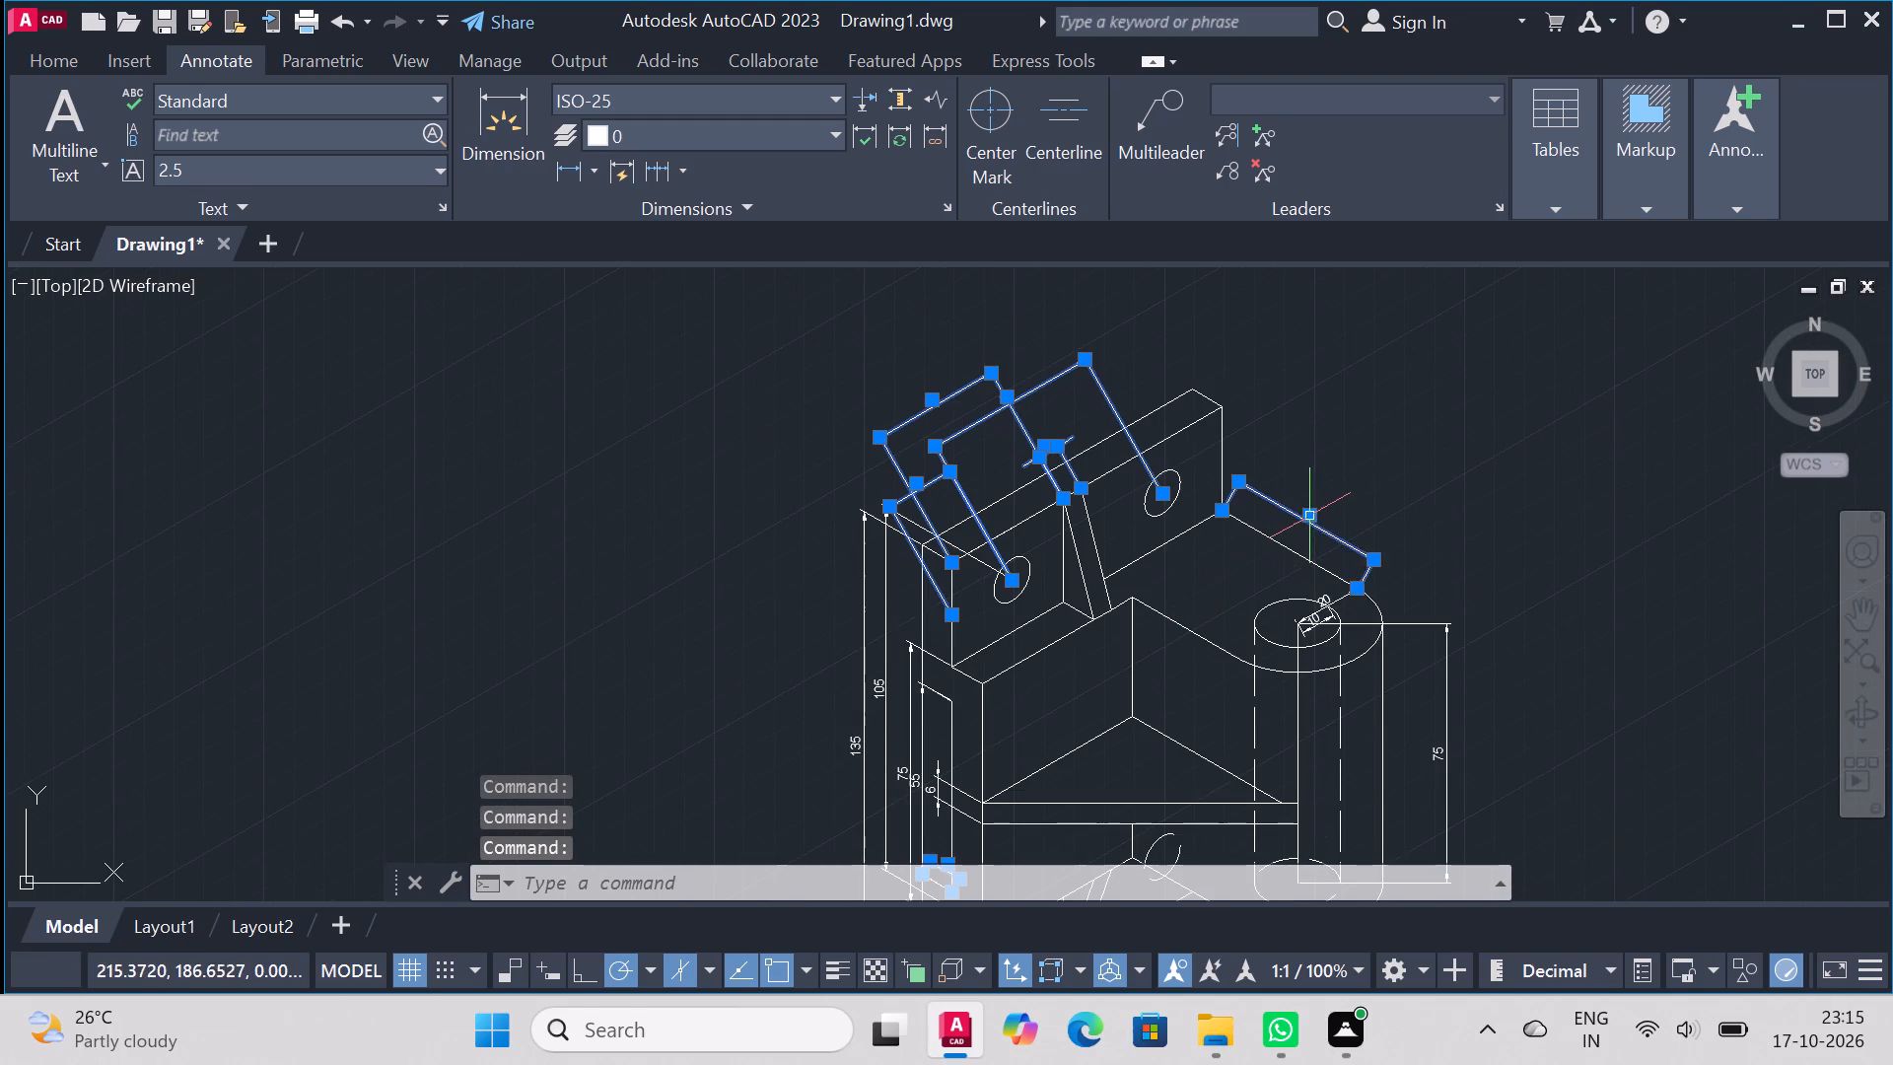
pyautogui.scroll(-4, 1284, 617)
pyautogui.scroll(3, 1272, 679)
pyautogui.scroll(-2, 1280, 551)
pyautogui.scroll(3, 1306, 487)
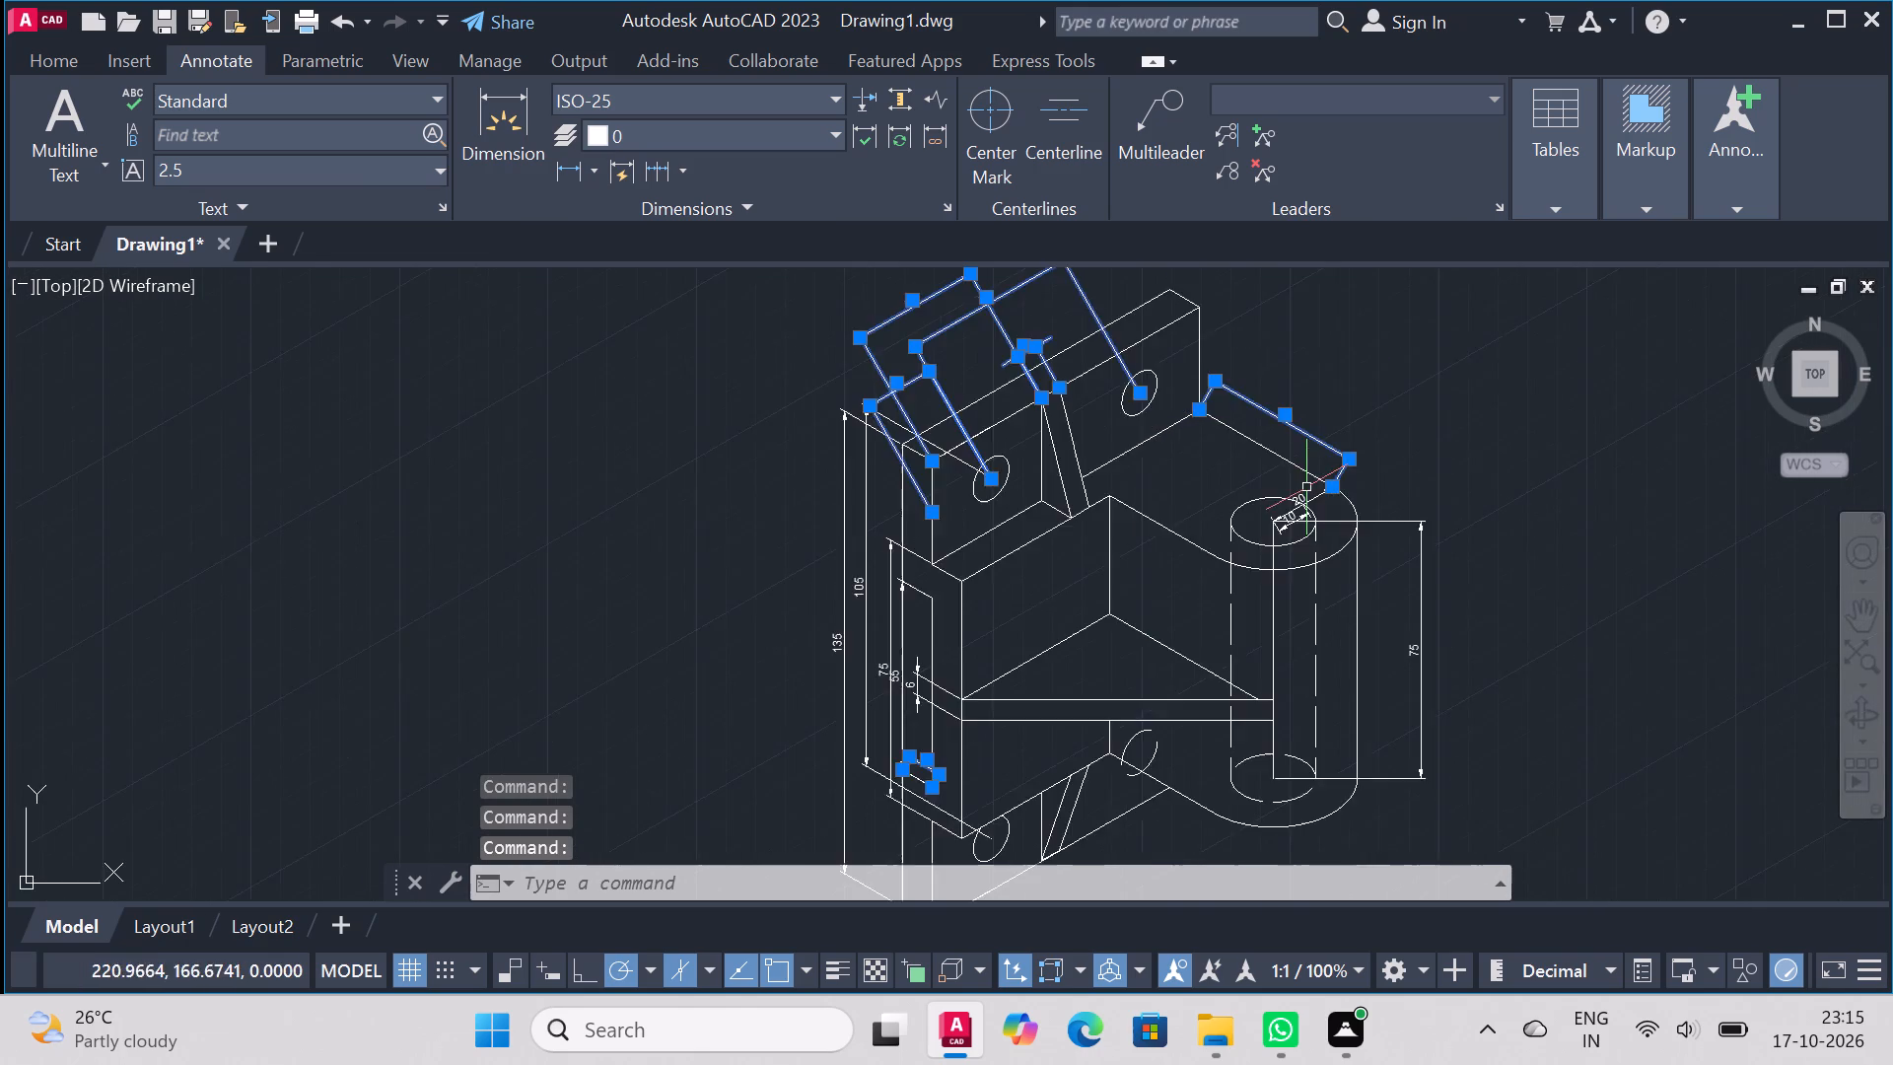
pyautogui.scroll(3, 1306, 487)
pyautogui.click(1267, 532)
pyautogui.click(1250, 609)
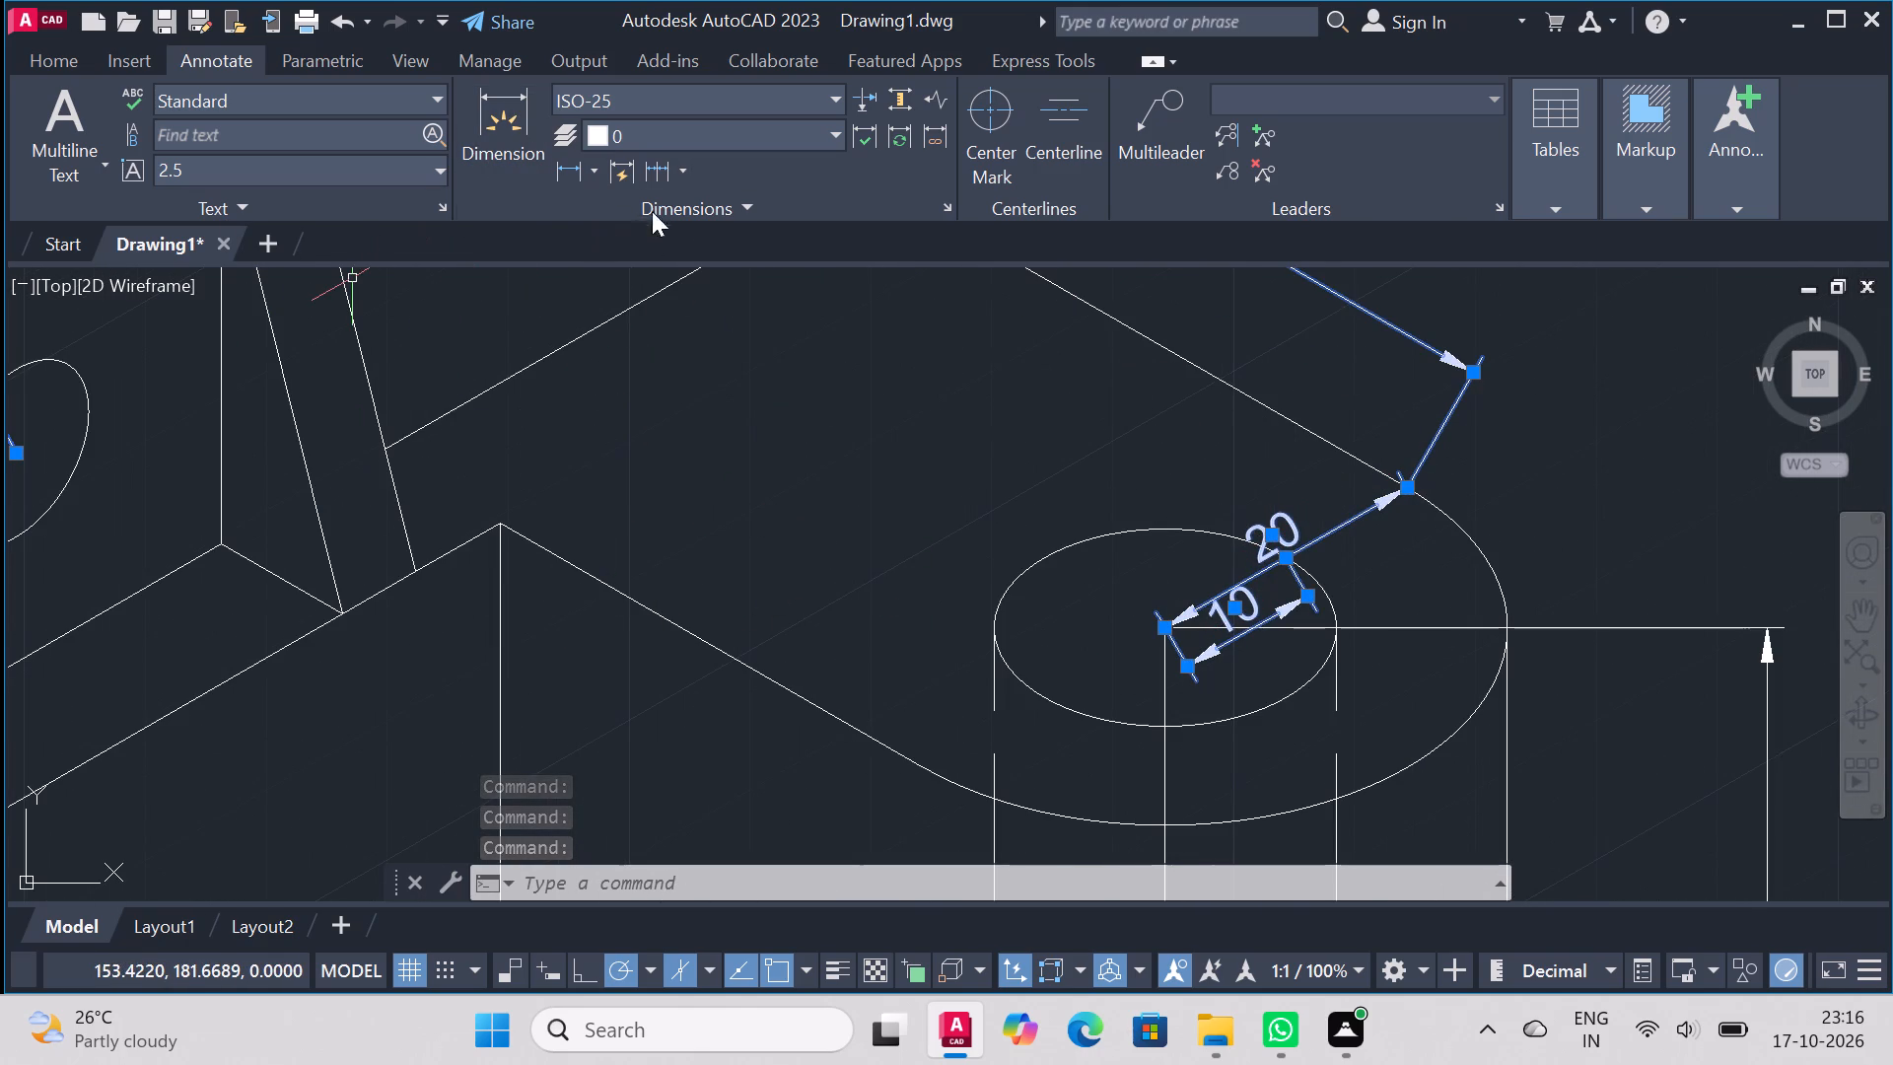
pyautogui.click(721, 207)
pyautogui.click(526, 254)
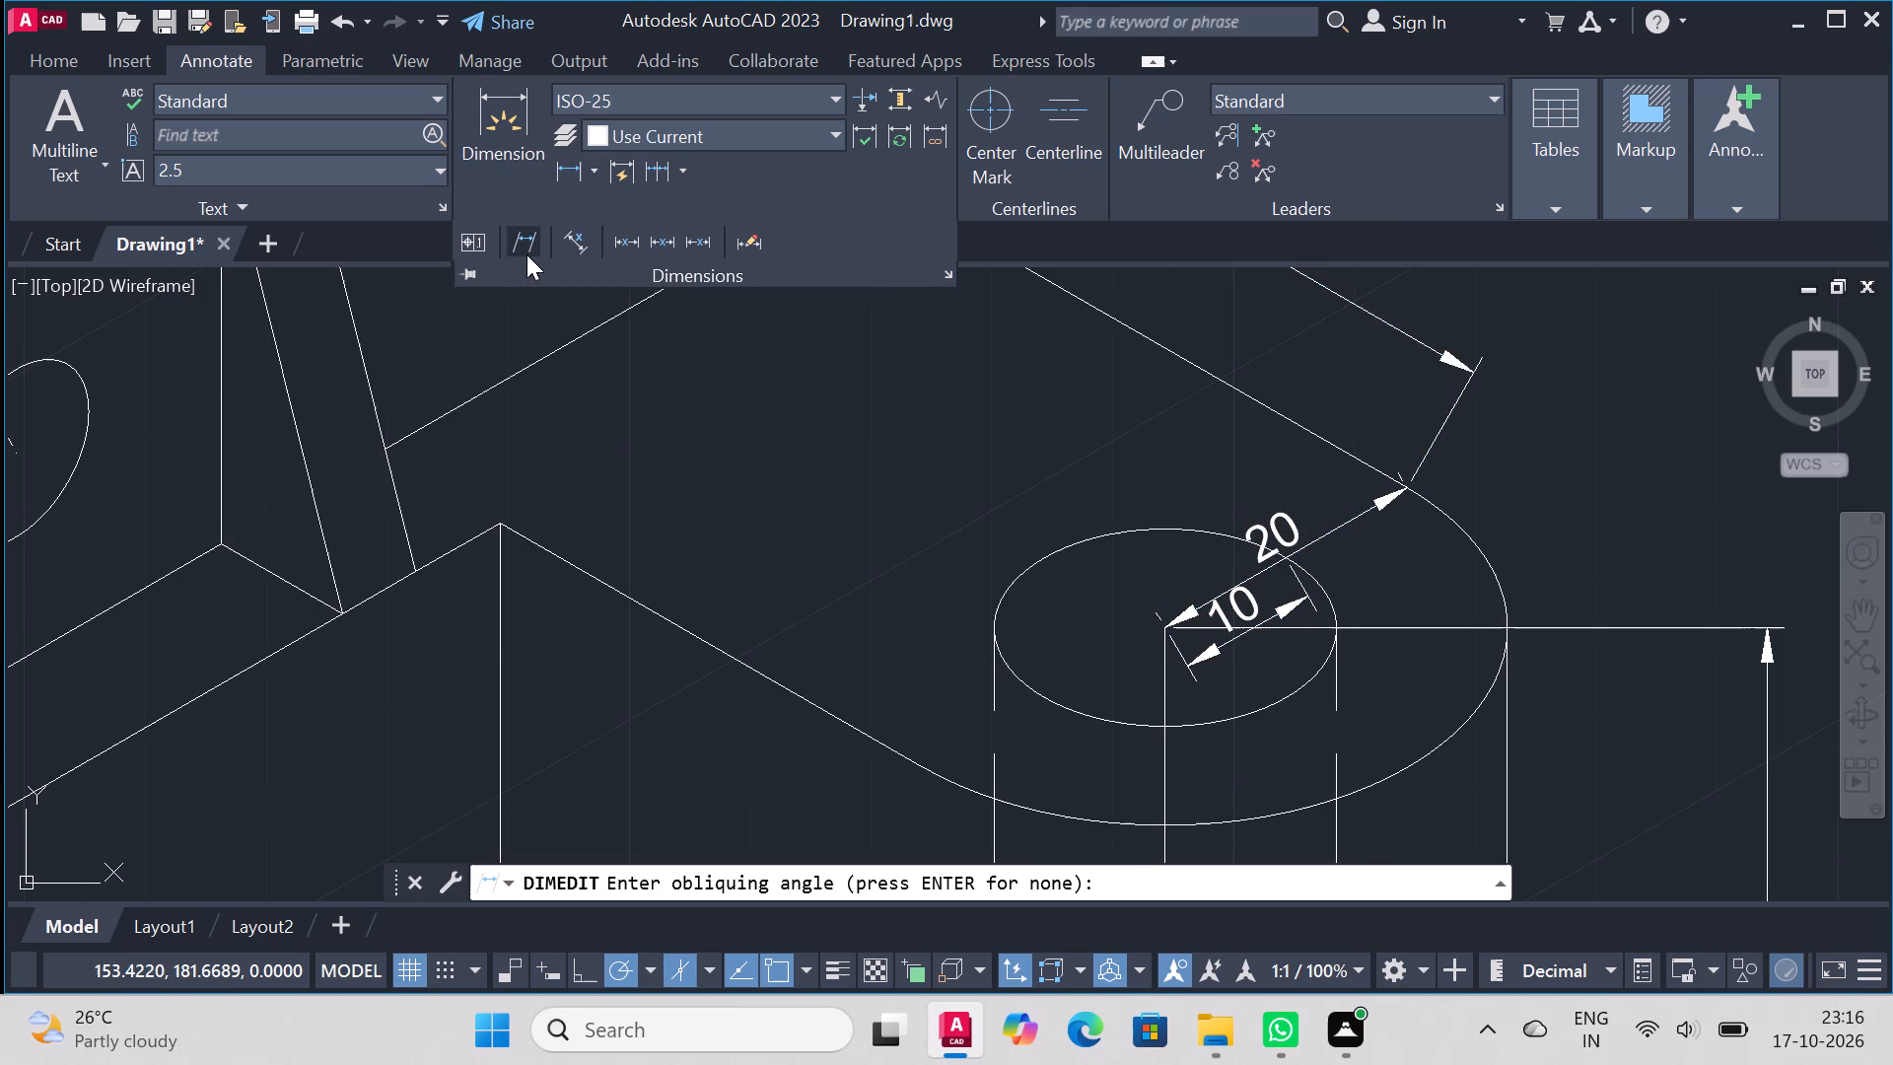
pyautogui.write('90')
pyautogui.press('Return')
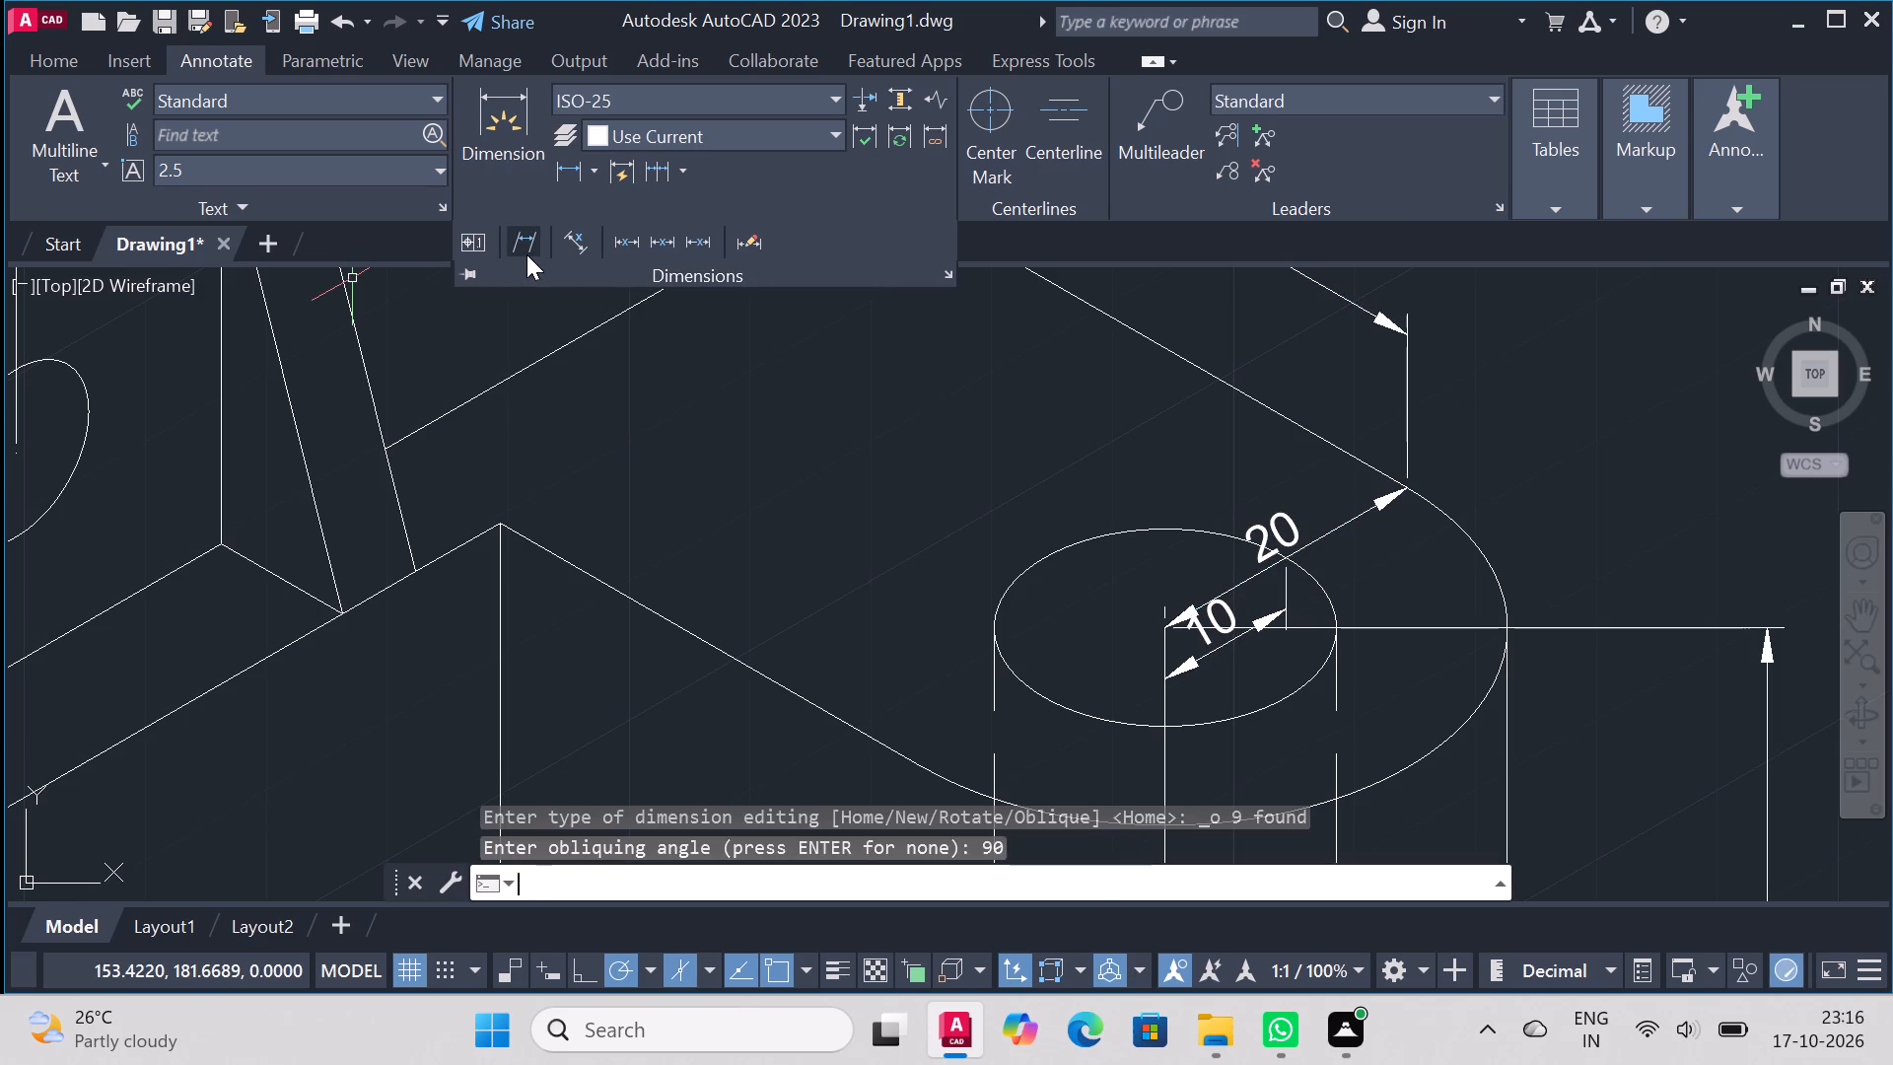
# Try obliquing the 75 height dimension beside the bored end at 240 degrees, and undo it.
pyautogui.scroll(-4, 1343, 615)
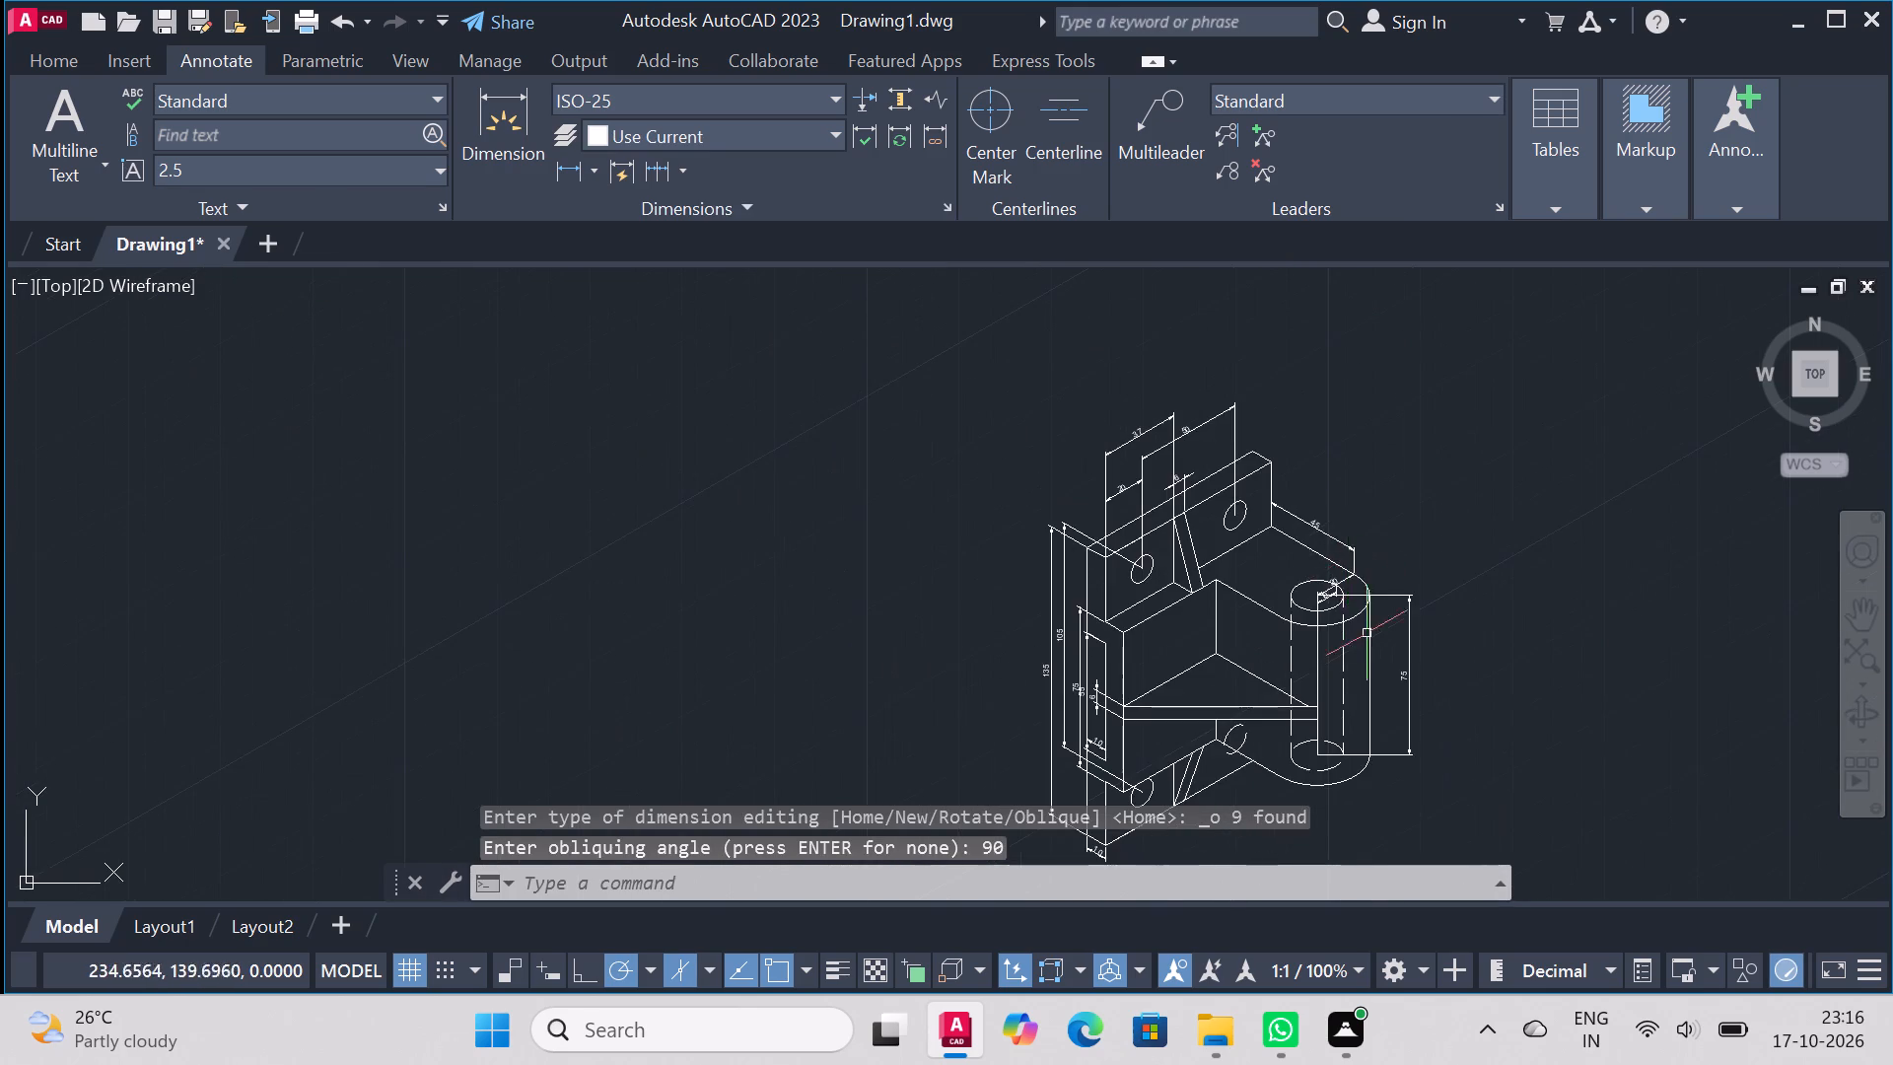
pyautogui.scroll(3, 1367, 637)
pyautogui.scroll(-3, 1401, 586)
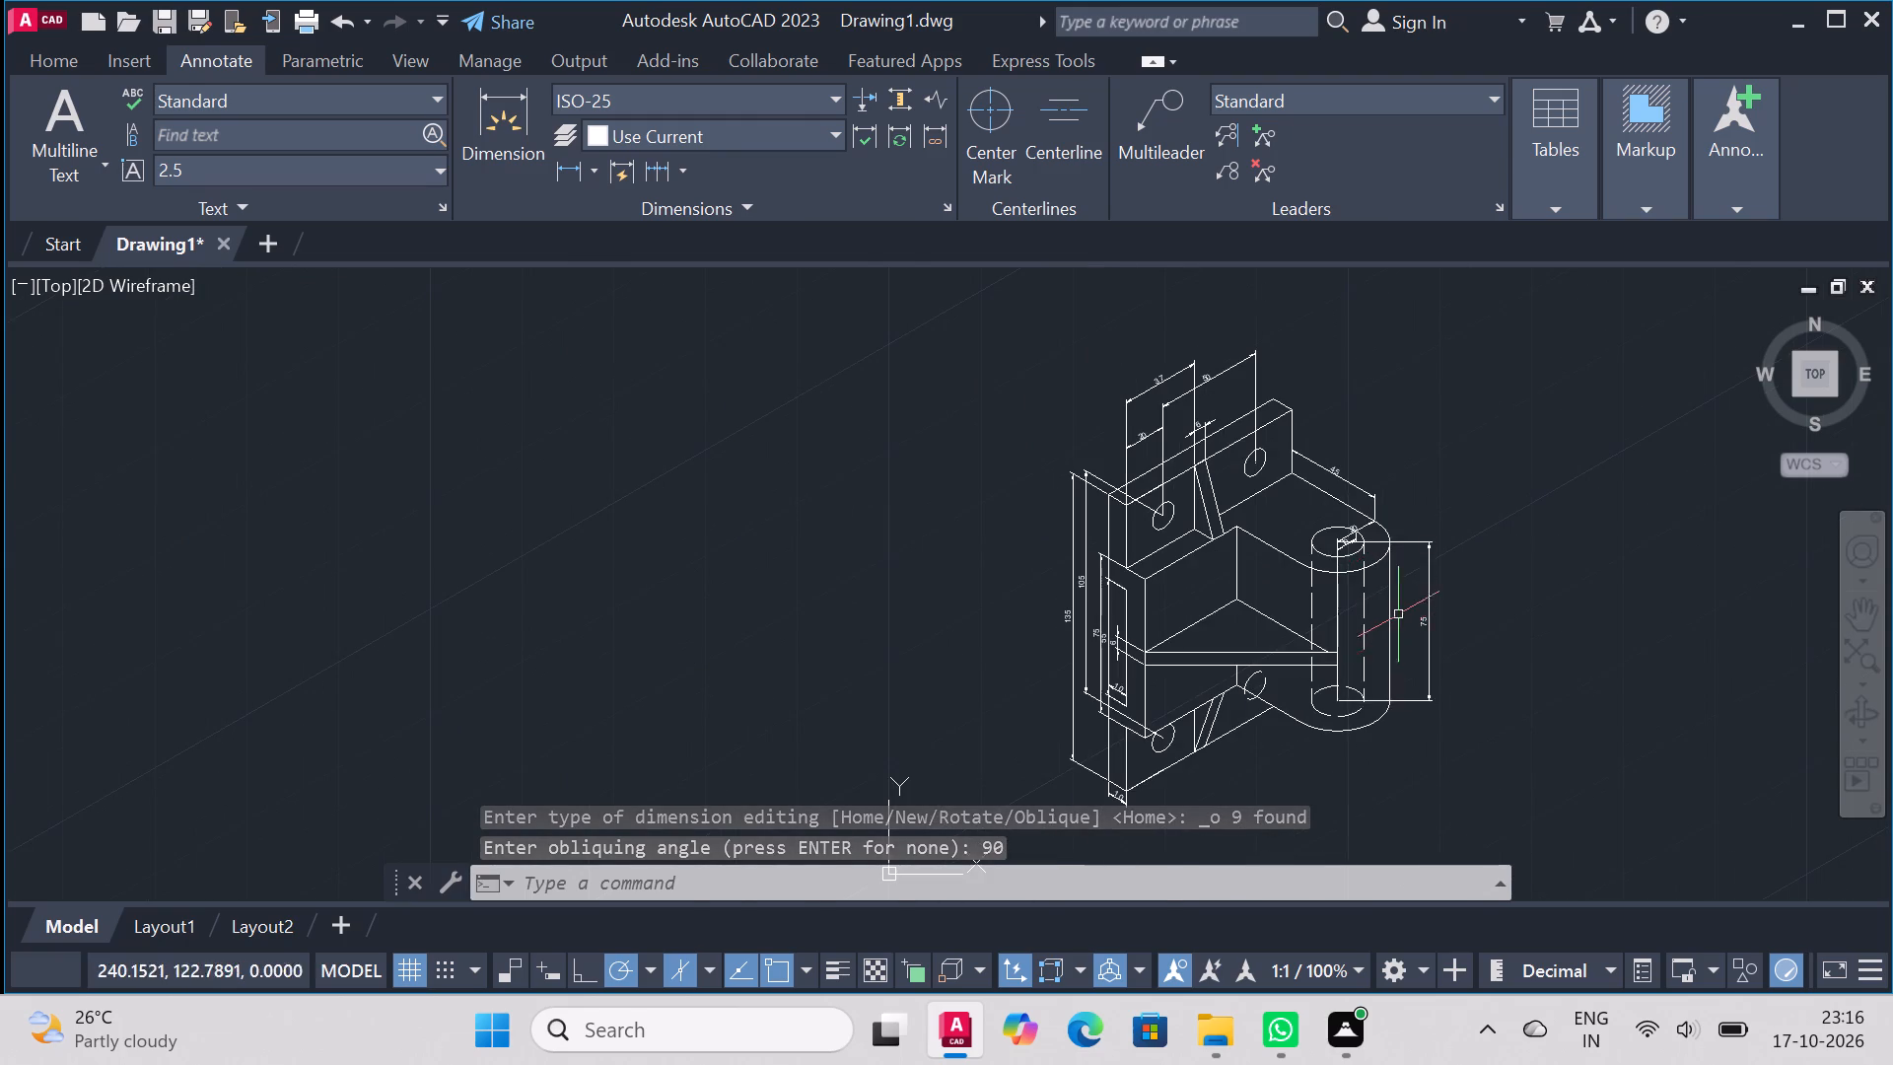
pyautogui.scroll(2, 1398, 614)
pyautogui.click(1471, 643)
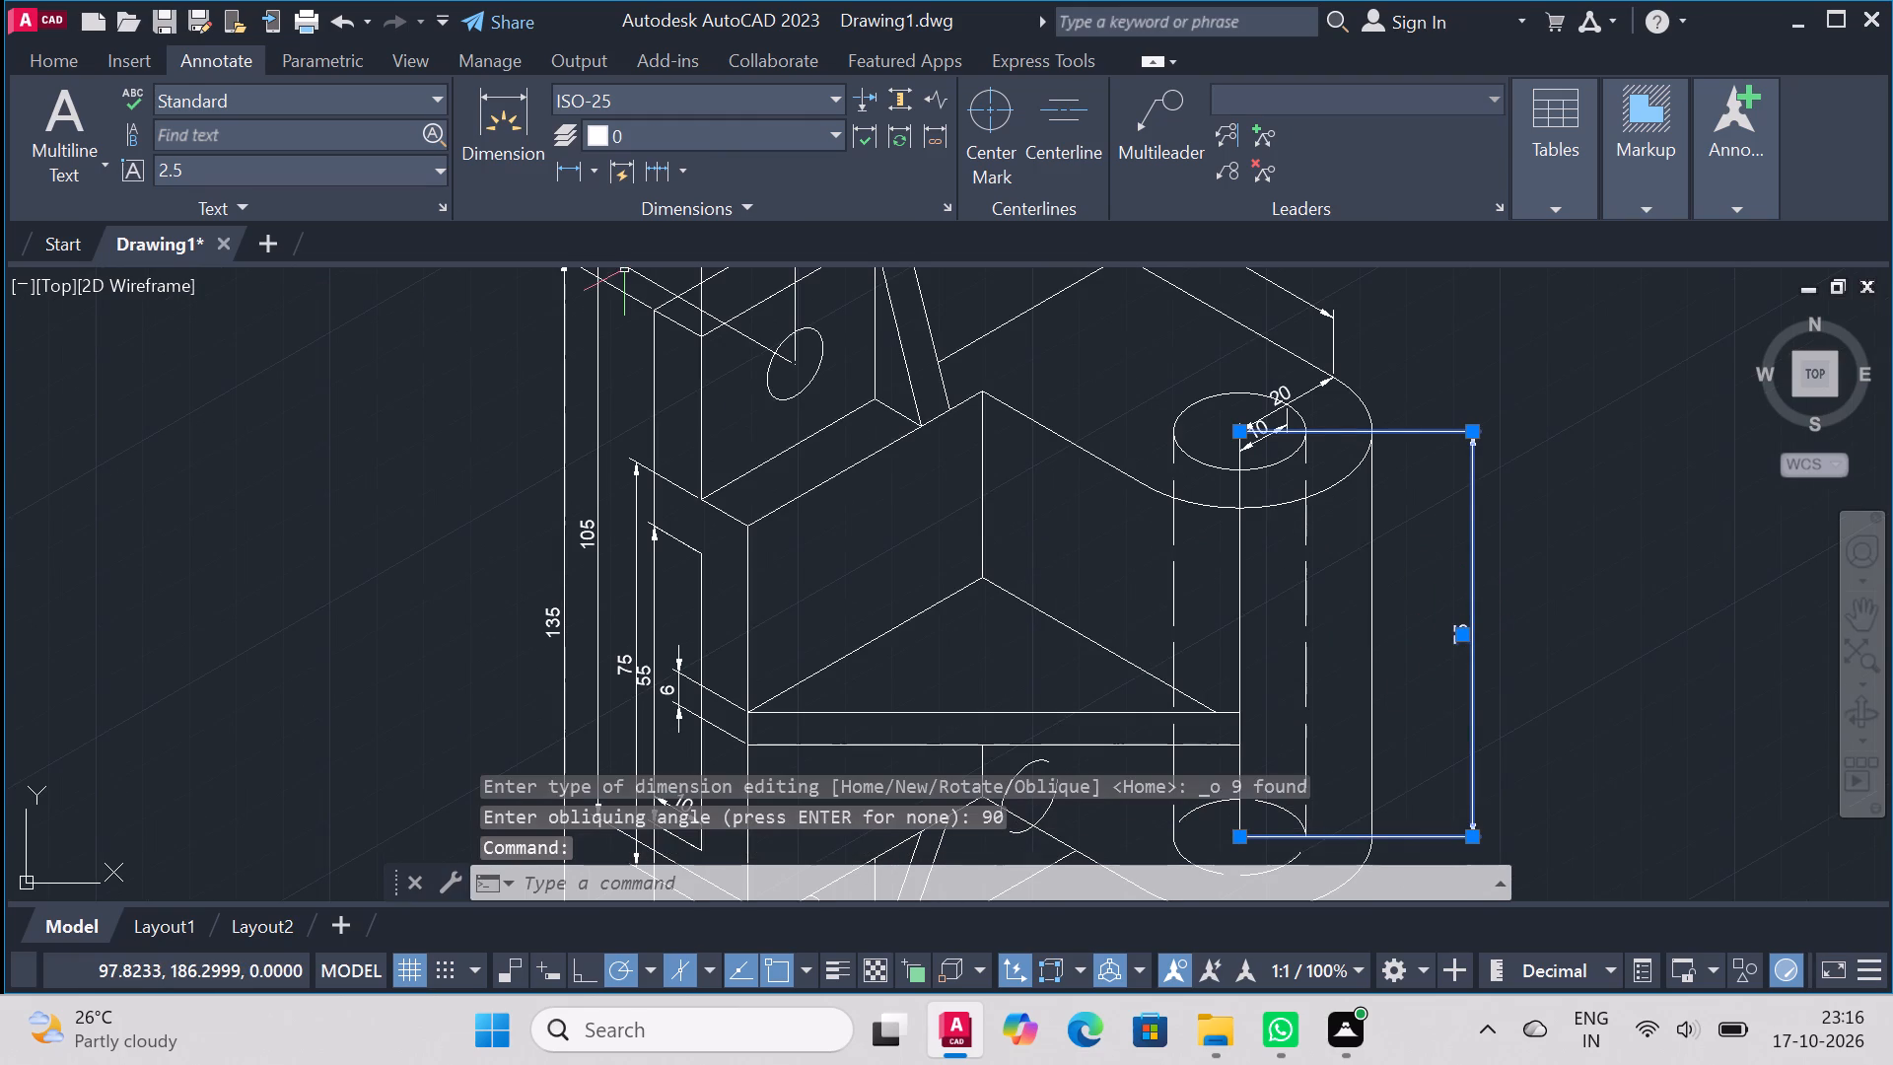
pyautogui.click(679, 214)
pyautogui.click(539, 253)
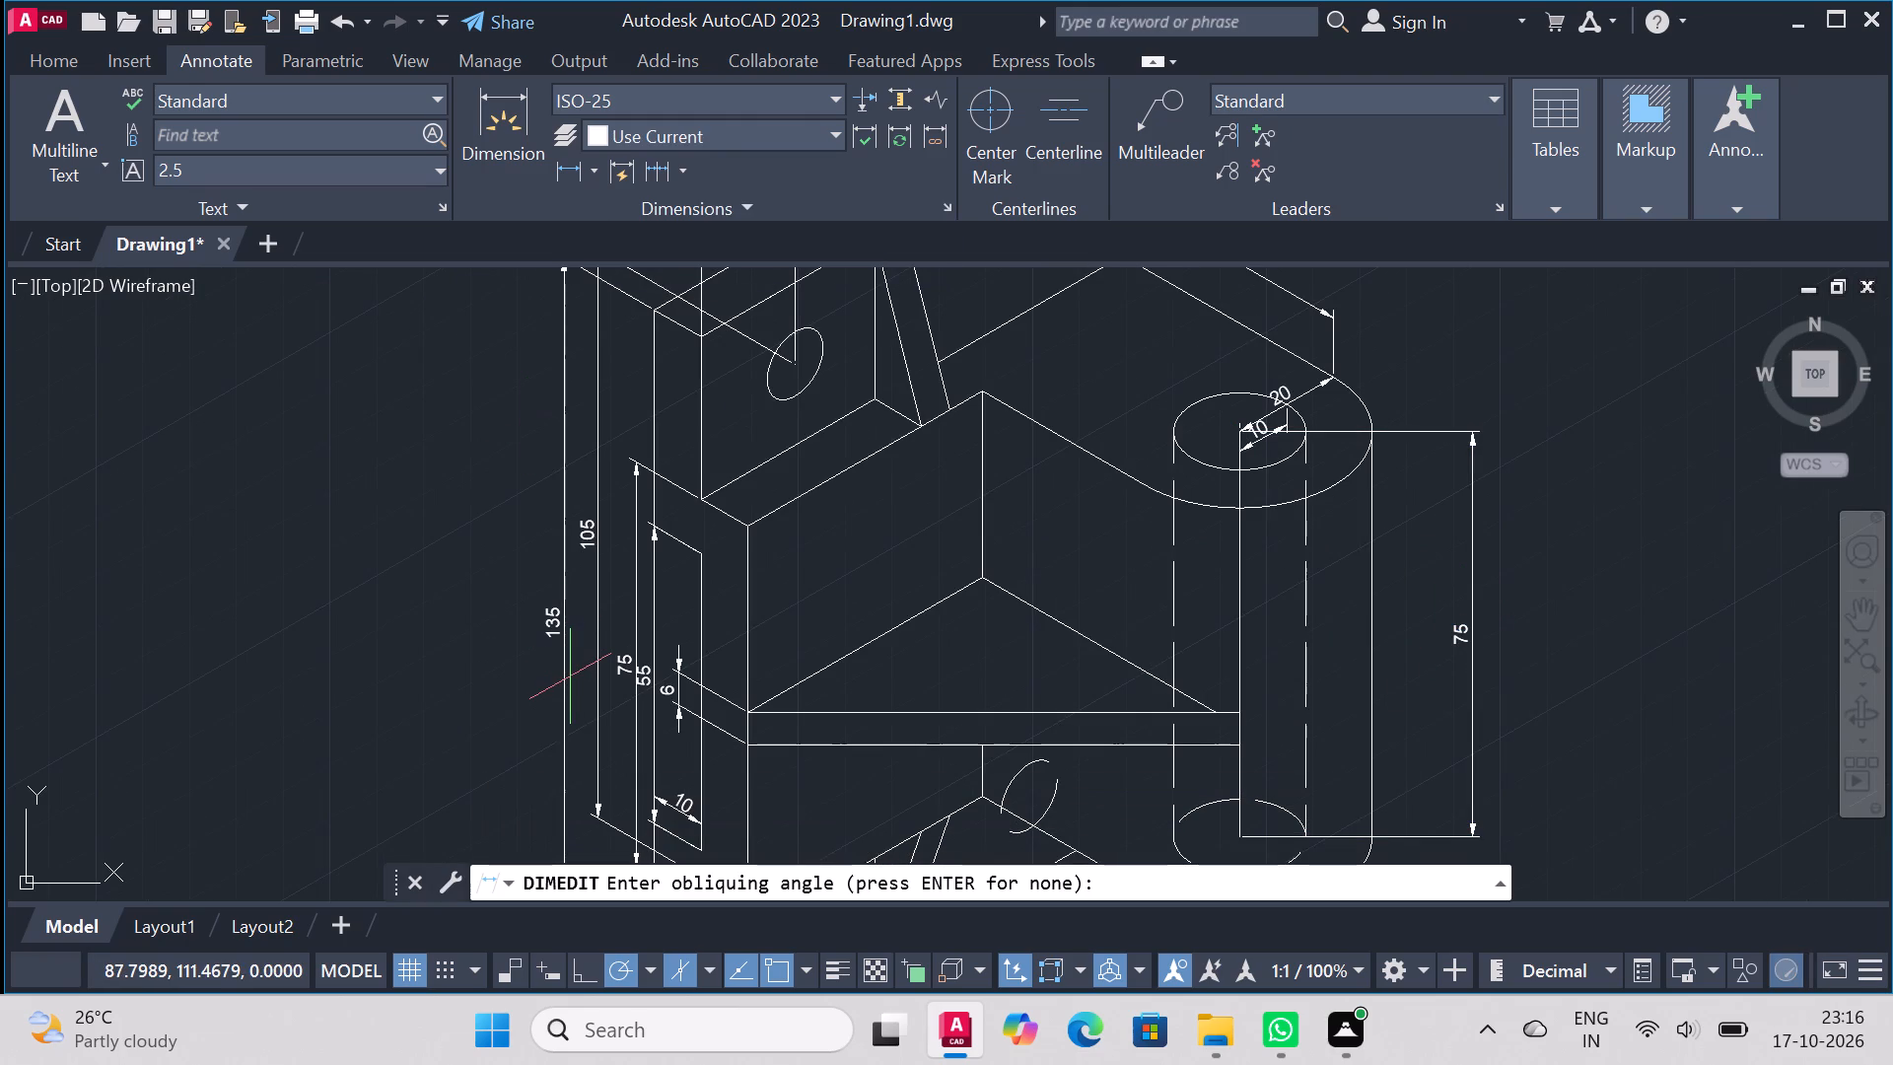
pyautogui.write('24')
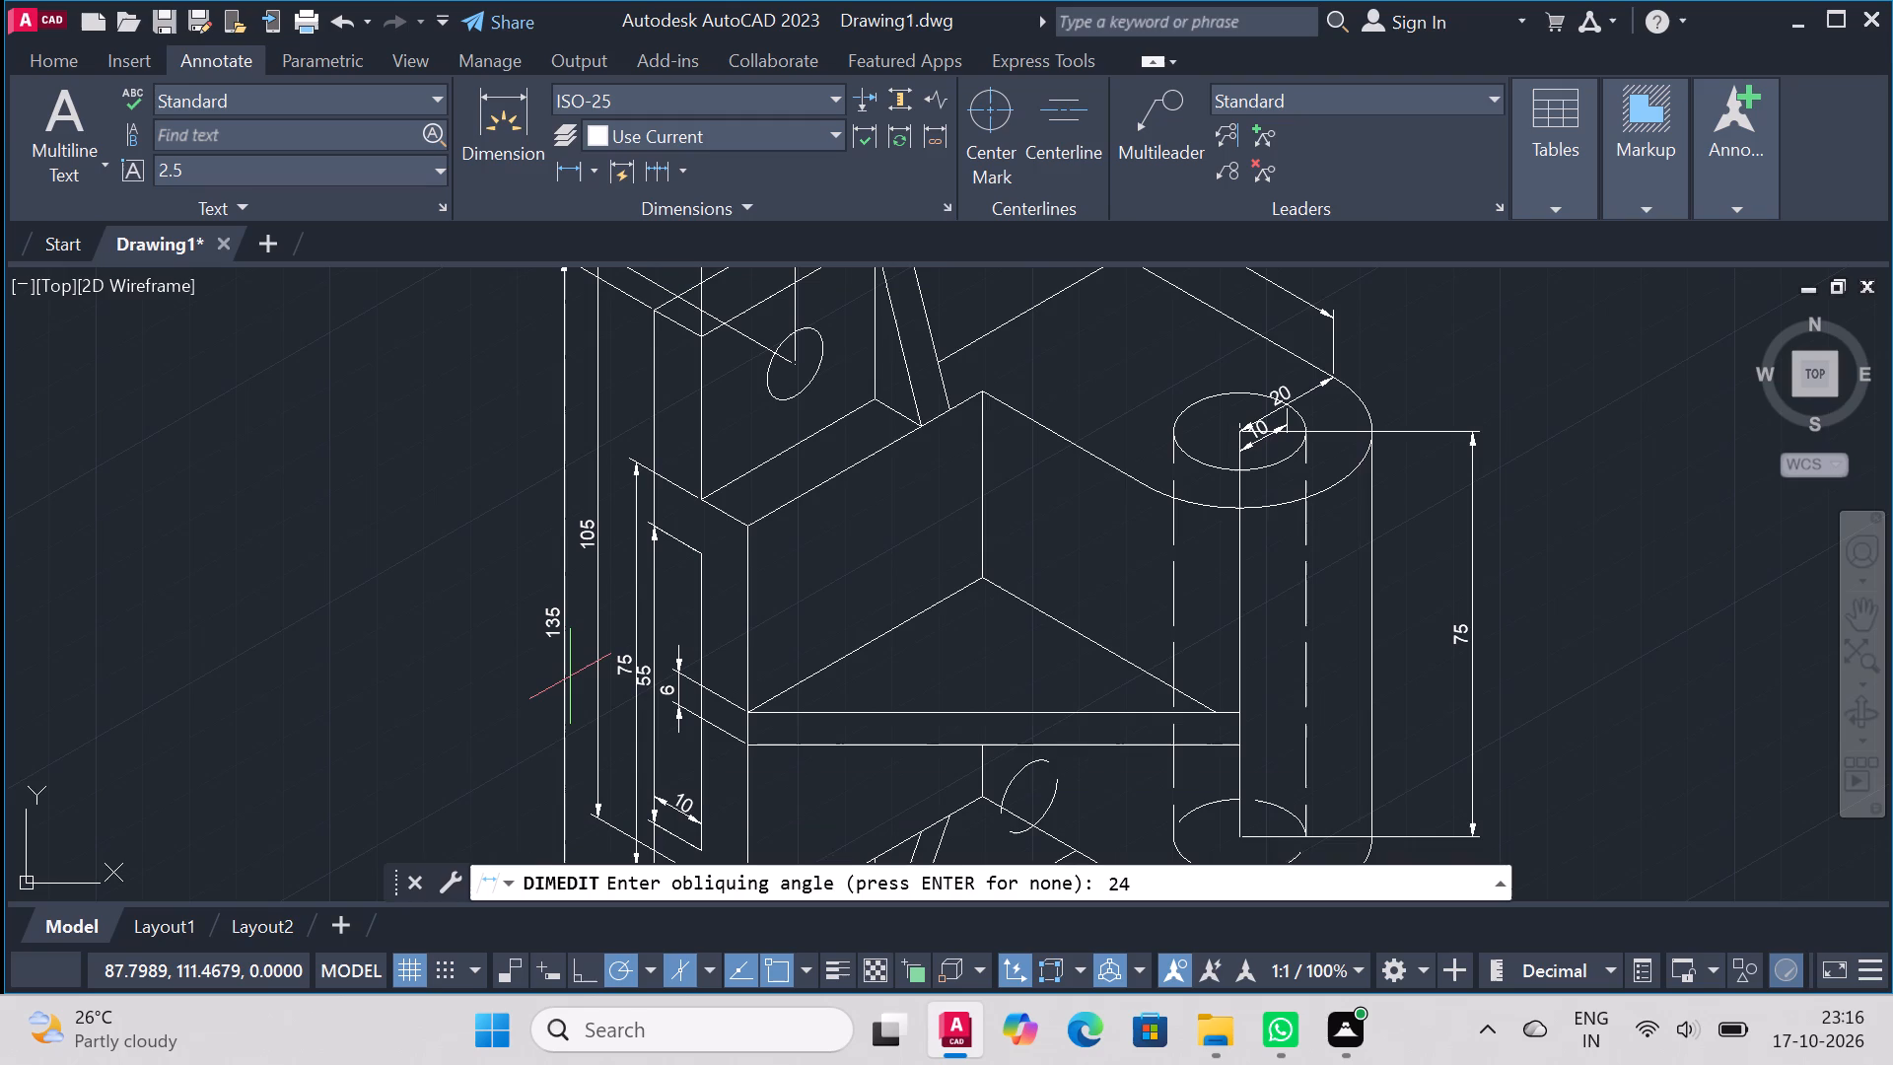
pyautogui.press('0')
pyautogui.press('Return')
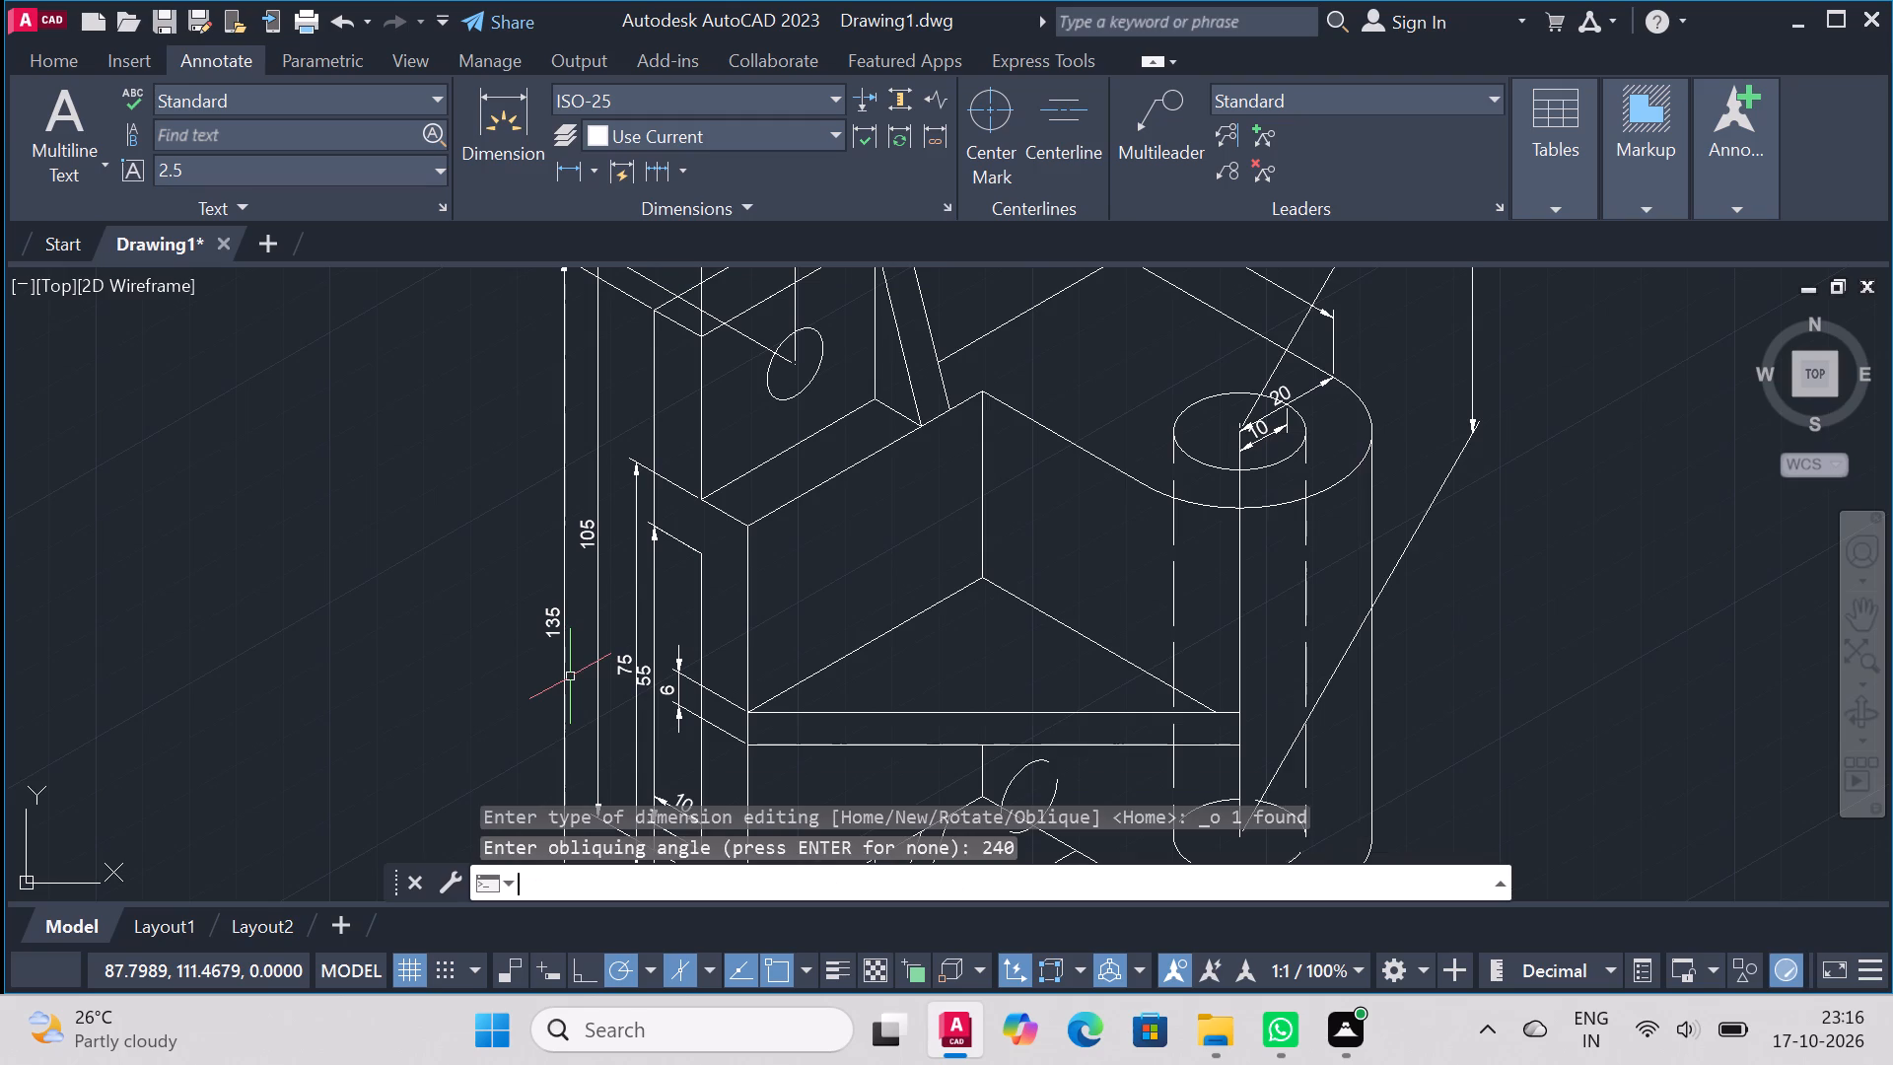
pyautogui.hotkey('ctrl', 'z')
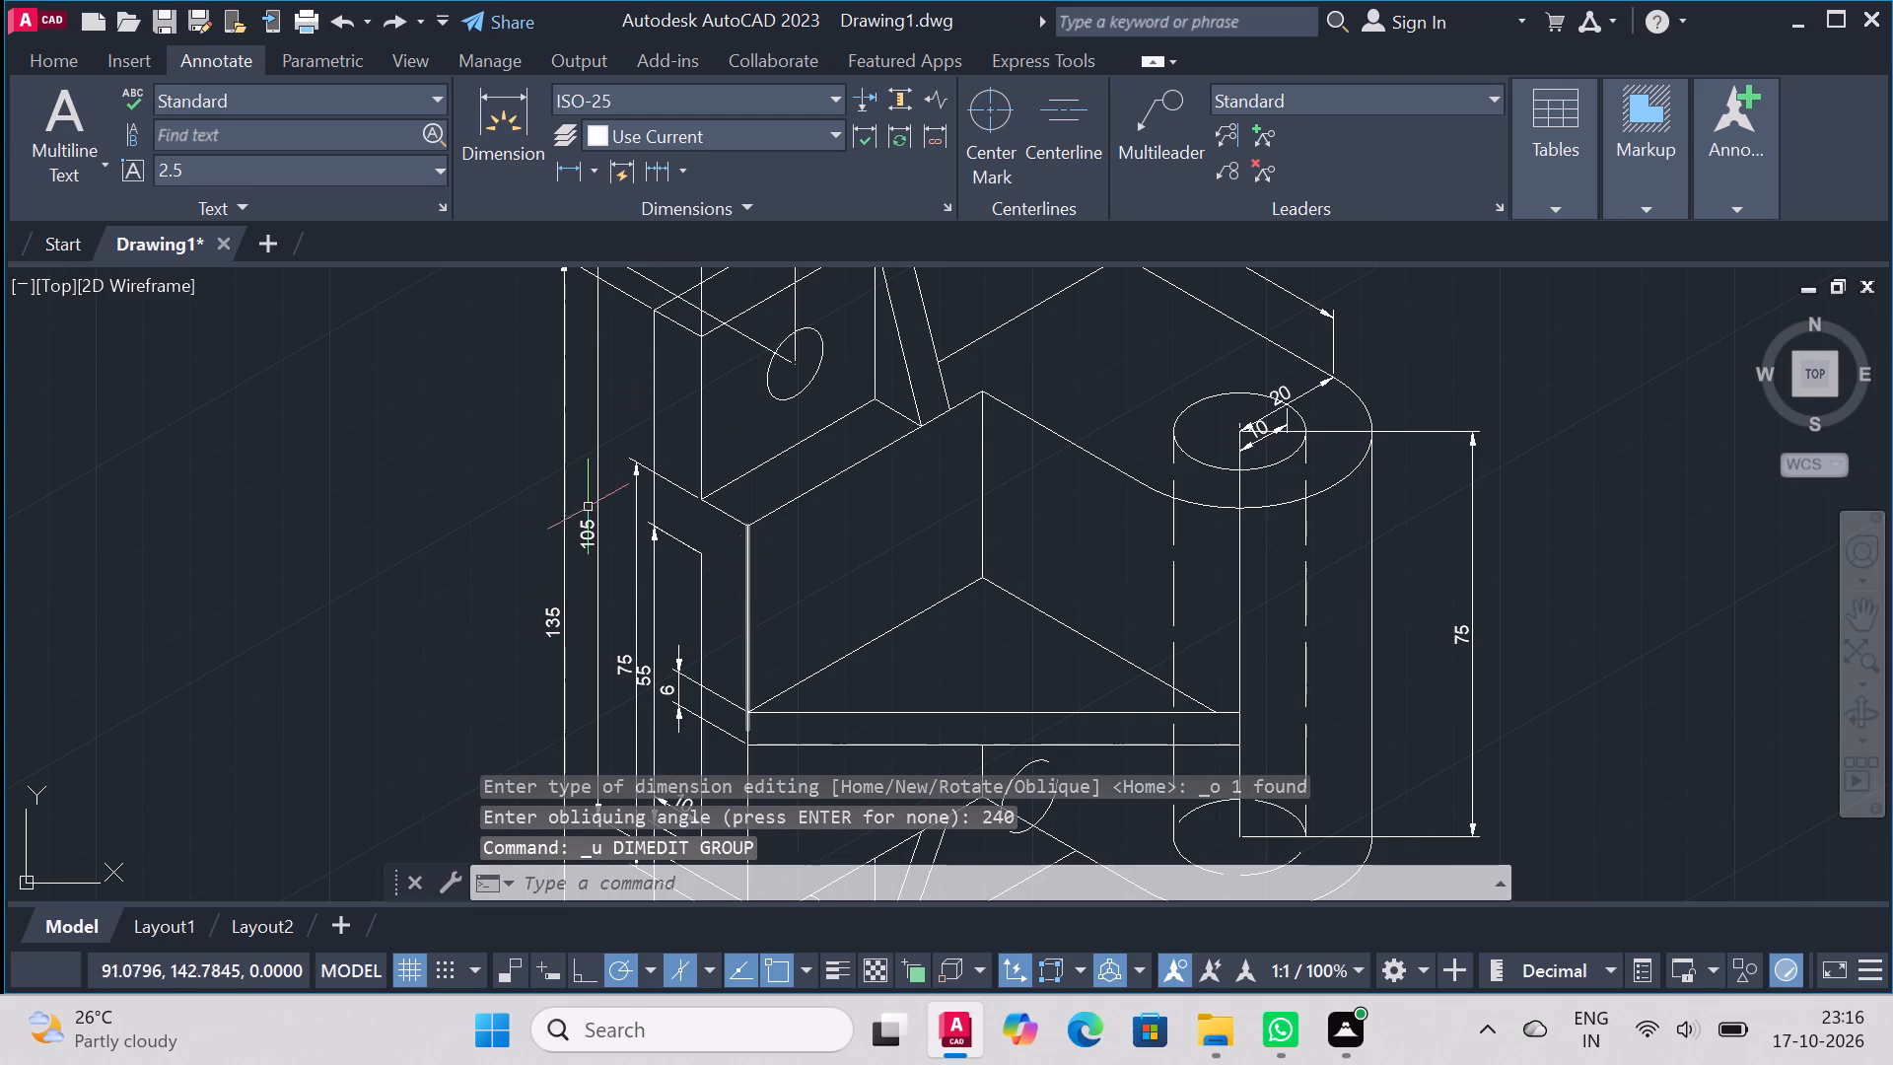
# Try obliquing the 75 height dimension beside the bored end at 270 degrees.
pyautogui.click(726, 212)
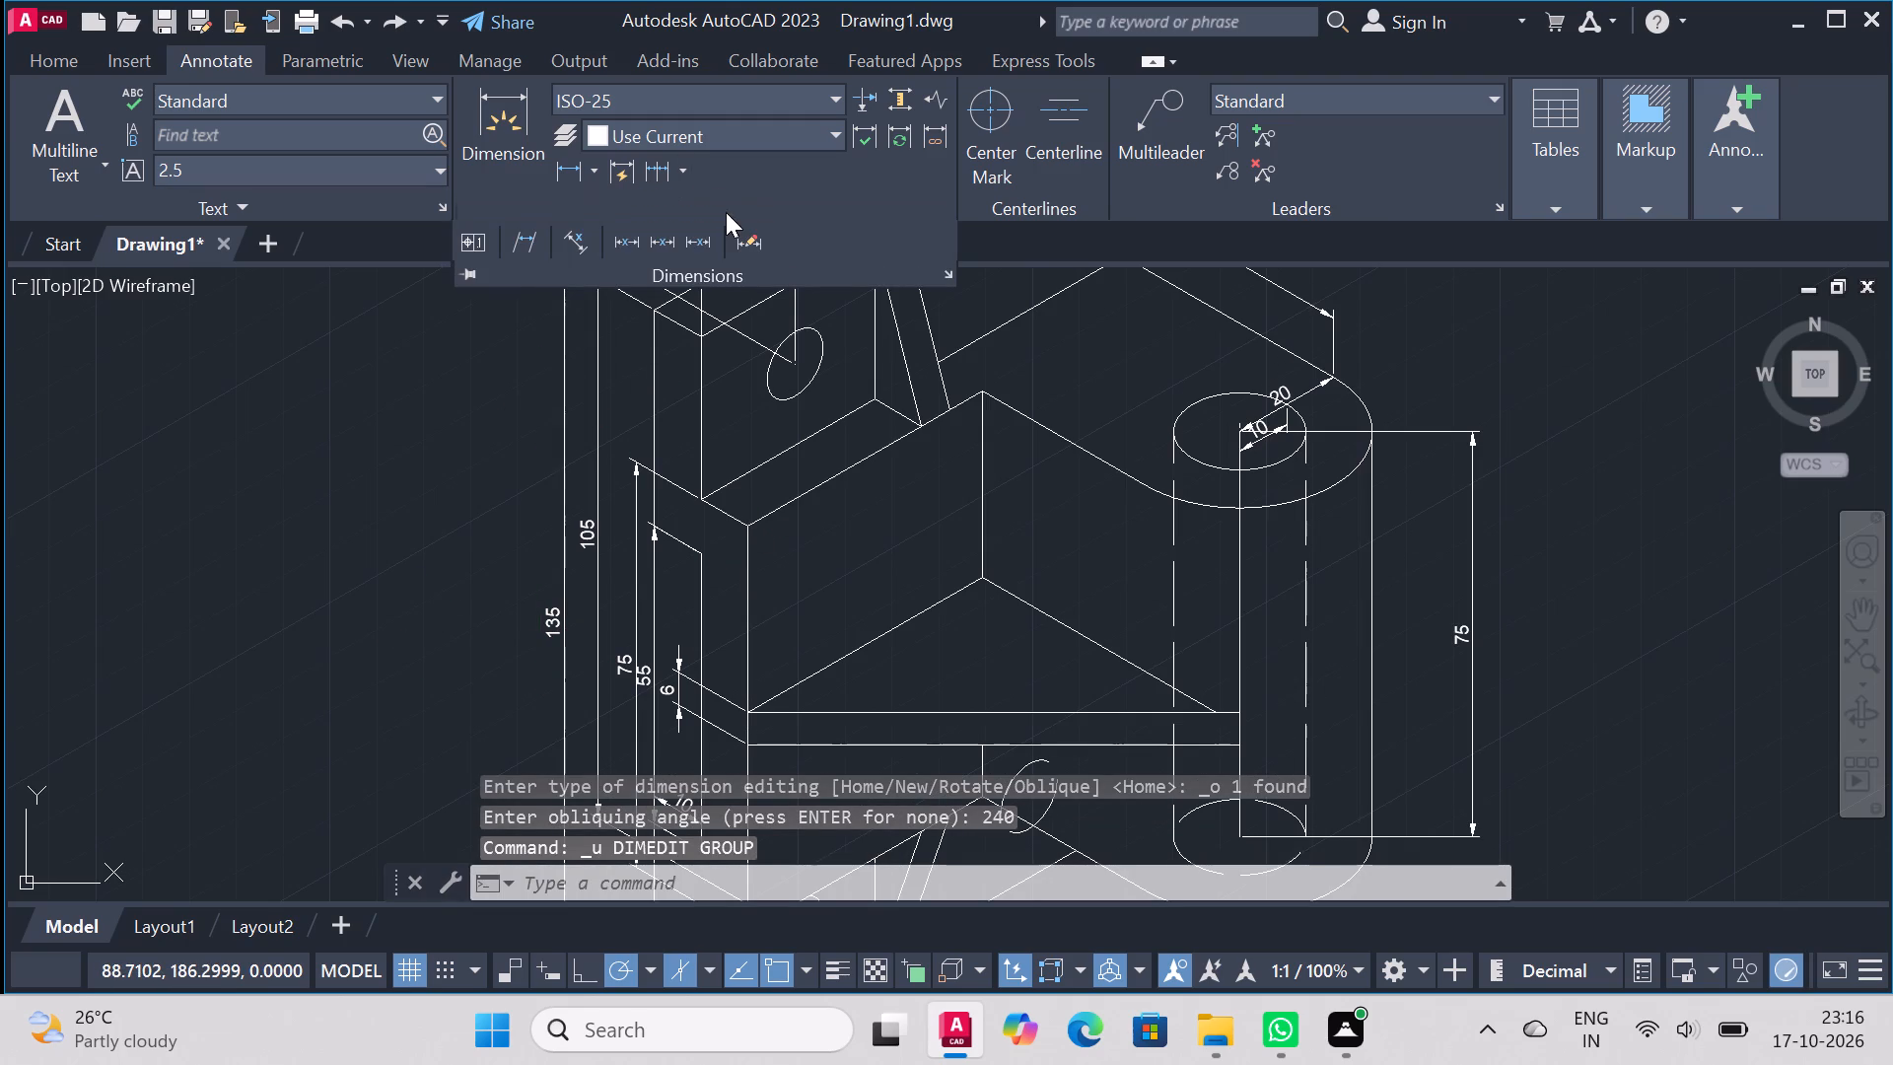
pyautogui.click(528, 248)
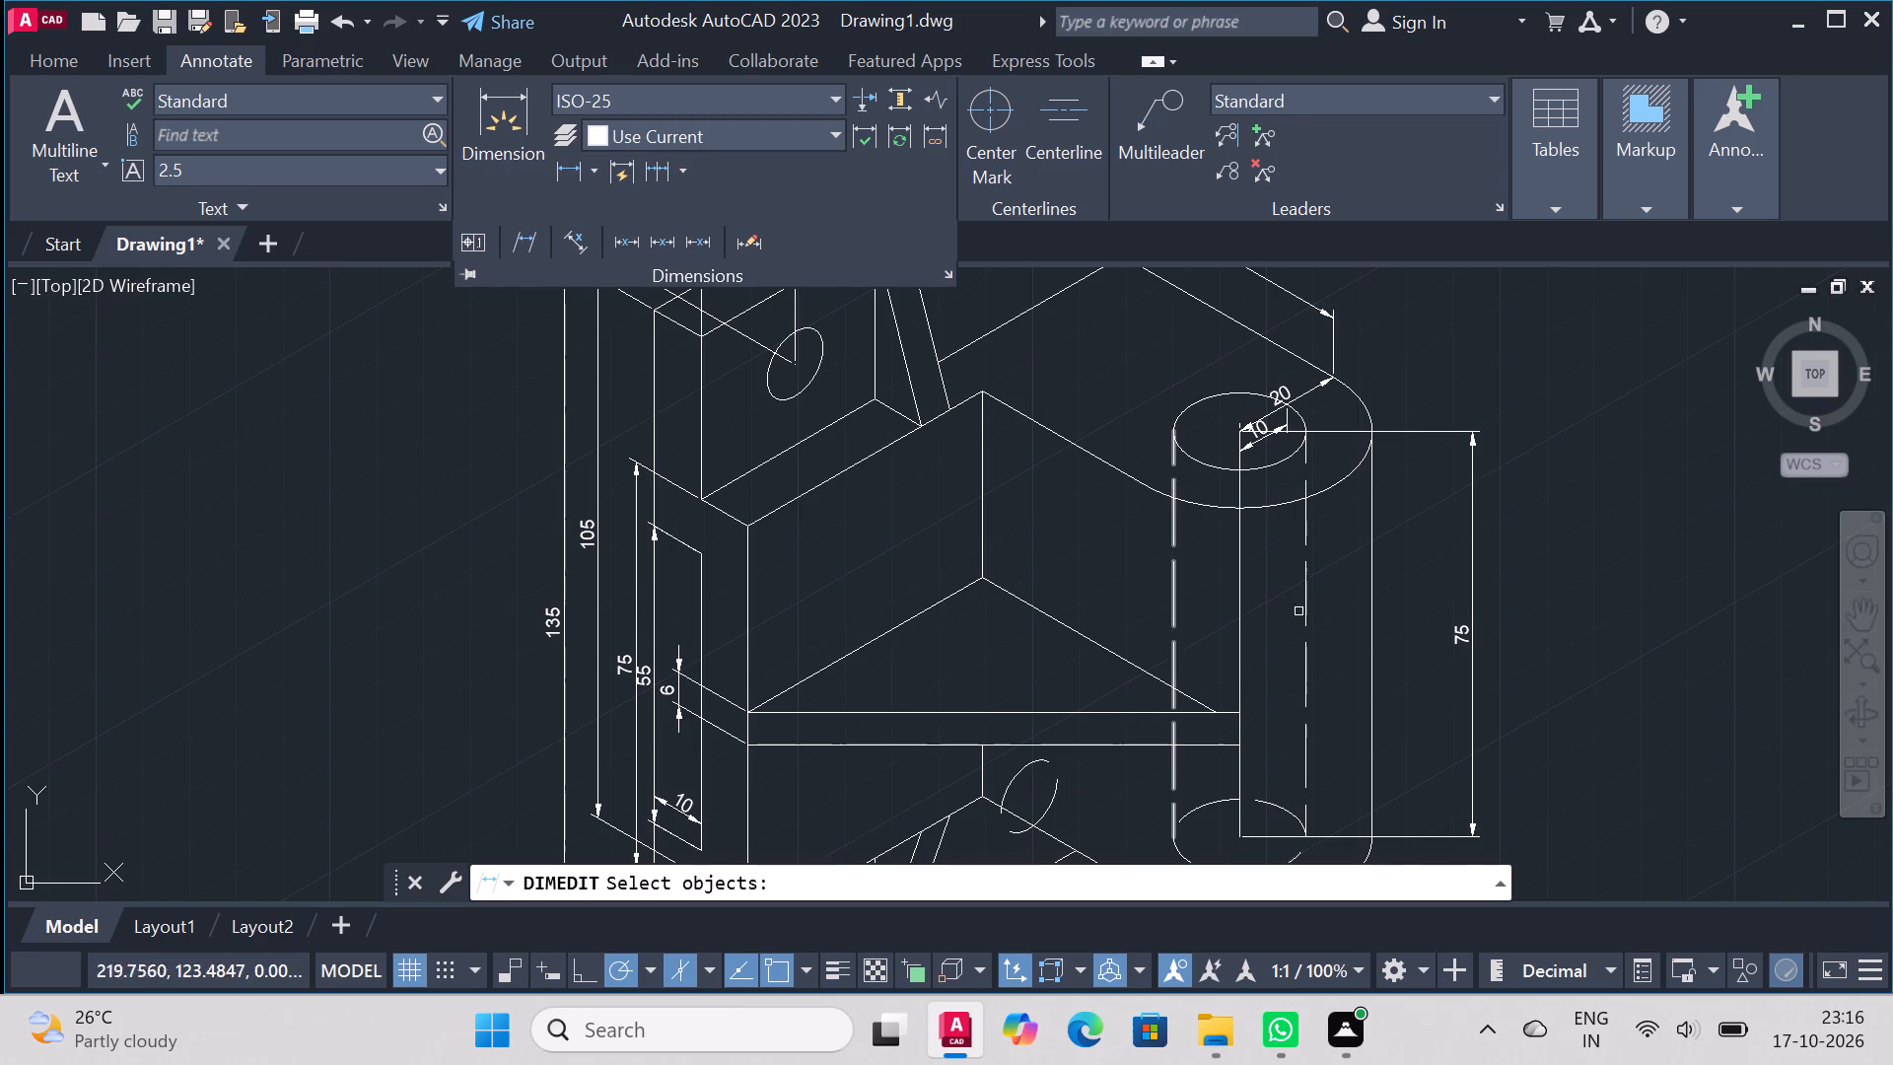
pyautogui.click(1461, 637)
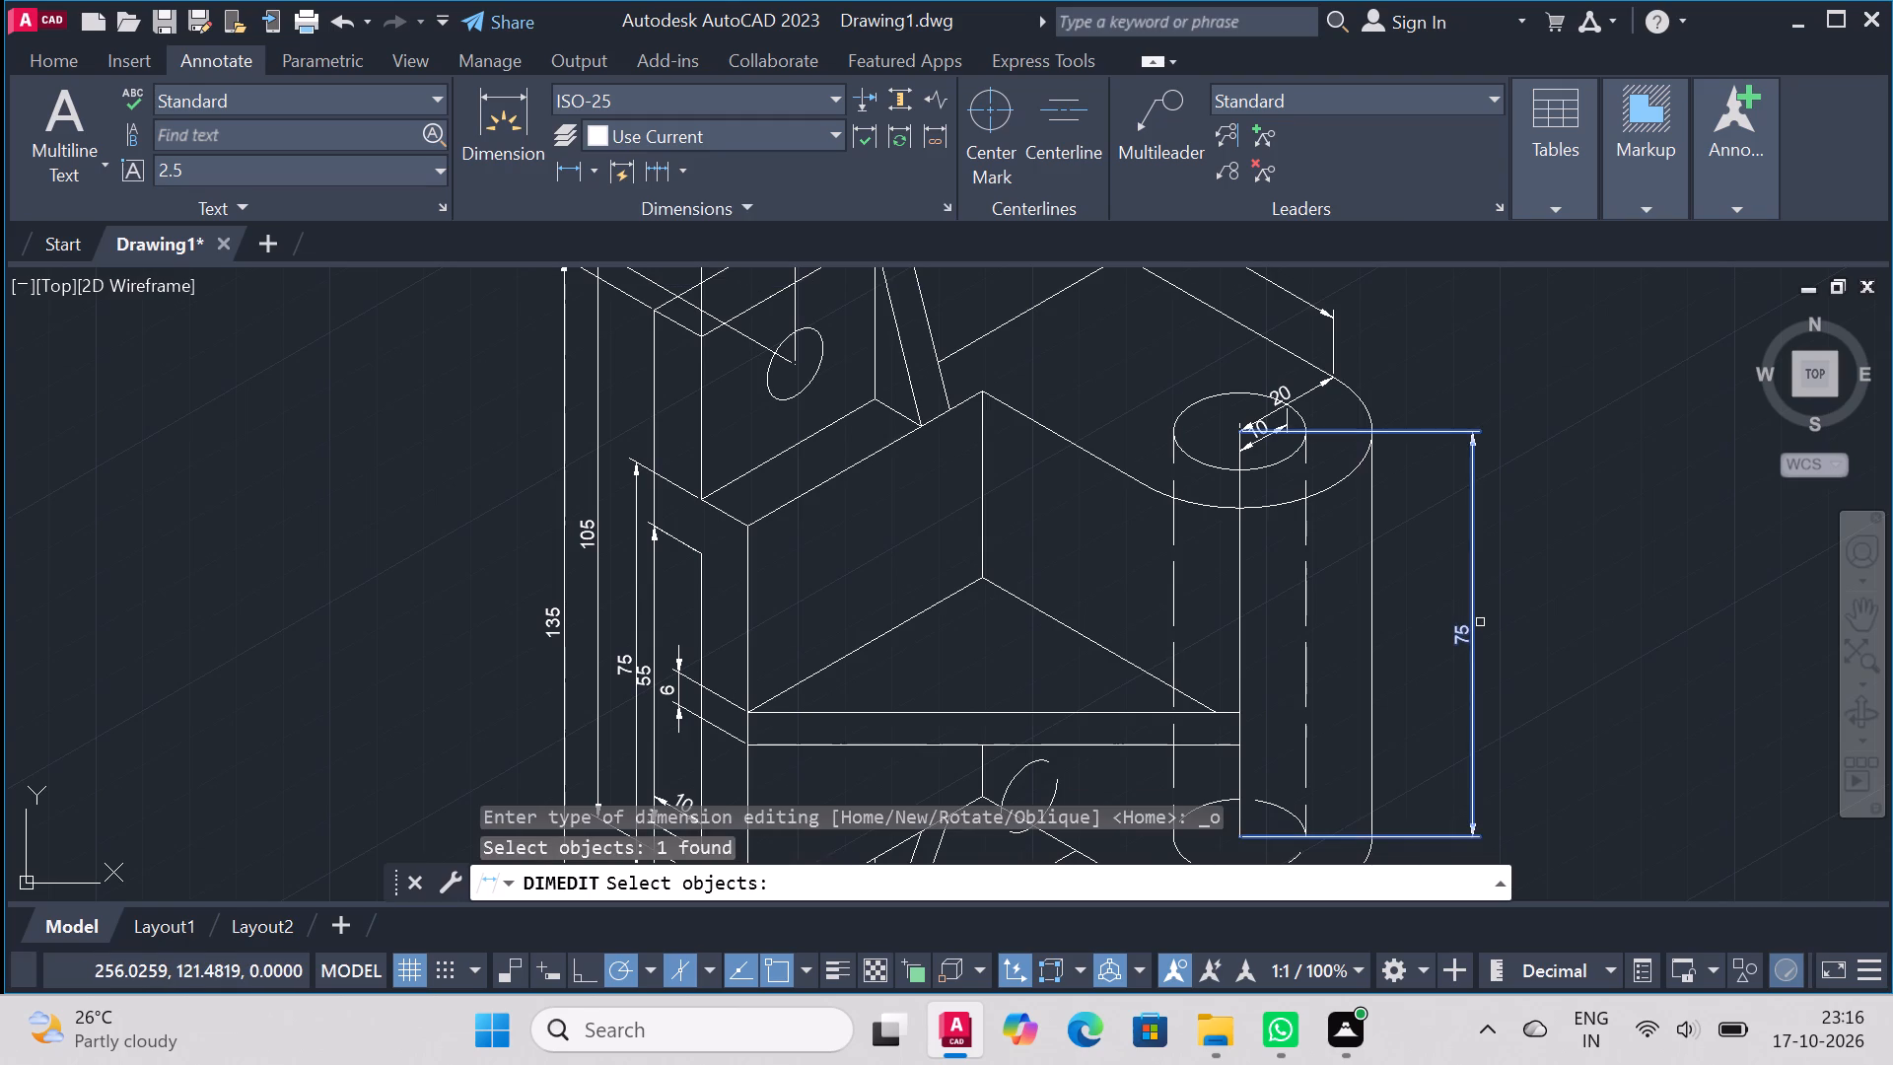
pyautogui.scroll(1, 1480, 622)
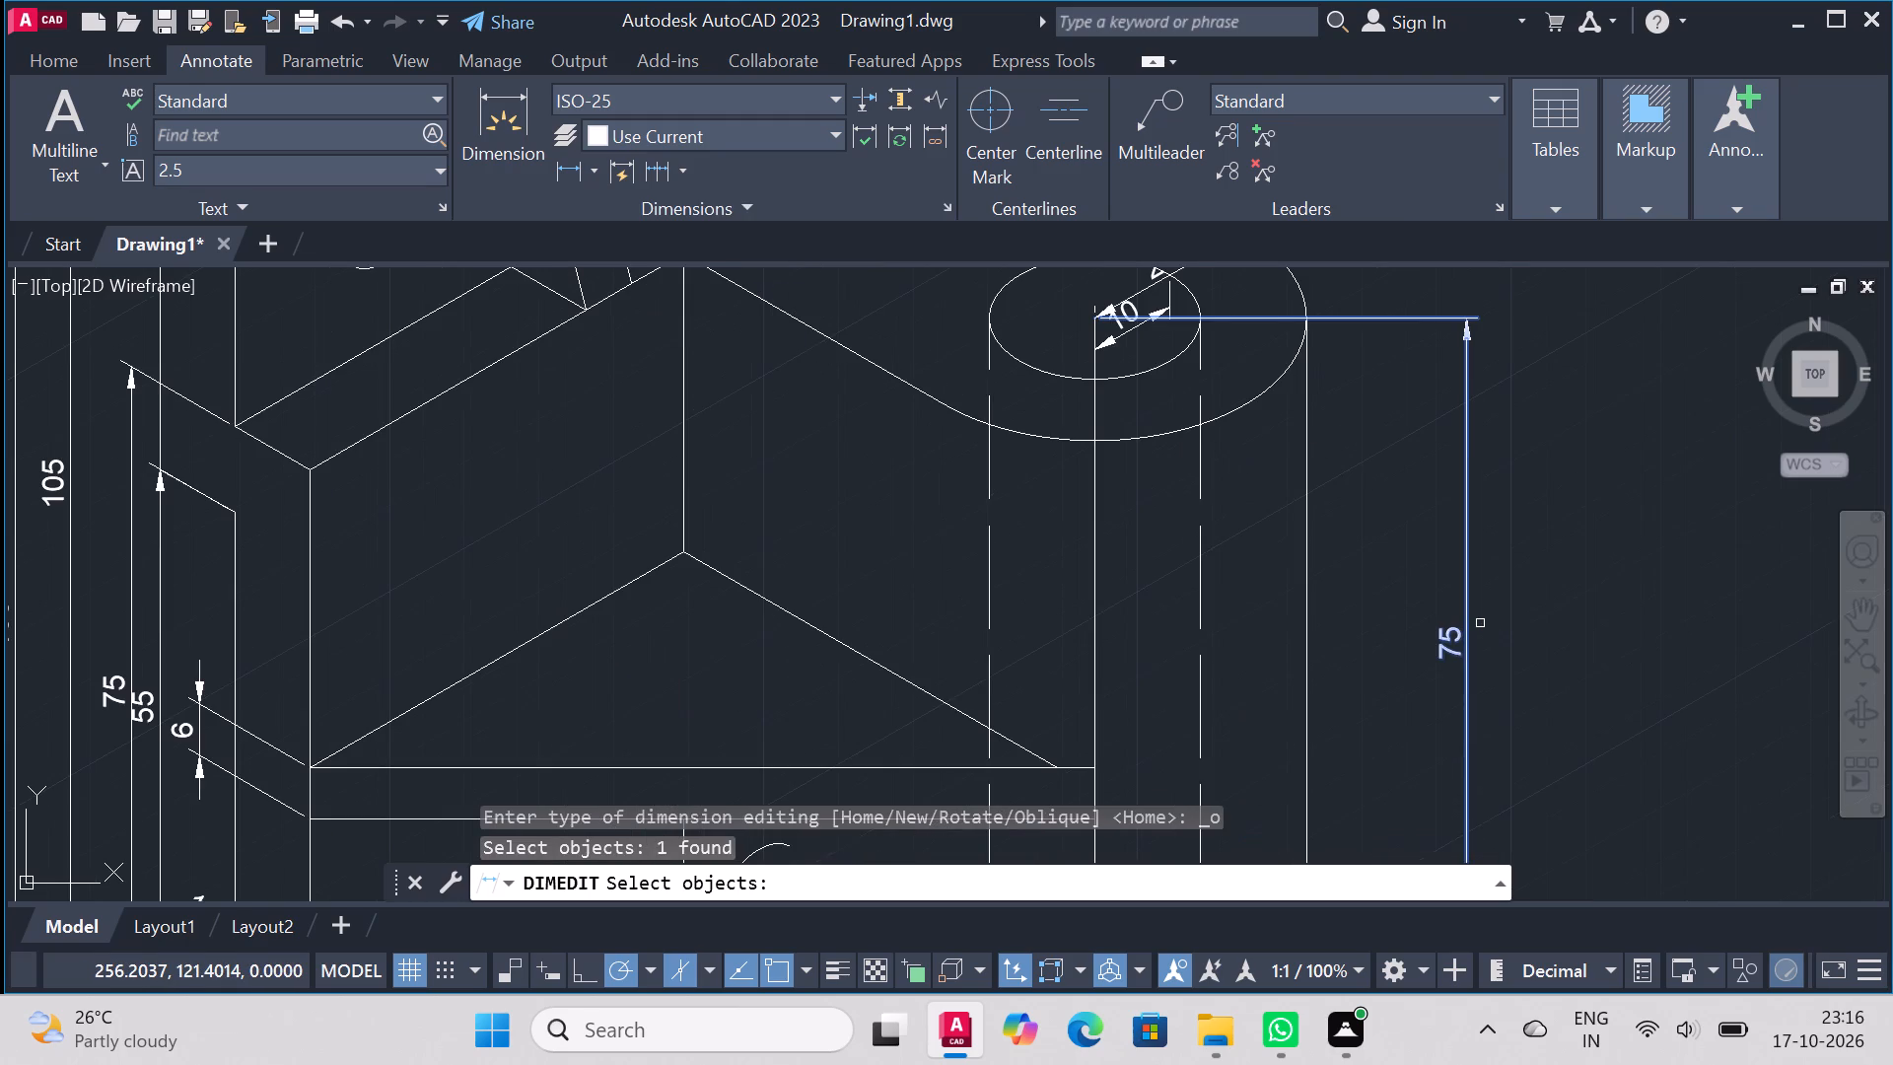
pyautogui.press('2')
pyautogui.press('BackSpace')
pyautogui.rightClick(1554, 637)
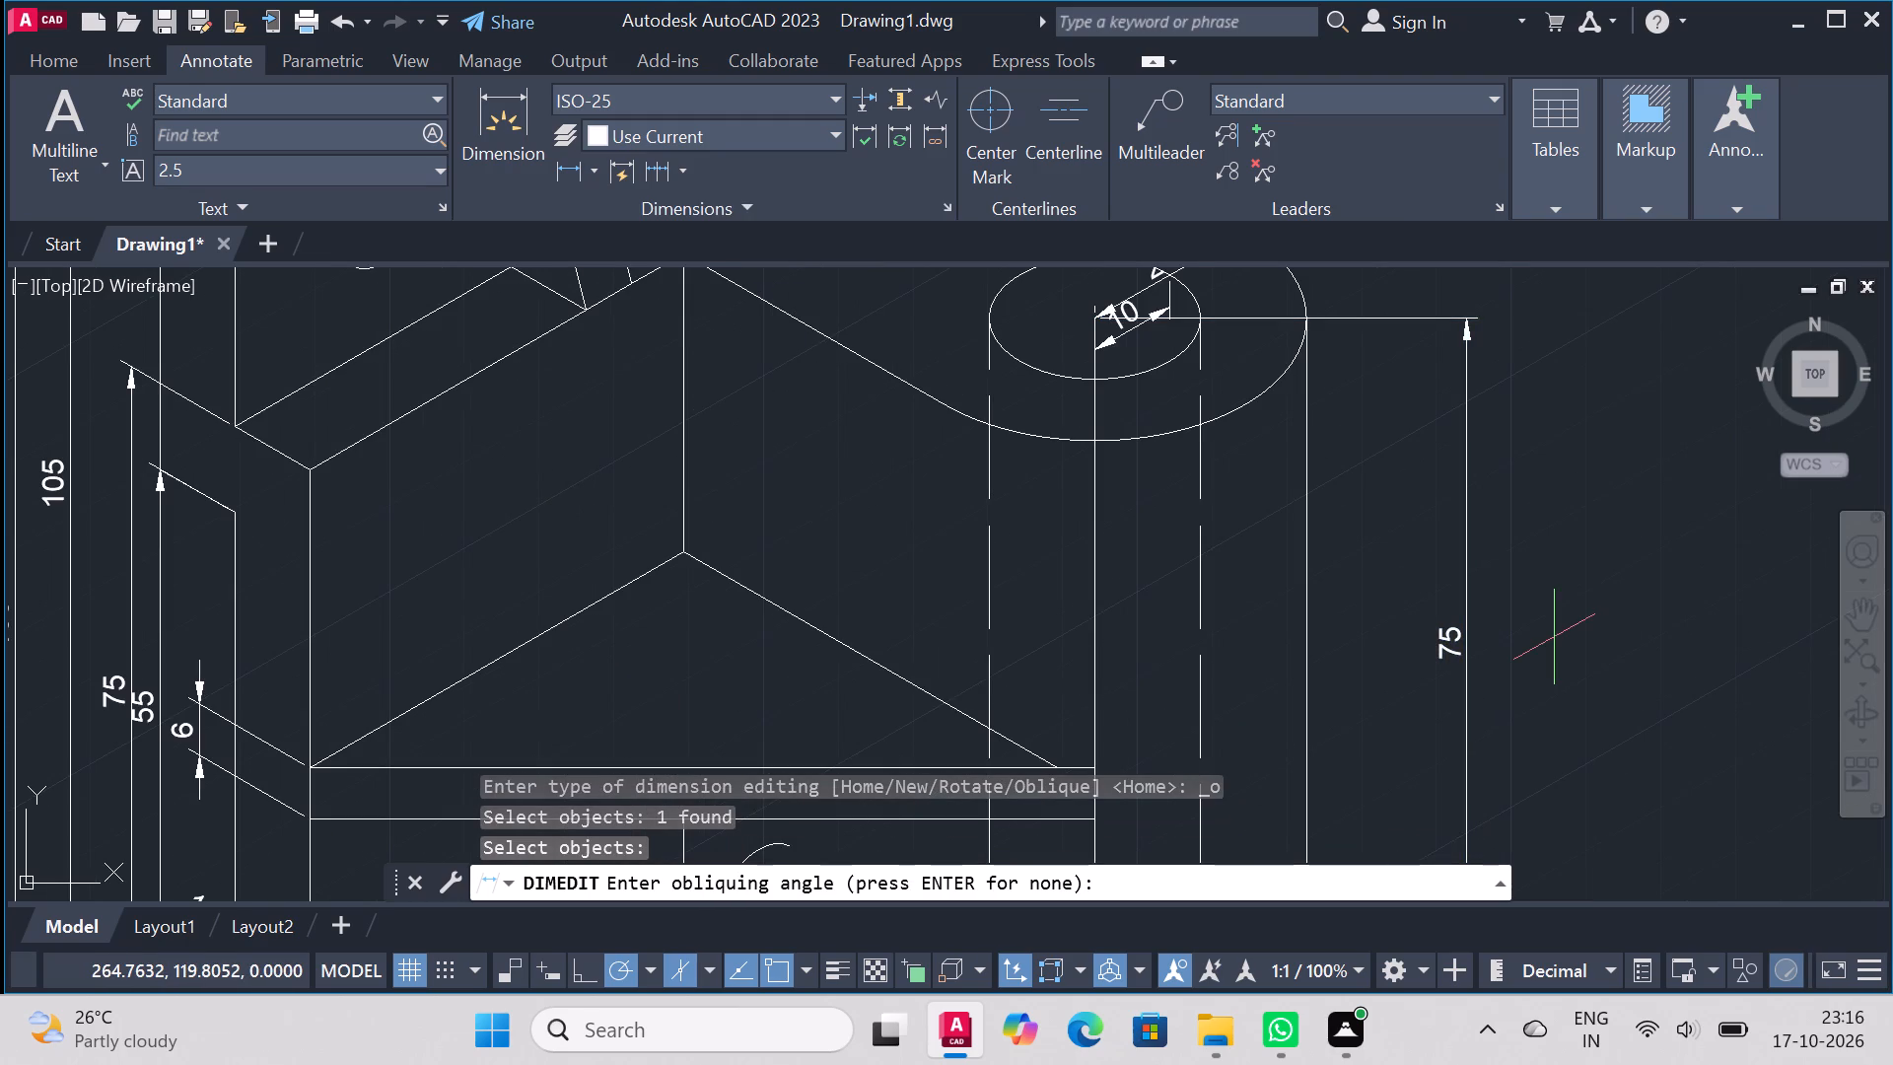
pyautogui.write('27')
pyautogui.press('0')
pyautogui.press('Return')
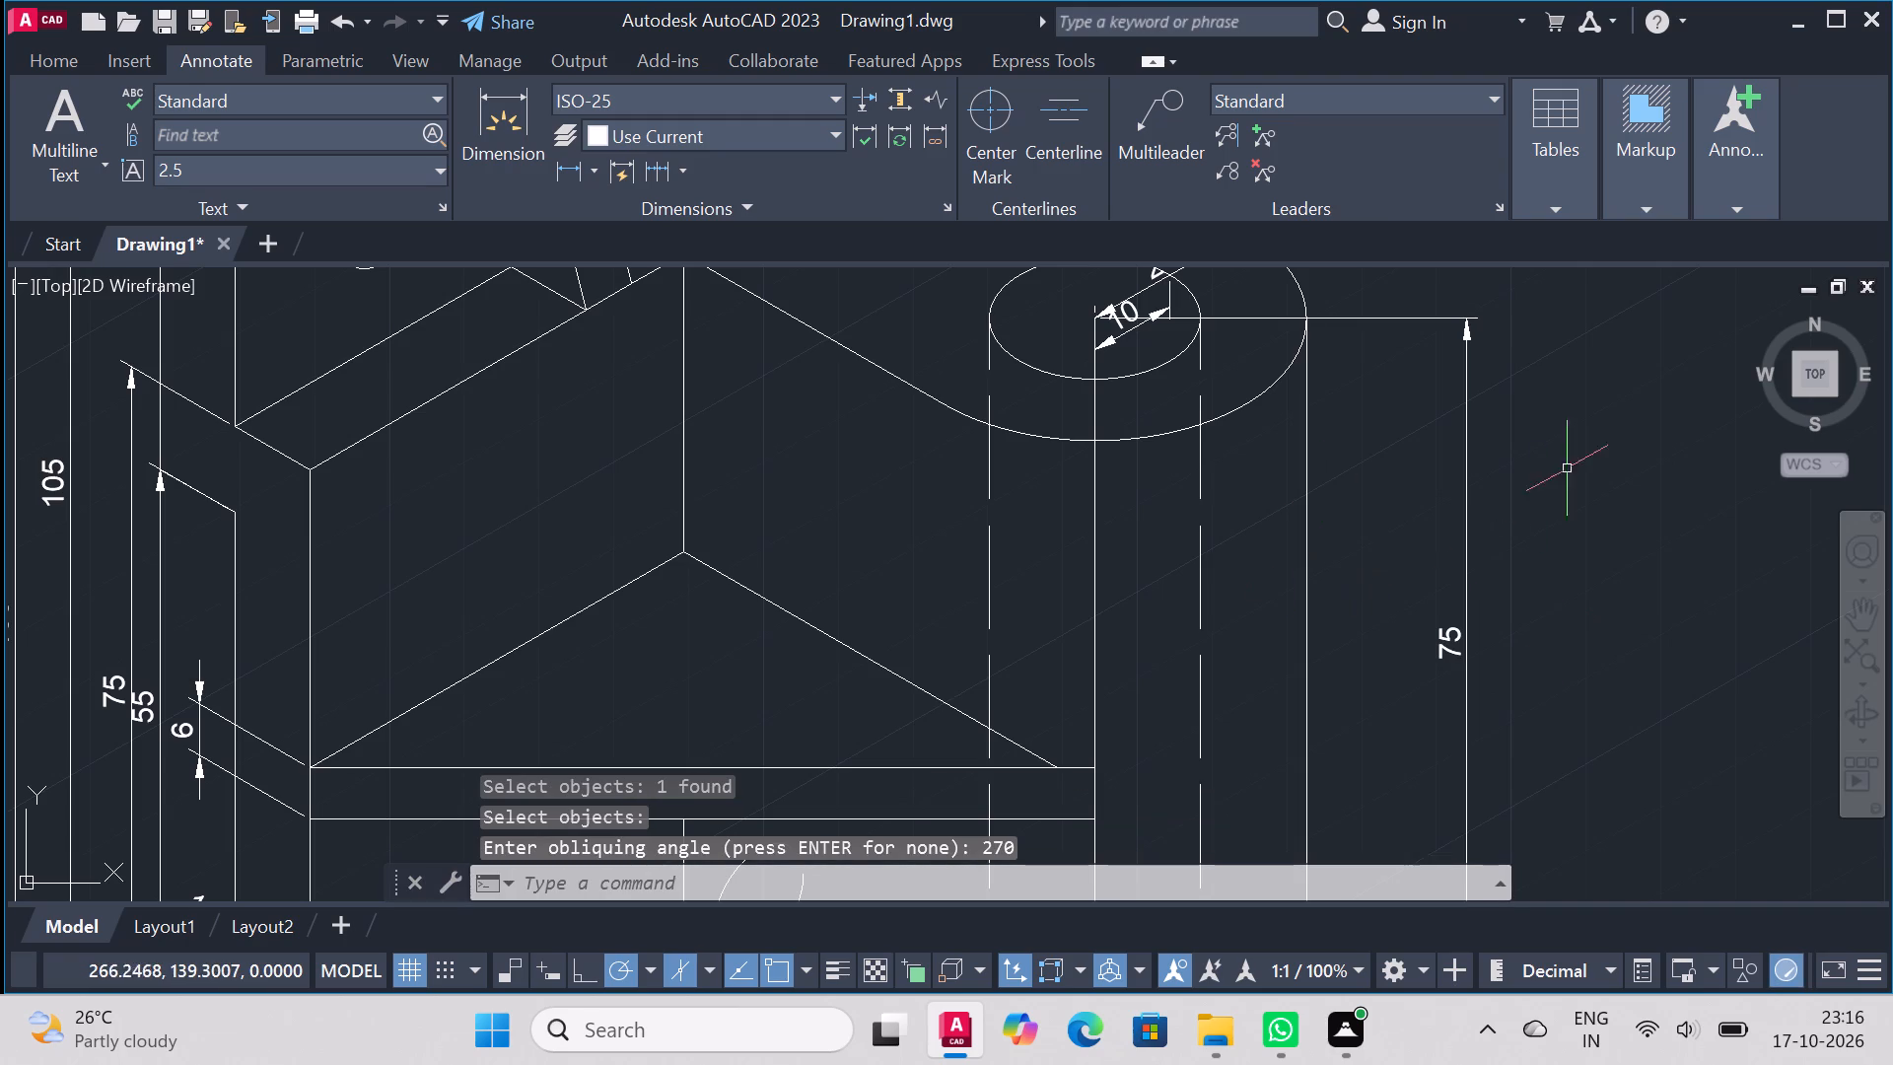
# Oblique the 75 height dimension beside the bored end at 300 degrees.
pyautogui.rightClick(1569, 465)
pyautogui.click(1646, 409)
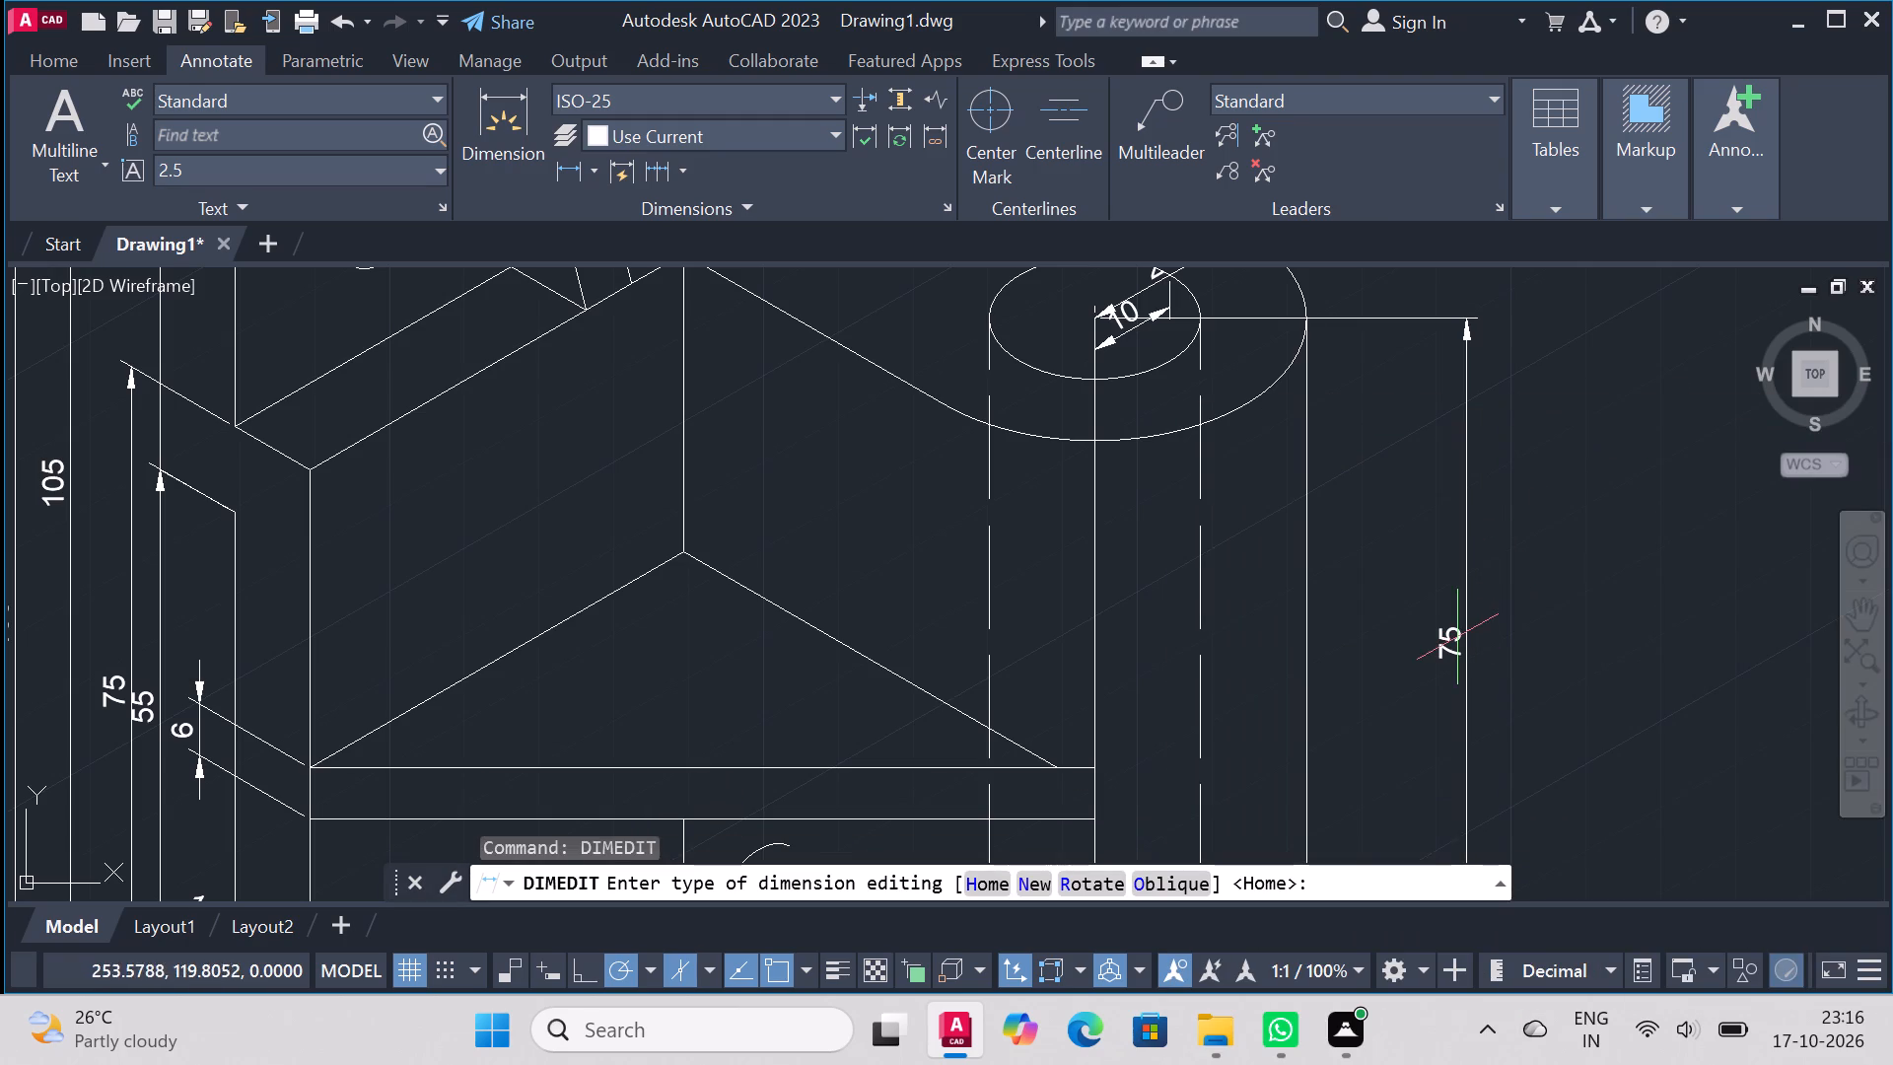
pyautogui.click(735, 211)
pyautogui.click(527, 241)
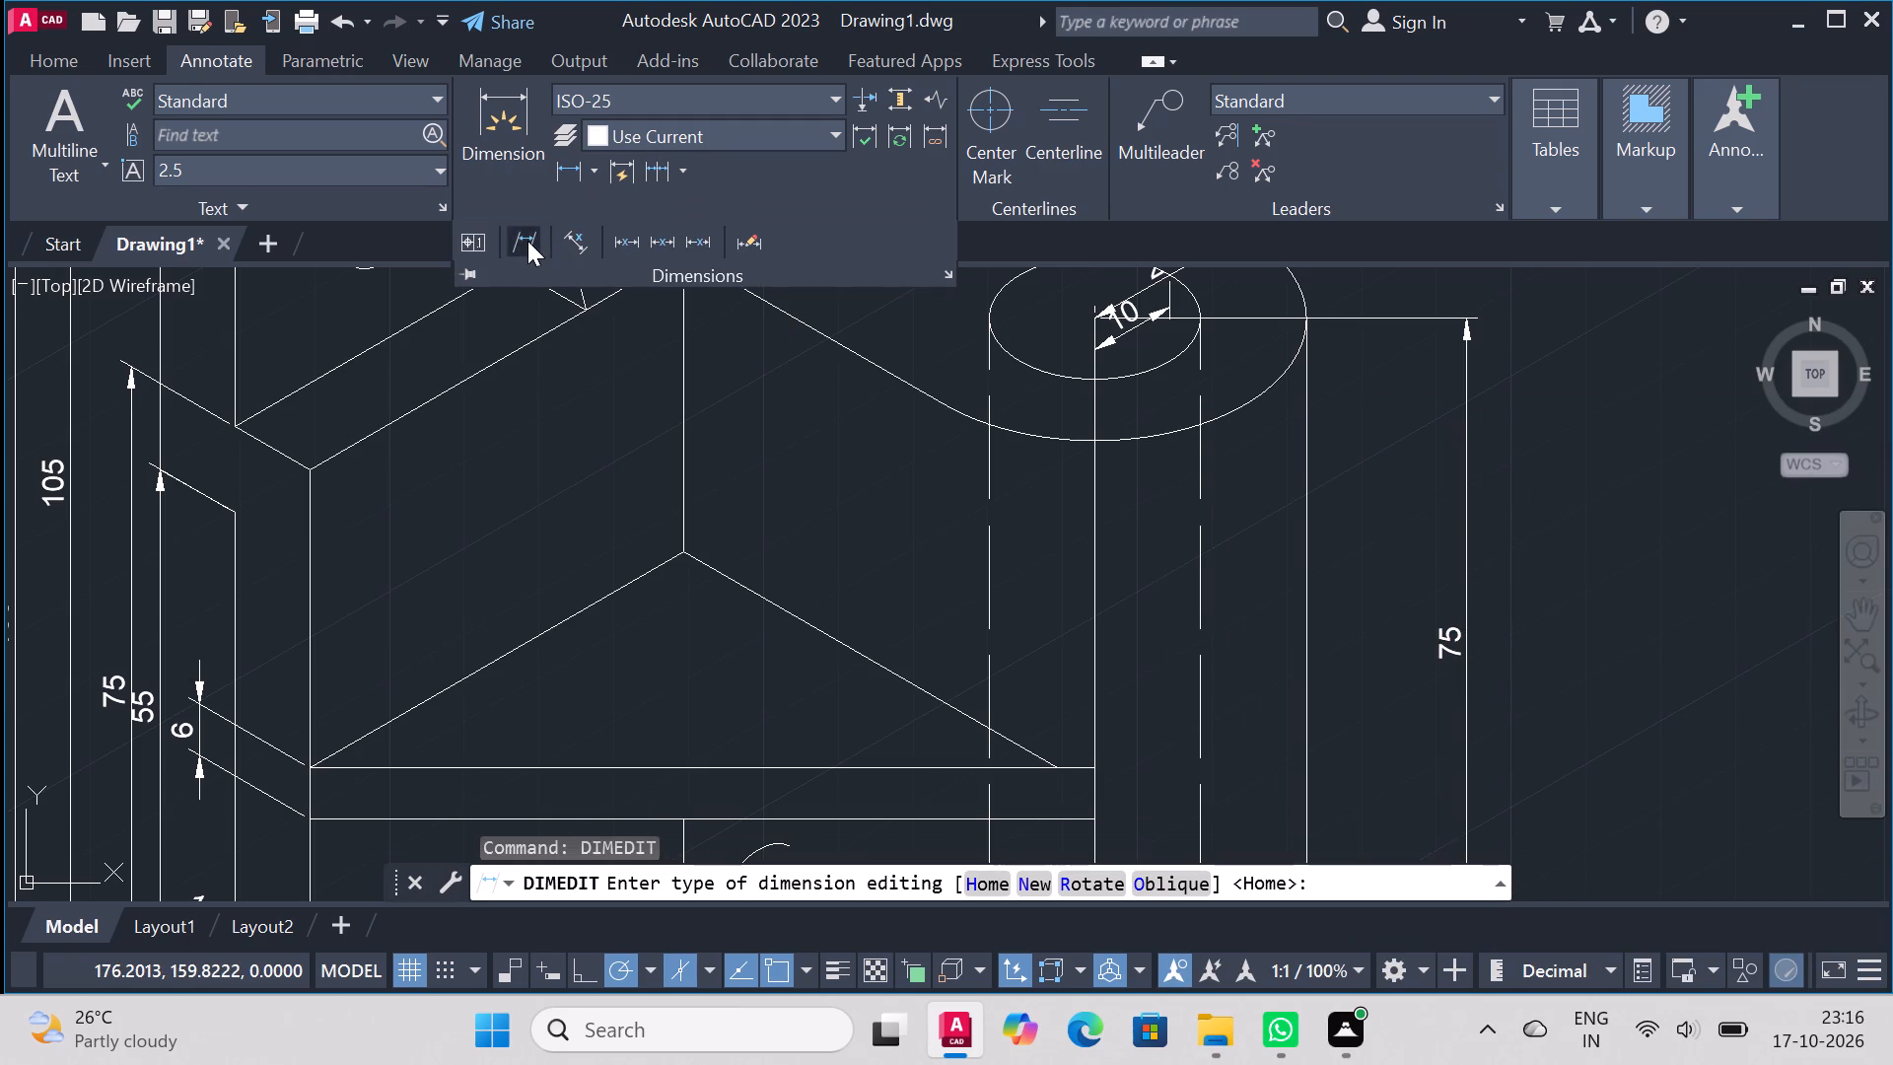
pyautogui.click(1454, 639)
pyautogui.scroll(-3, 1463, 638)
pyautogui.scroll(2, 1500, 638)
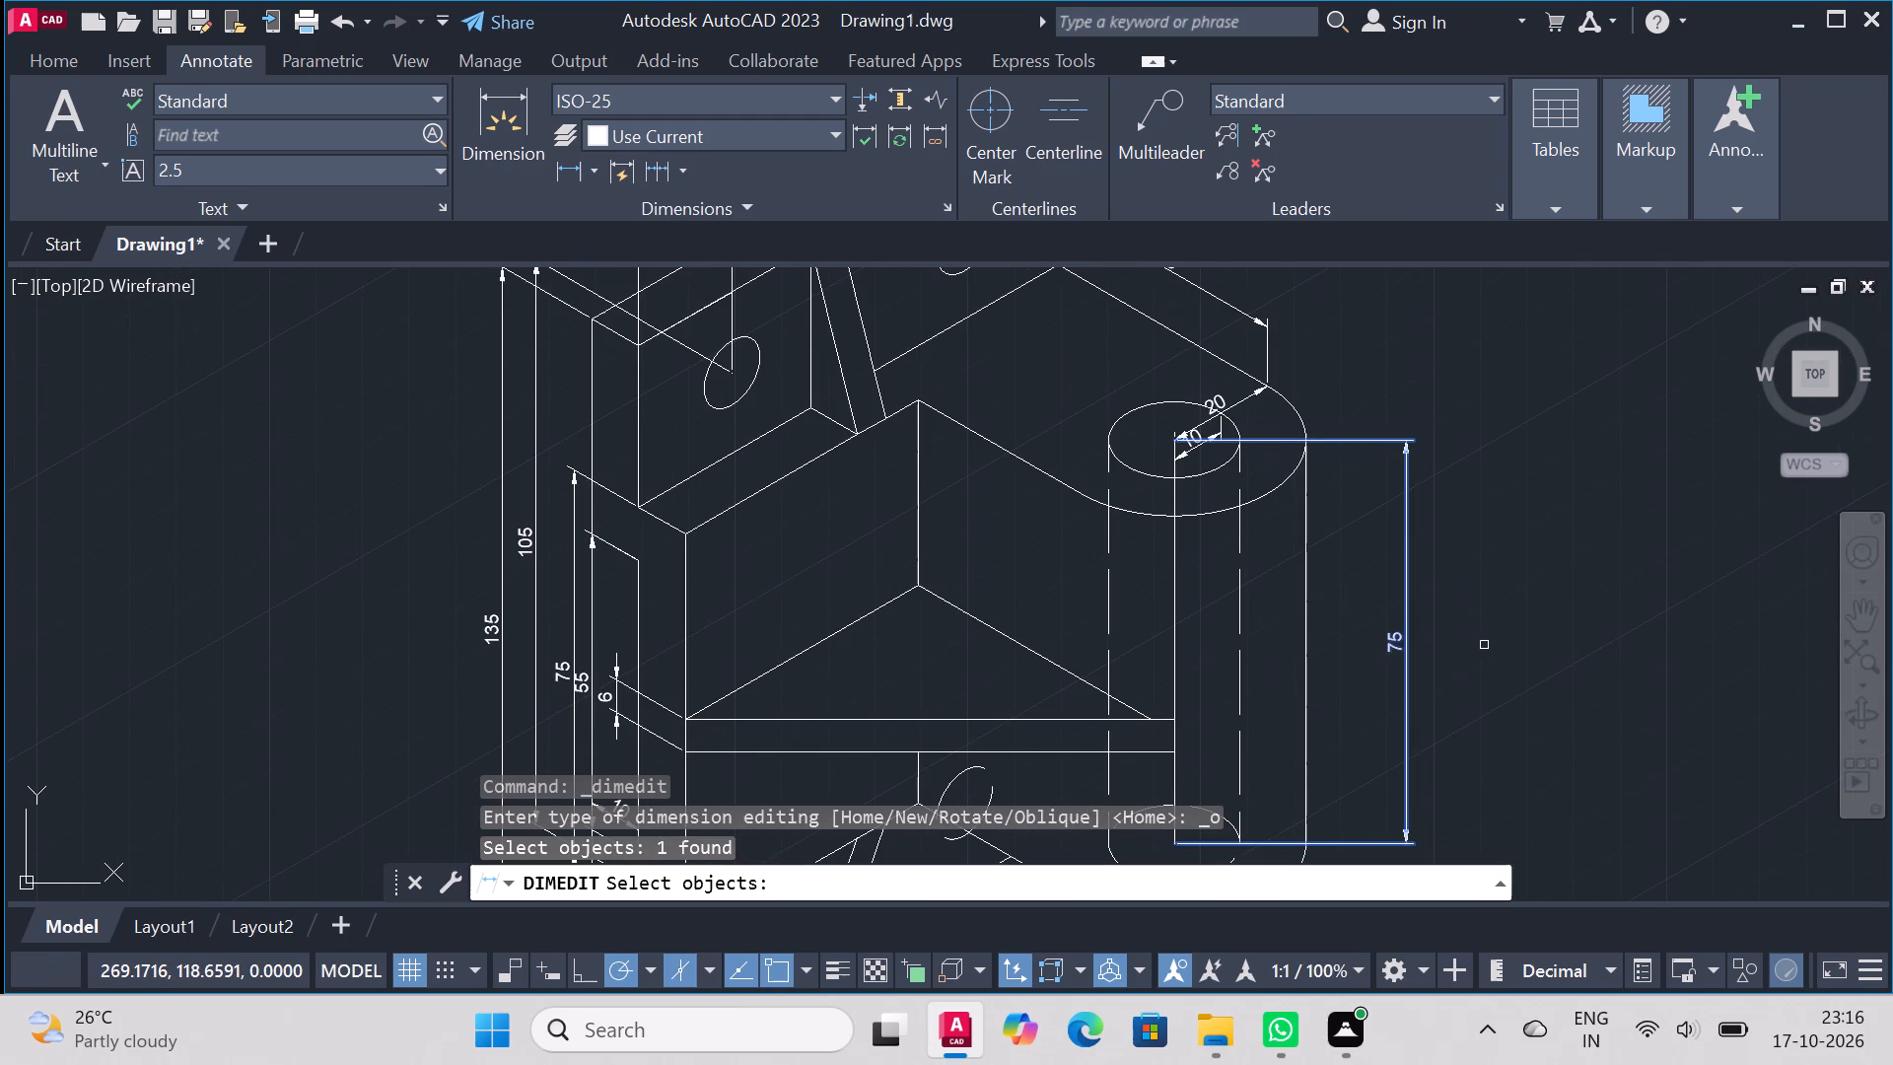
pyautogui.rightClick(1484, 645)
pyautogui.write('300')
pyautogui.press('Return')
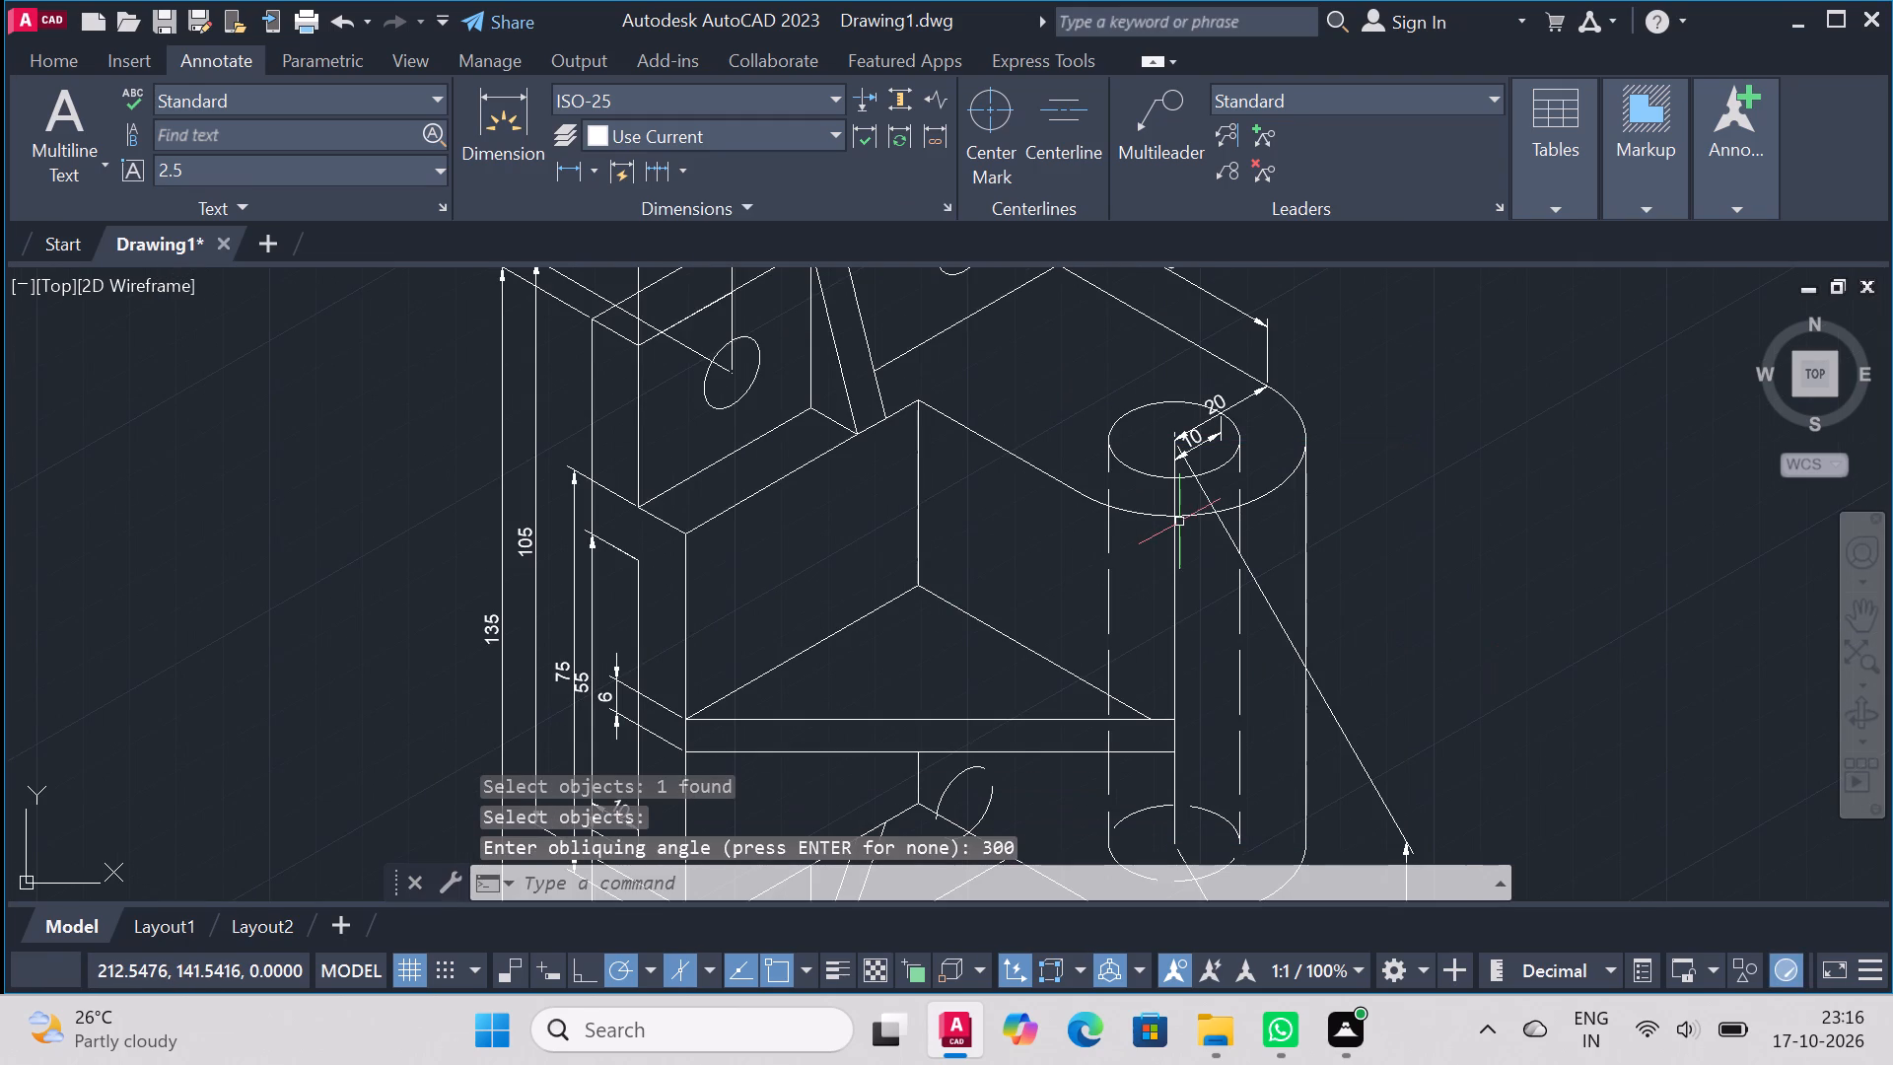
# Undo the last oblique on the 75 height dimension beside the bored end and oblique it at 330 degrees.
pyautogui.hotkey('ctrl', 'z')
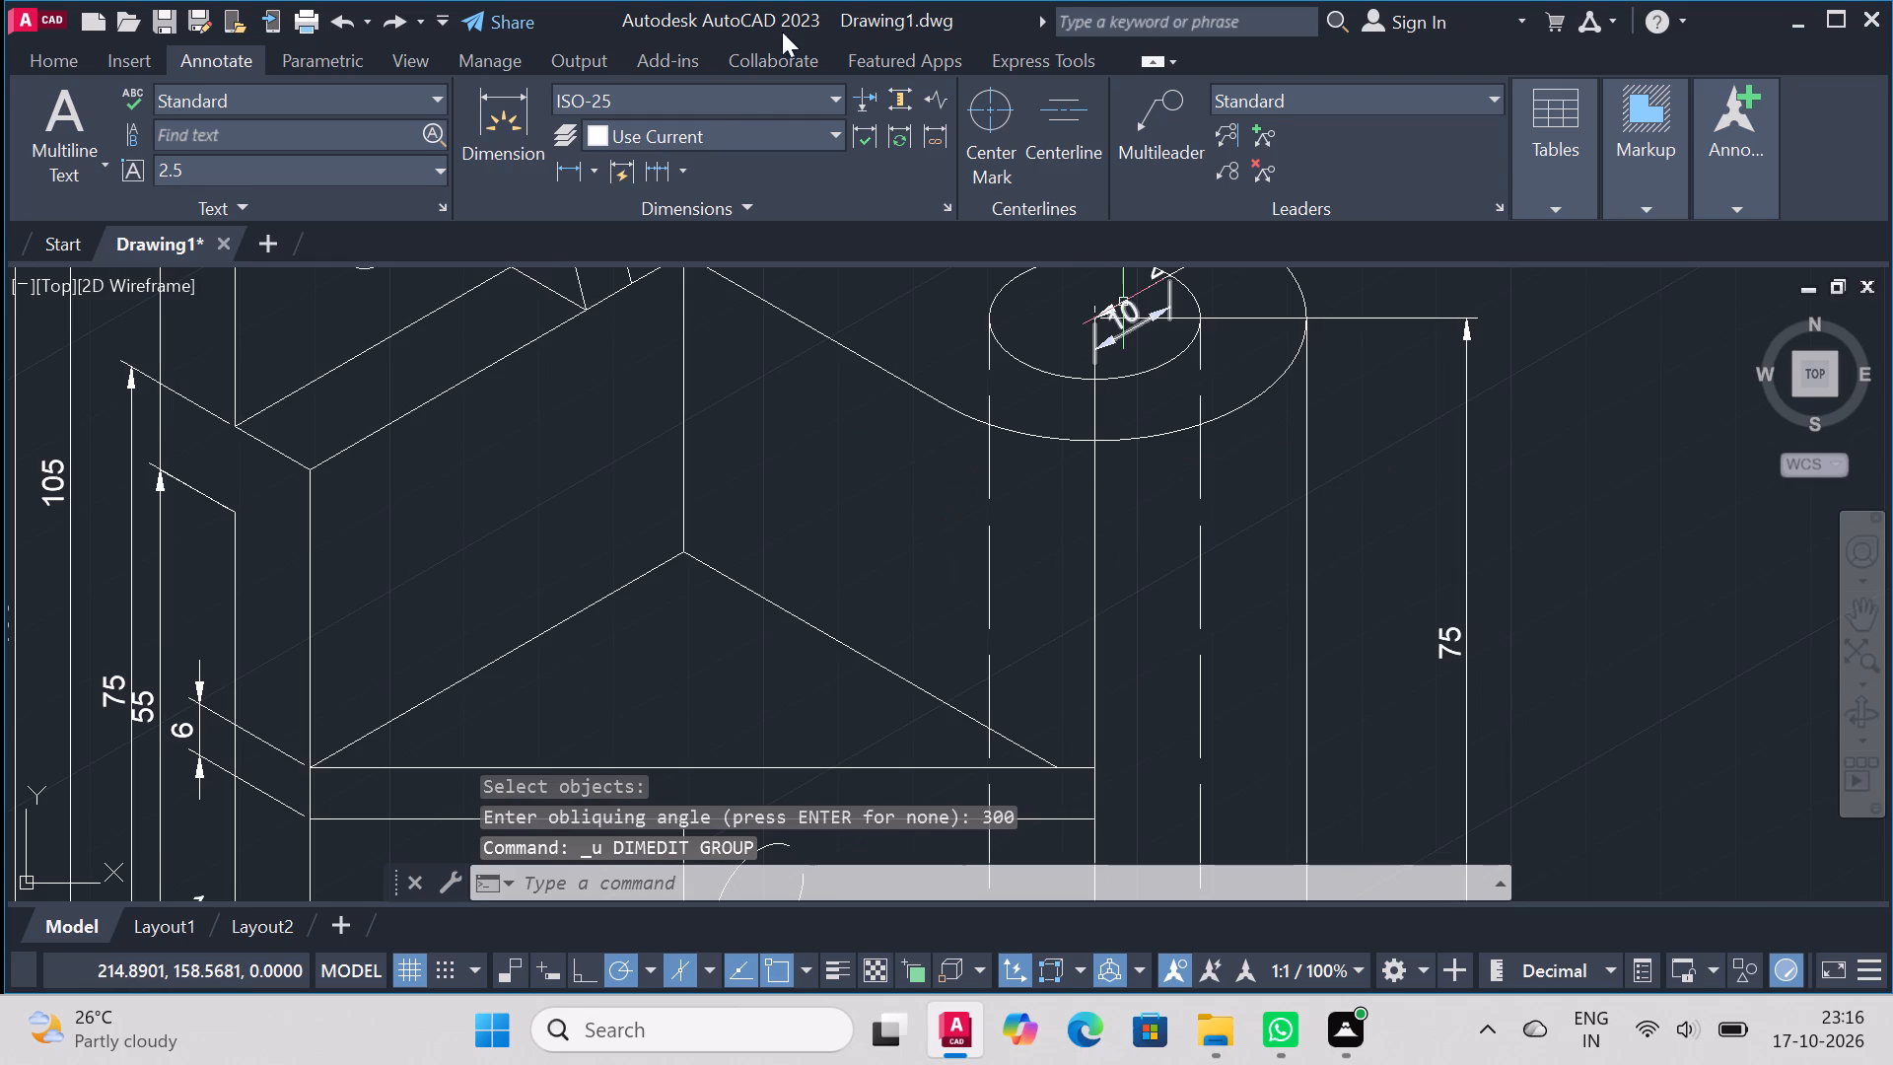
pyautogui.click(736, 197)
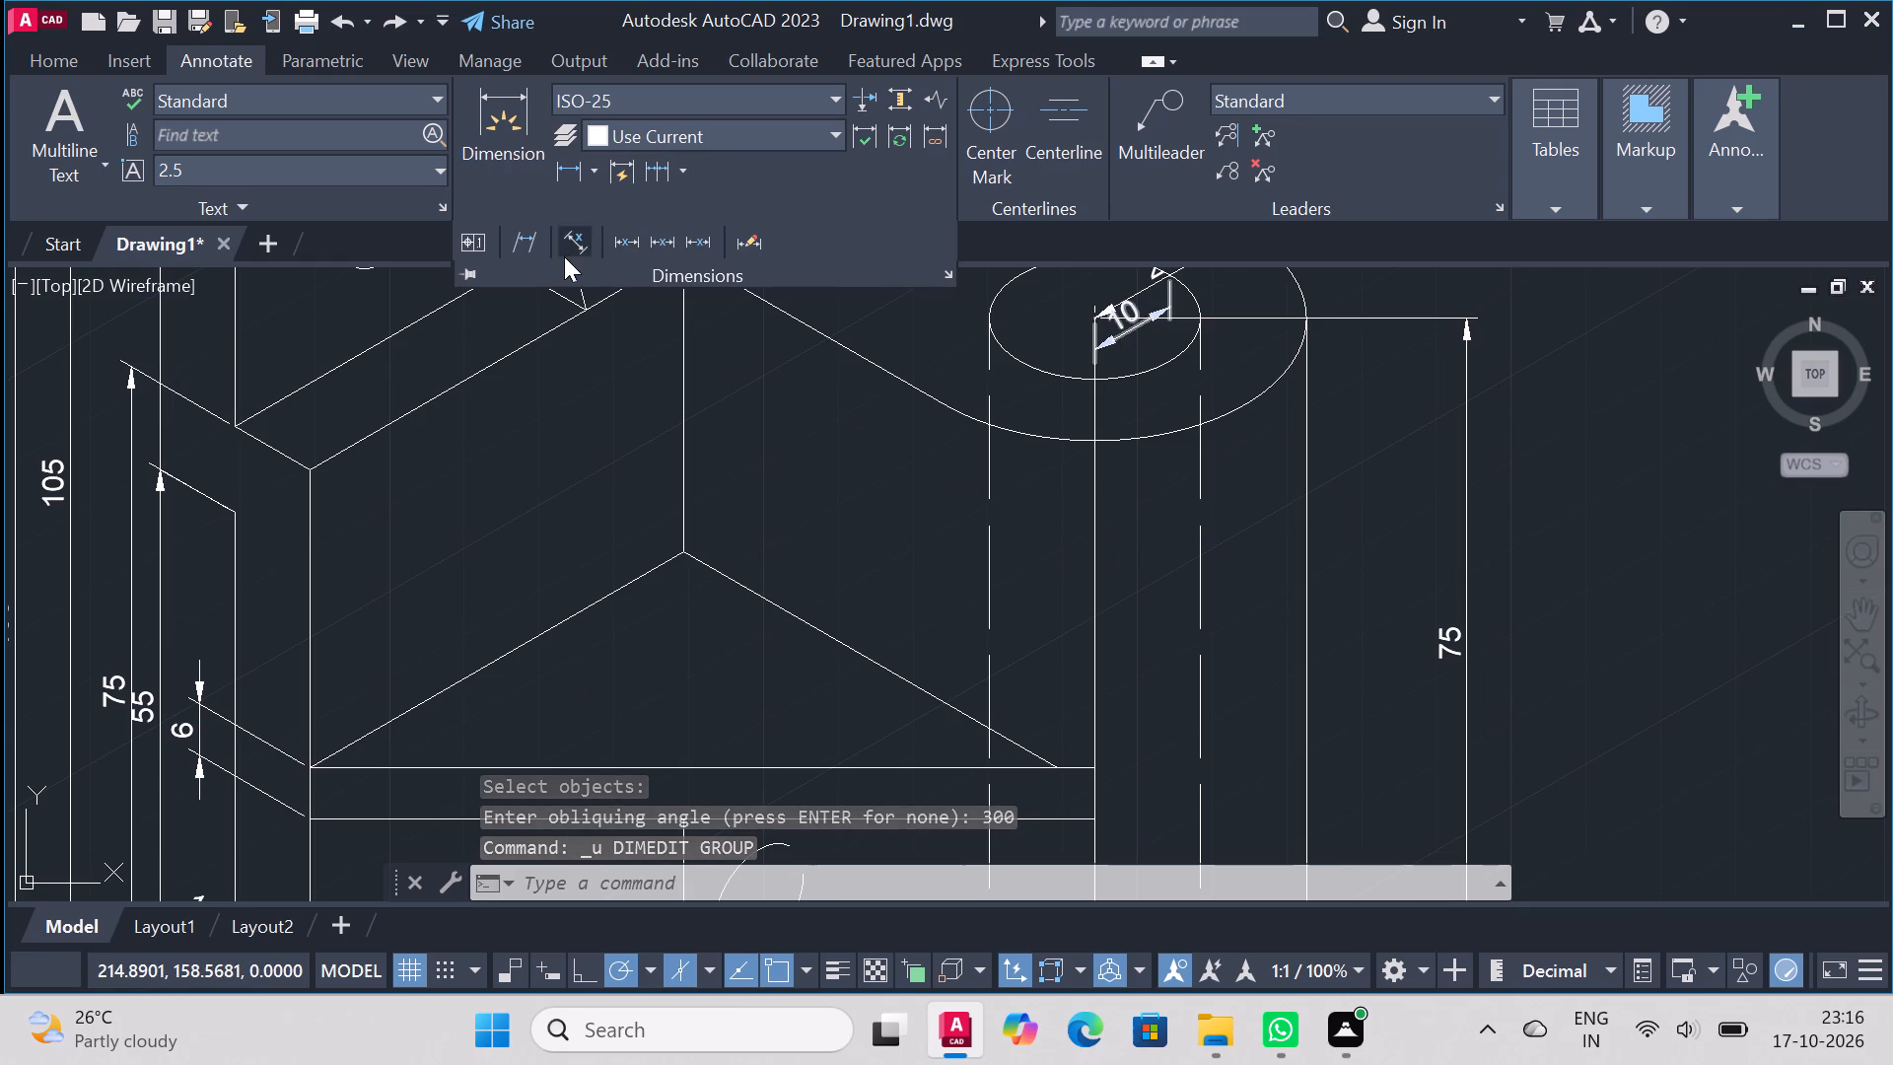
pyautogui.click(540, 244)
pyautogui.click(1435, 652)
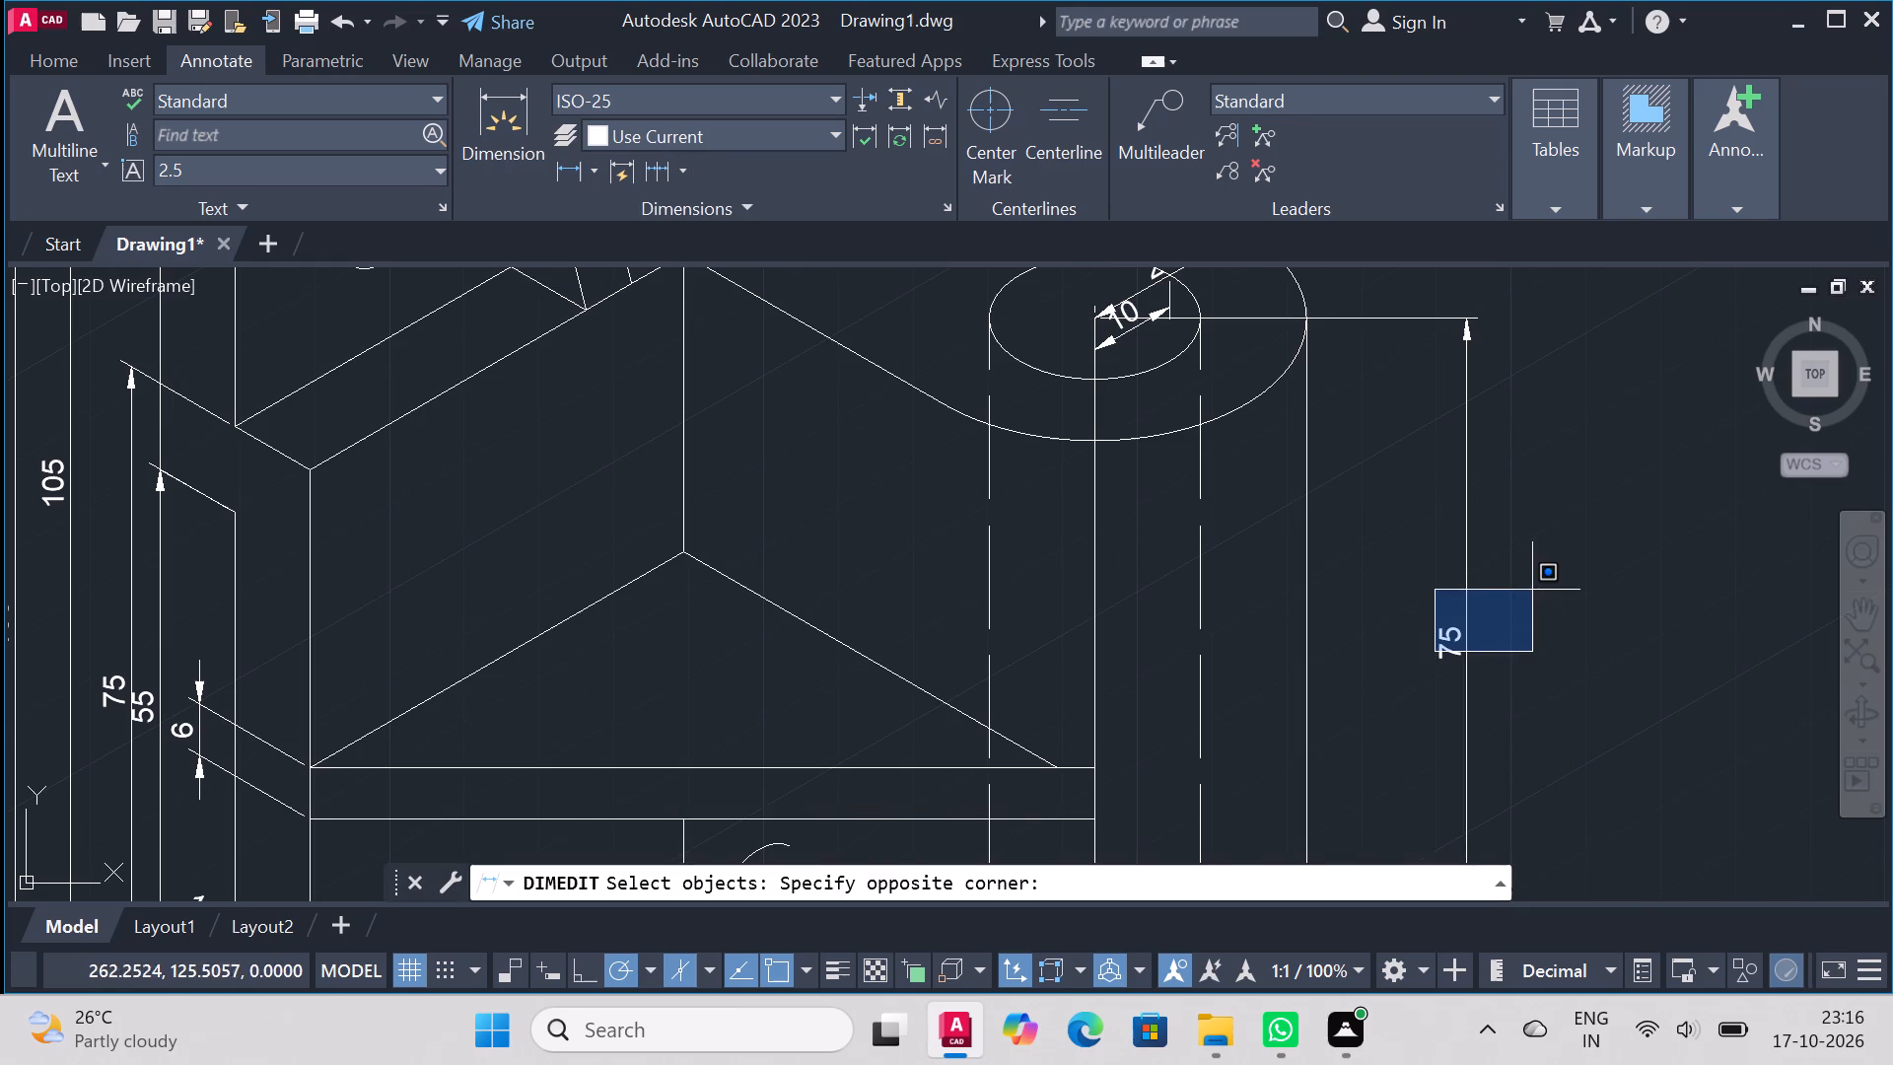
pyautogui.click(1499, 620)
pyautogui.click(1455, 640)
pyautogui.rightClick(1564, 568)
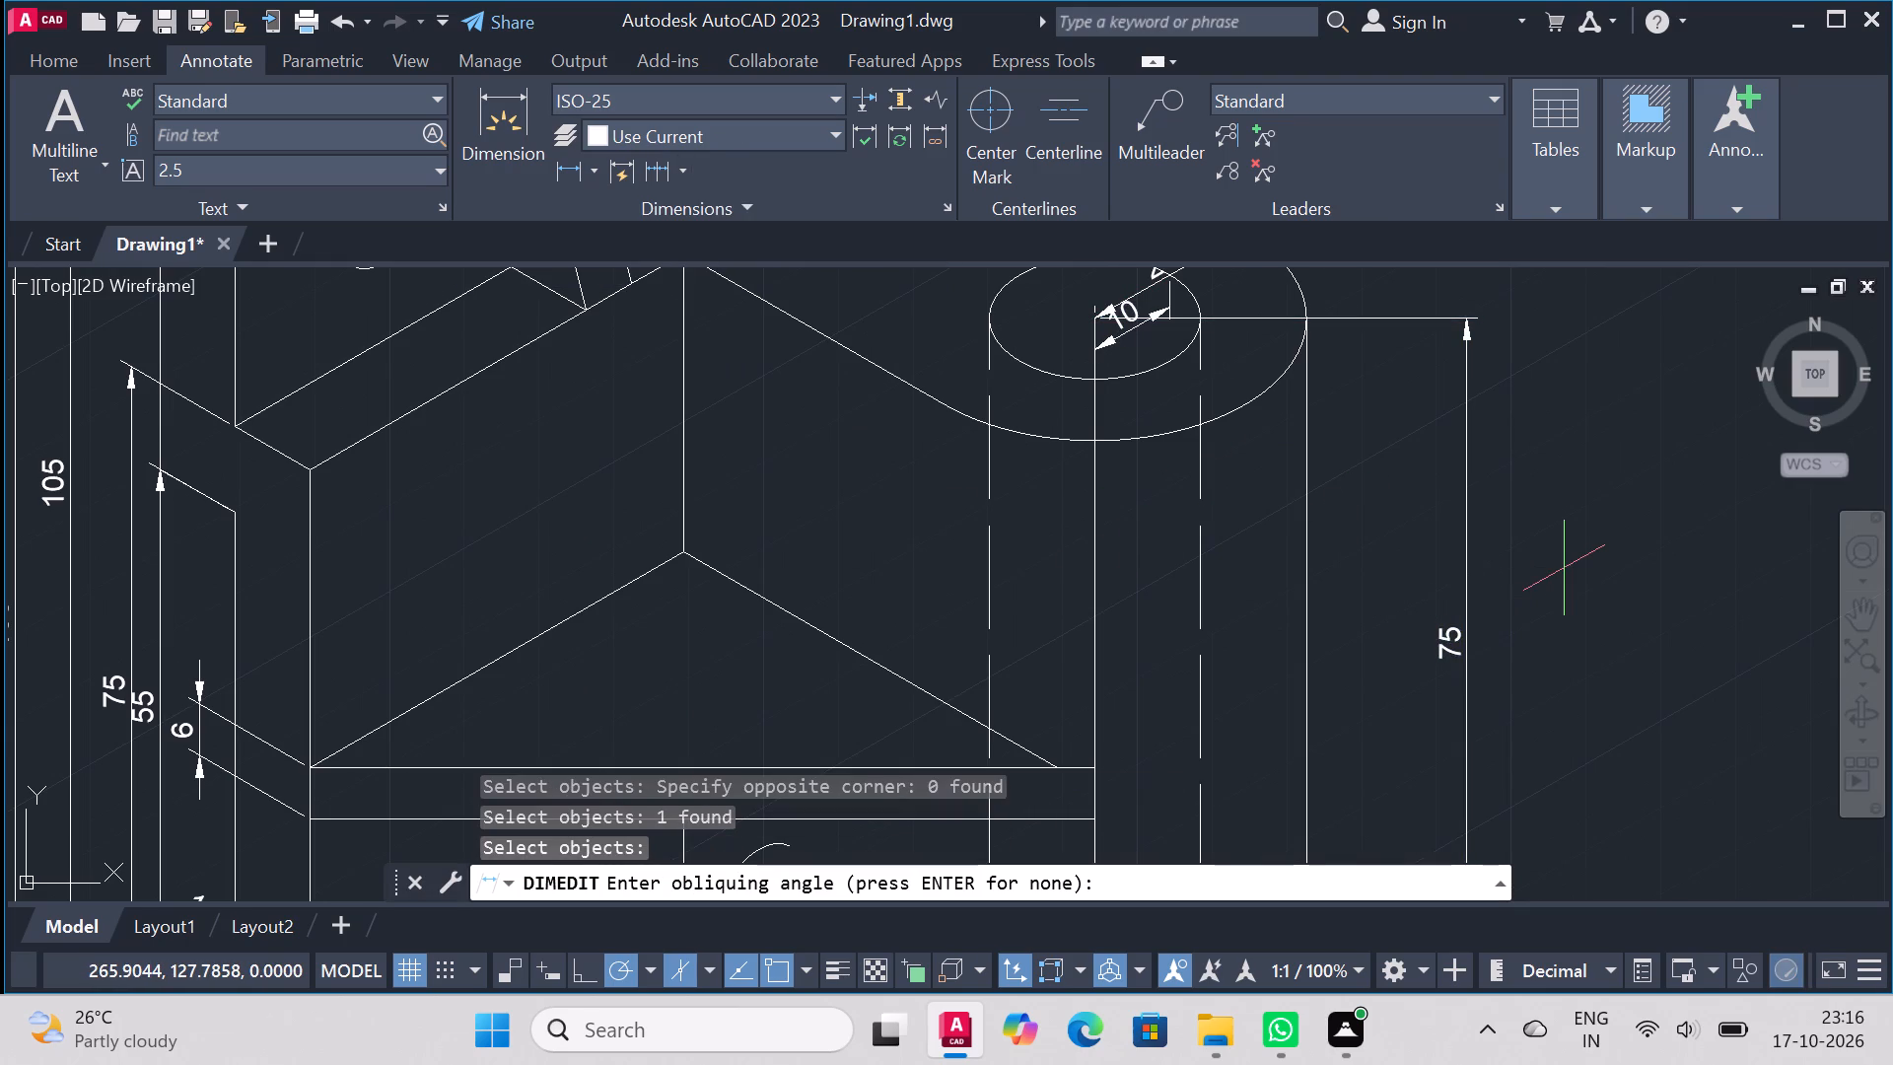
pyautogui.write('330')
pyautogui.press('Return')
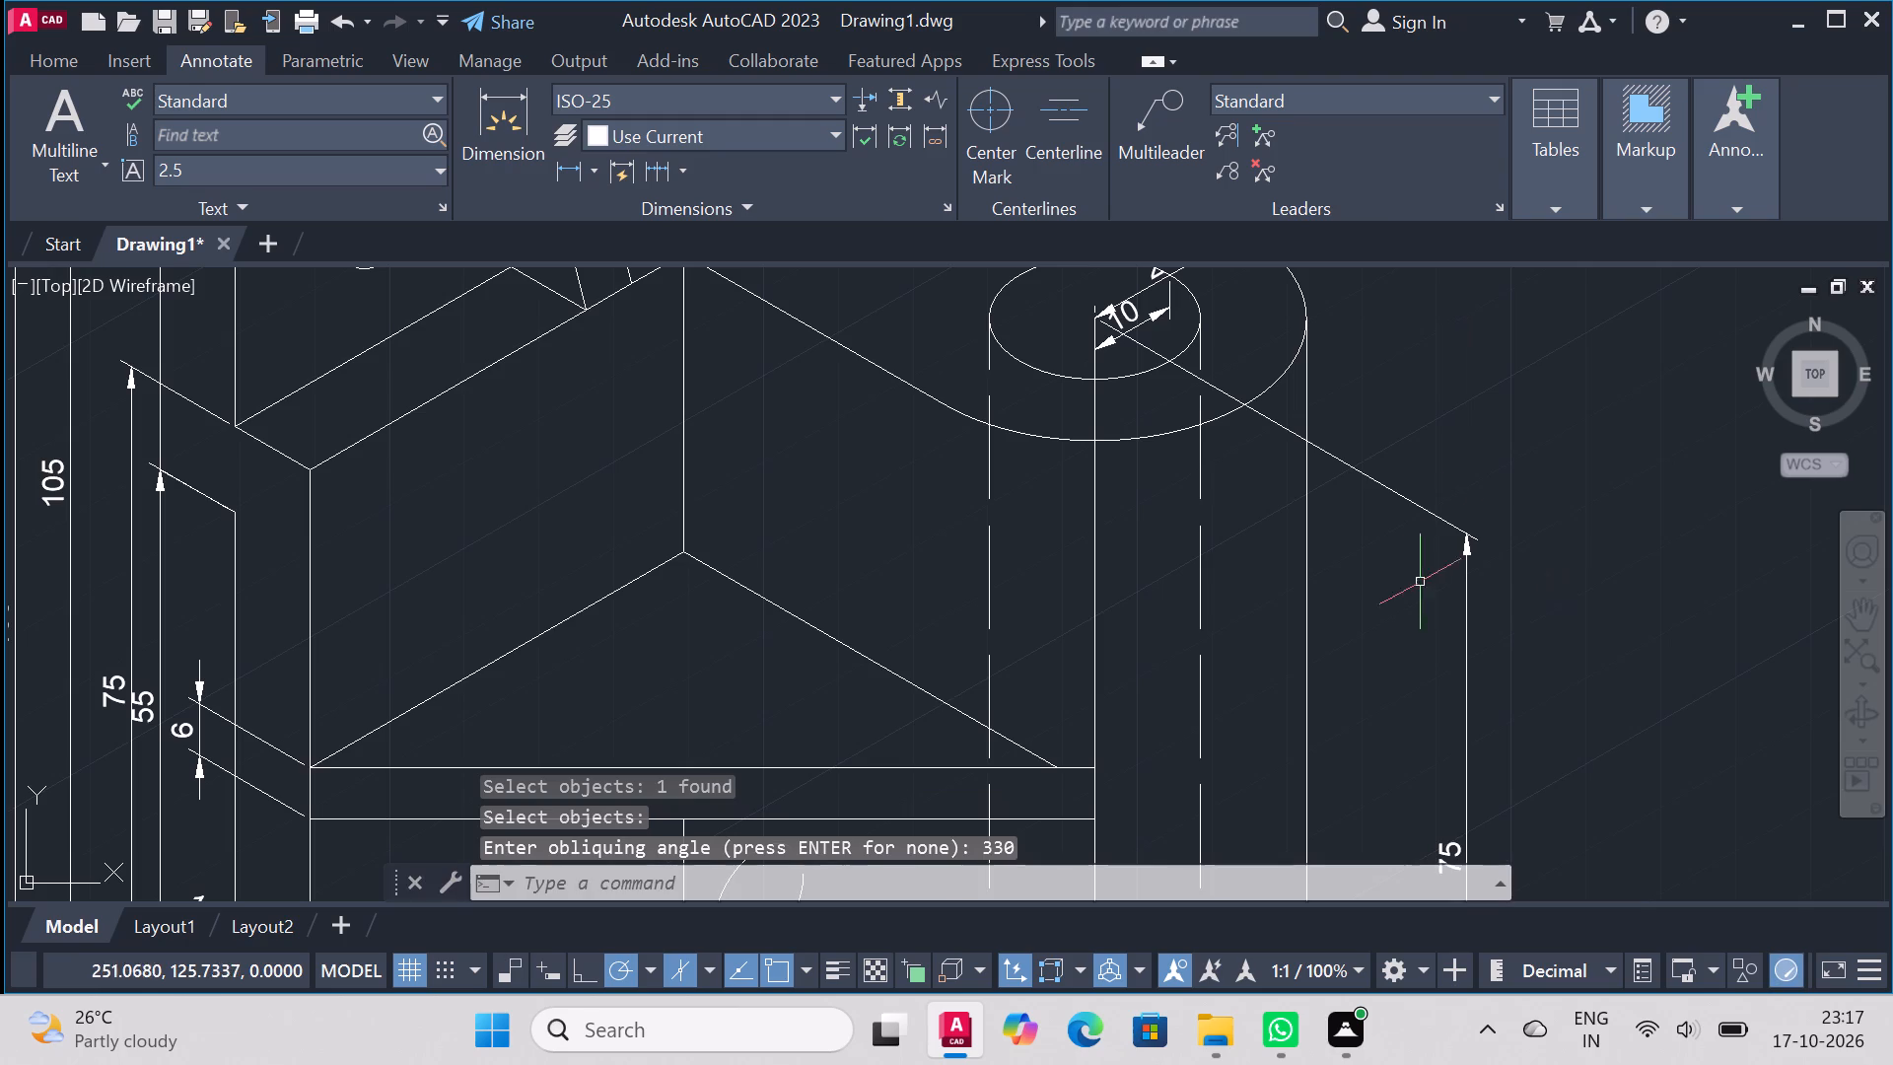
# Examine the obliqued dimensions all around the bracket, including the lower plate edge and the bored end.
pyautogui.scroll(-3, 1440, 530)
pyautogui.scroll(3, 1486, 579)
pyautogui.scroll(-2, 1486, 584)
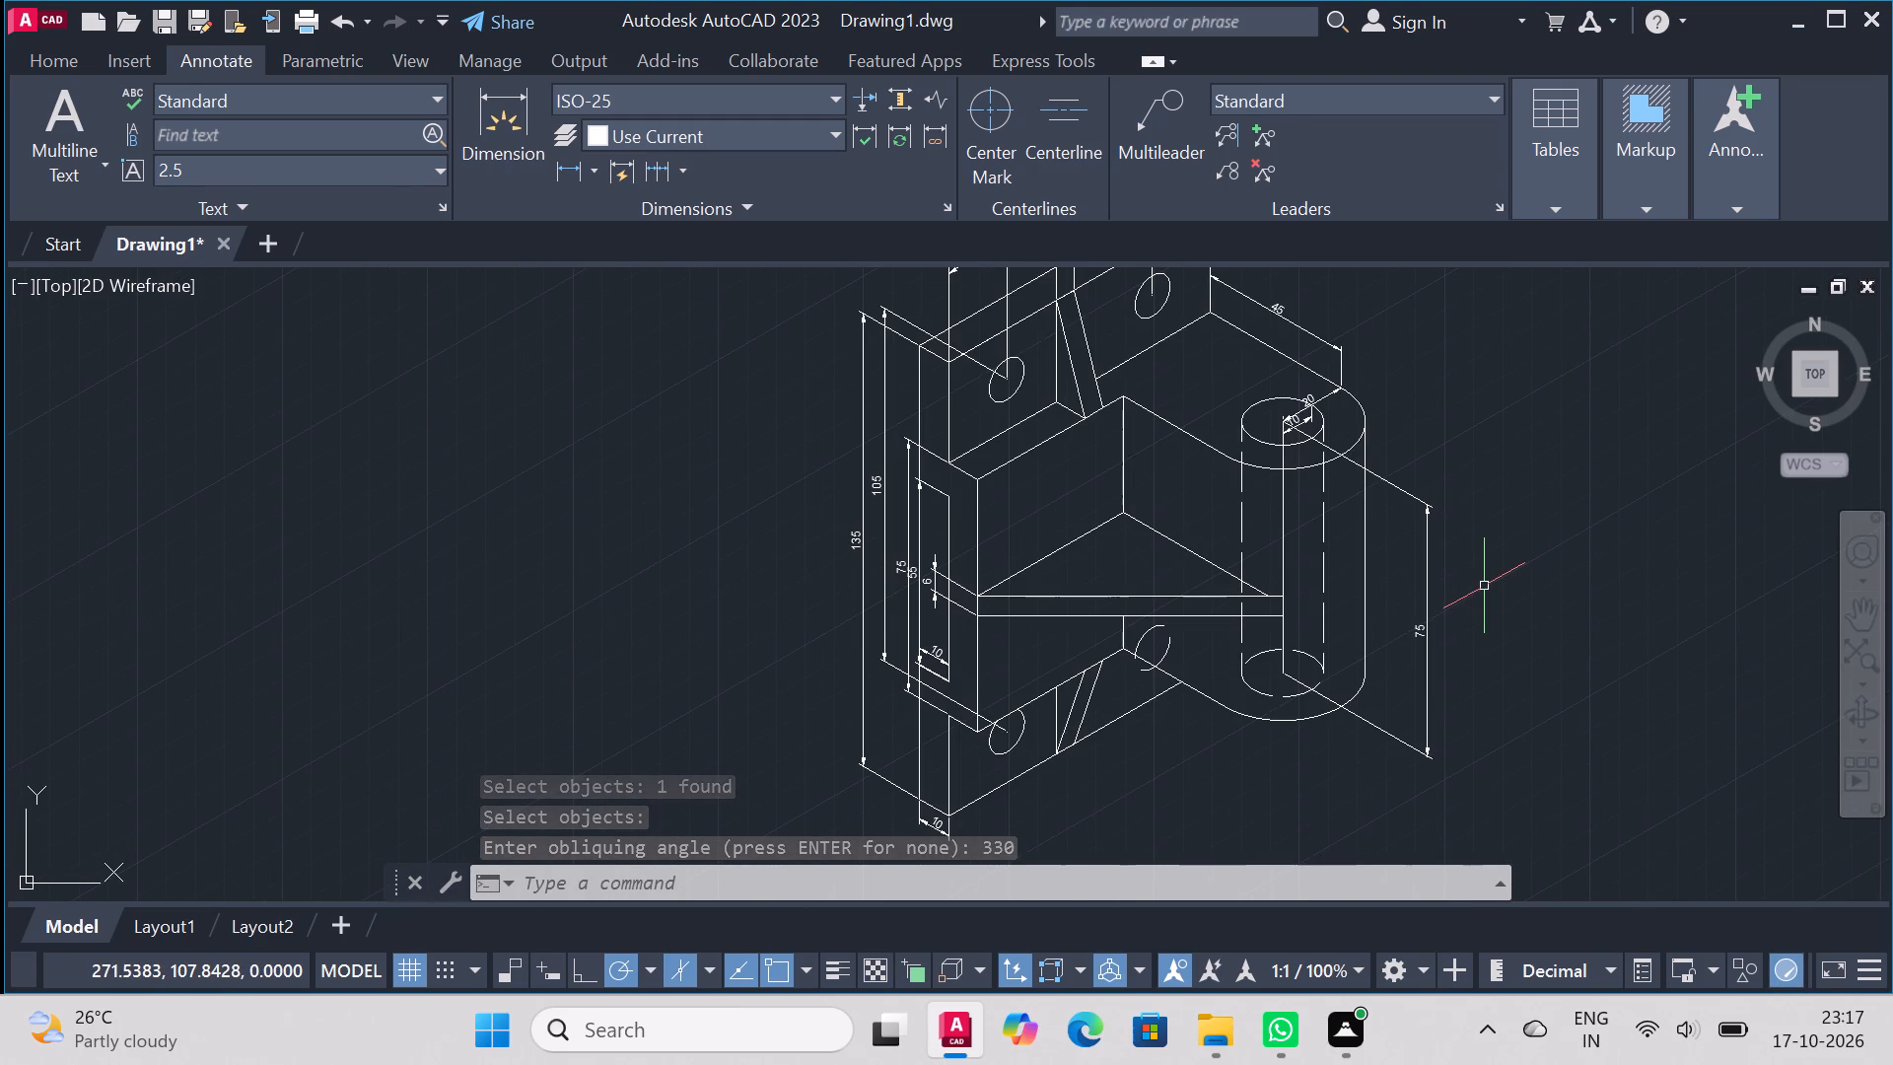
pyautogui.scroll(-2, 1241, 576)
pyautogui.scroll(2, 1175, 674)
pyautogui.scroll(1, 1055, 679)
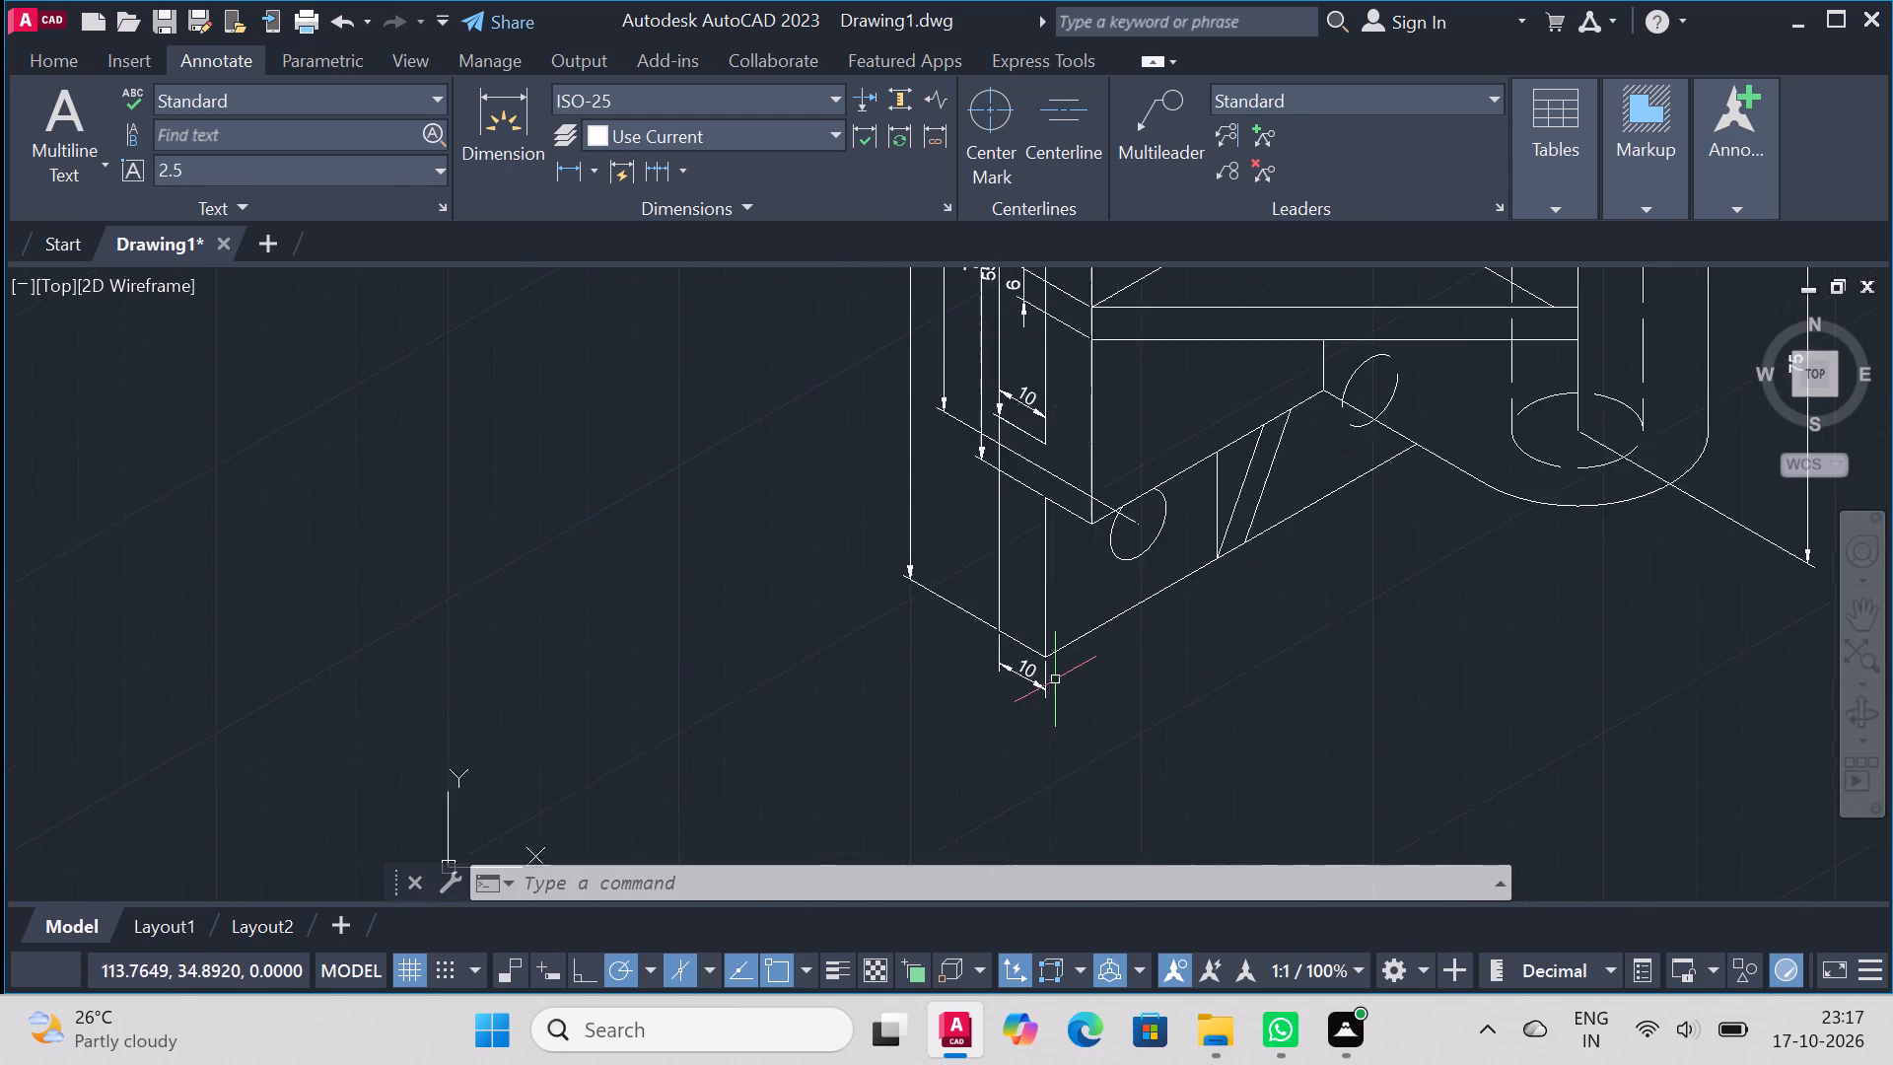
pyautogui.scroll(1, 1055, 679)
pyautogui.scroll(-2, 1098, 649)
pyautogui.scroll(2, 1199, 471)
pyautogui.scroll(-2, 1241, 603)
pyautogui.scroll(-2, 1247, 505)
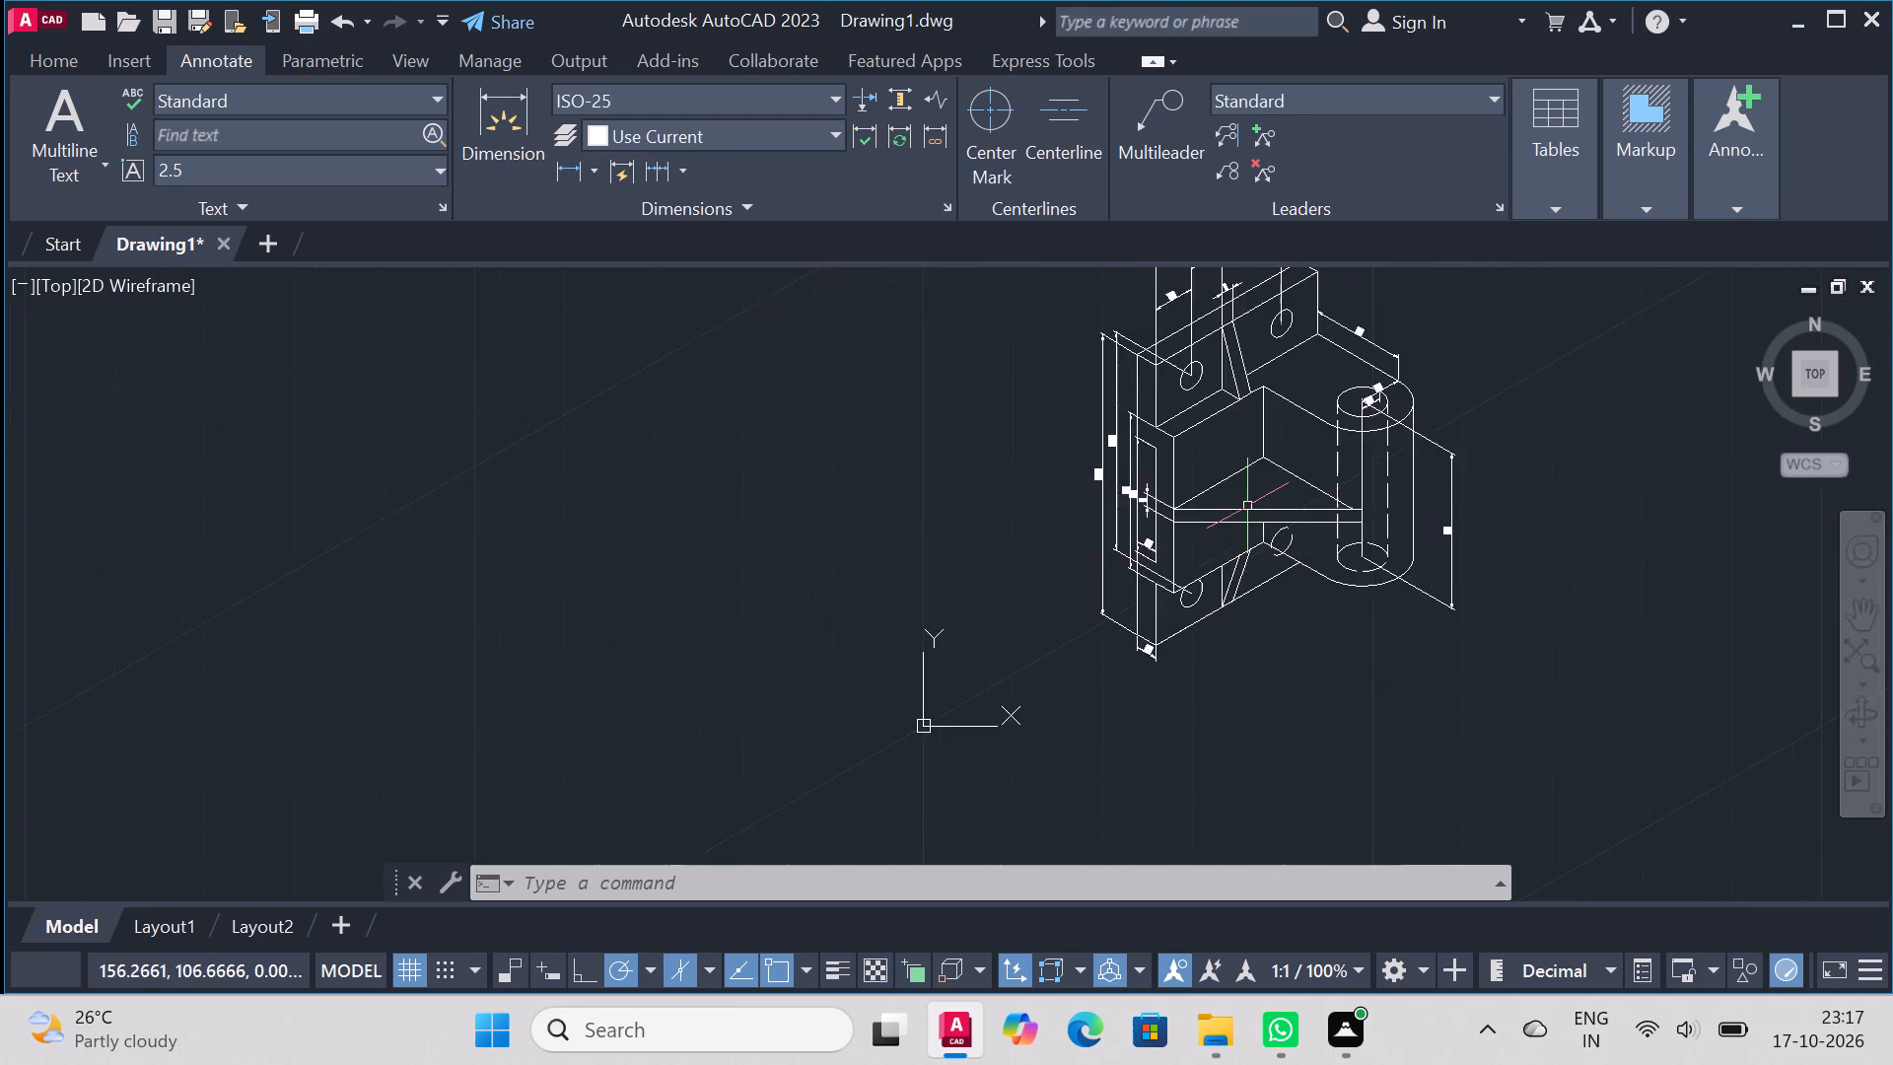
pyautogui.scroll(2, 1365, 399)
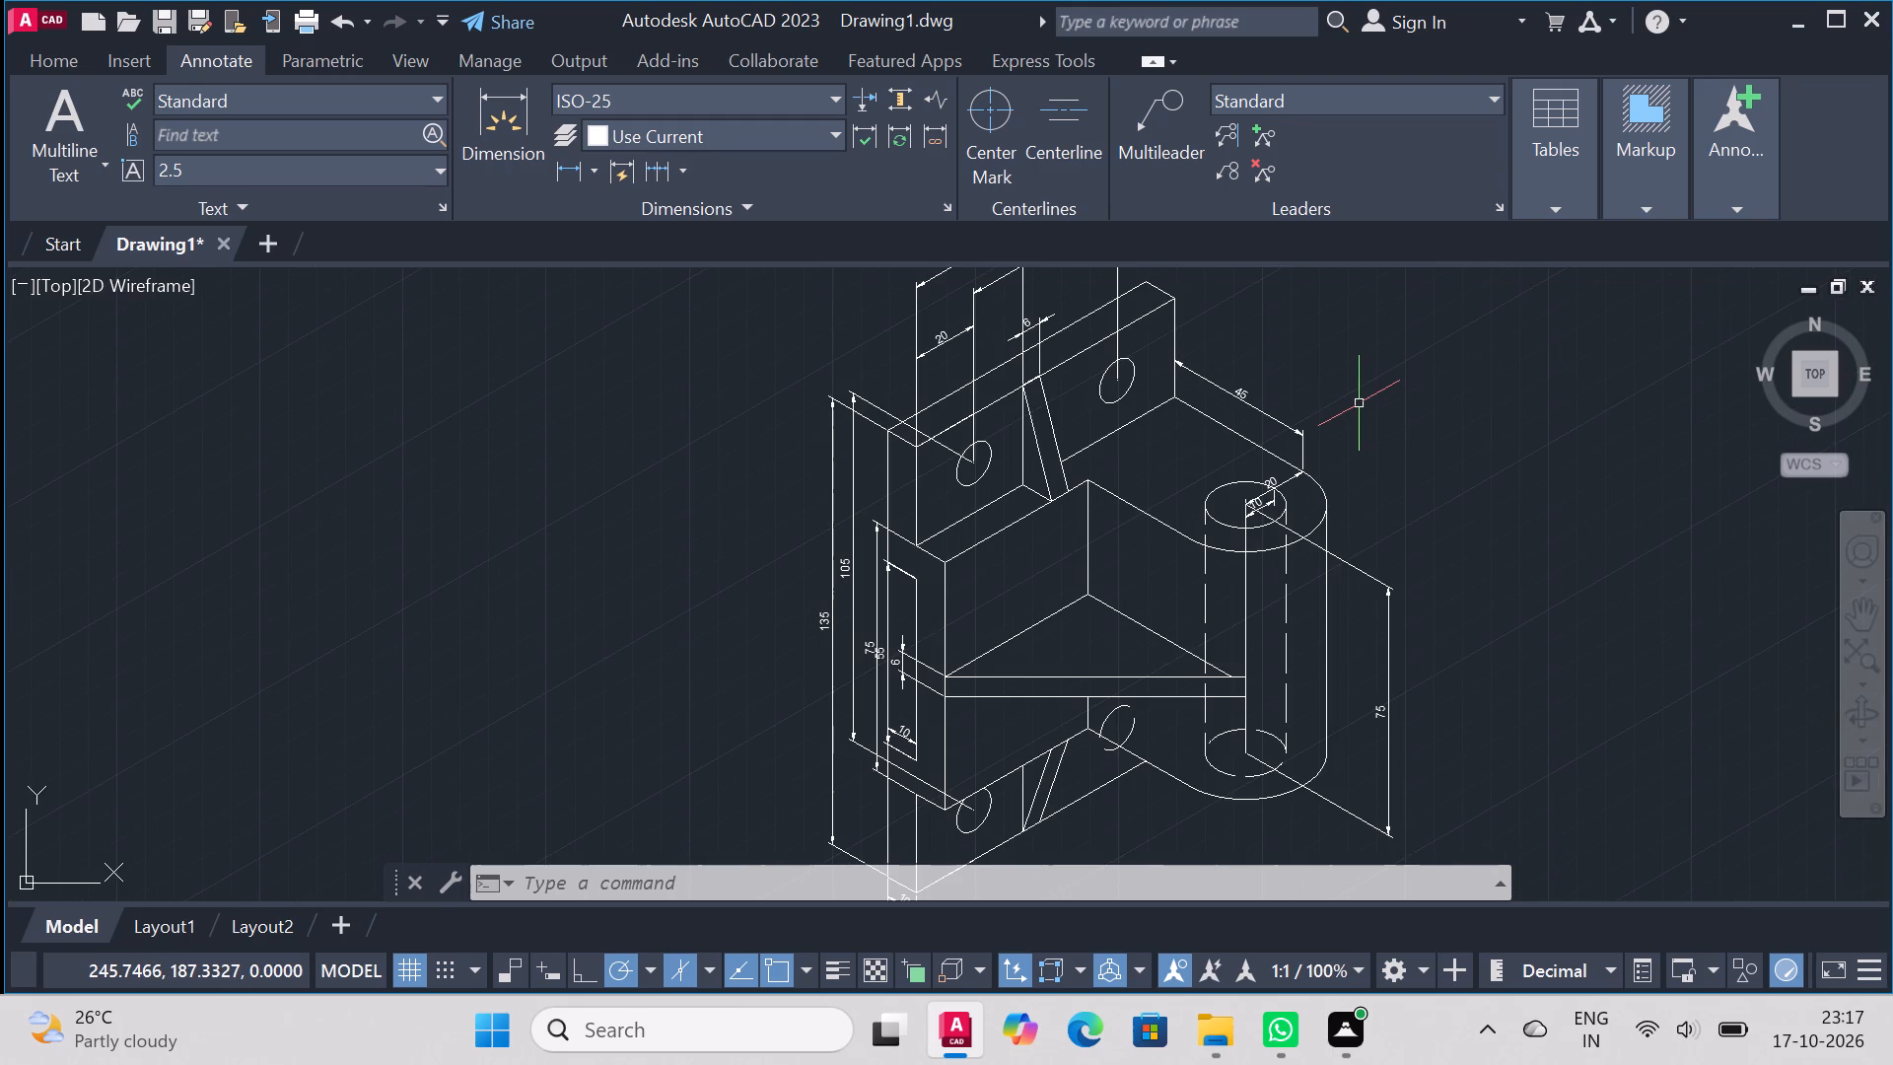
# Review the command history back through the obliquing, dimensioning, ellipse, trim and line commands.
pyautogui.press('F2')
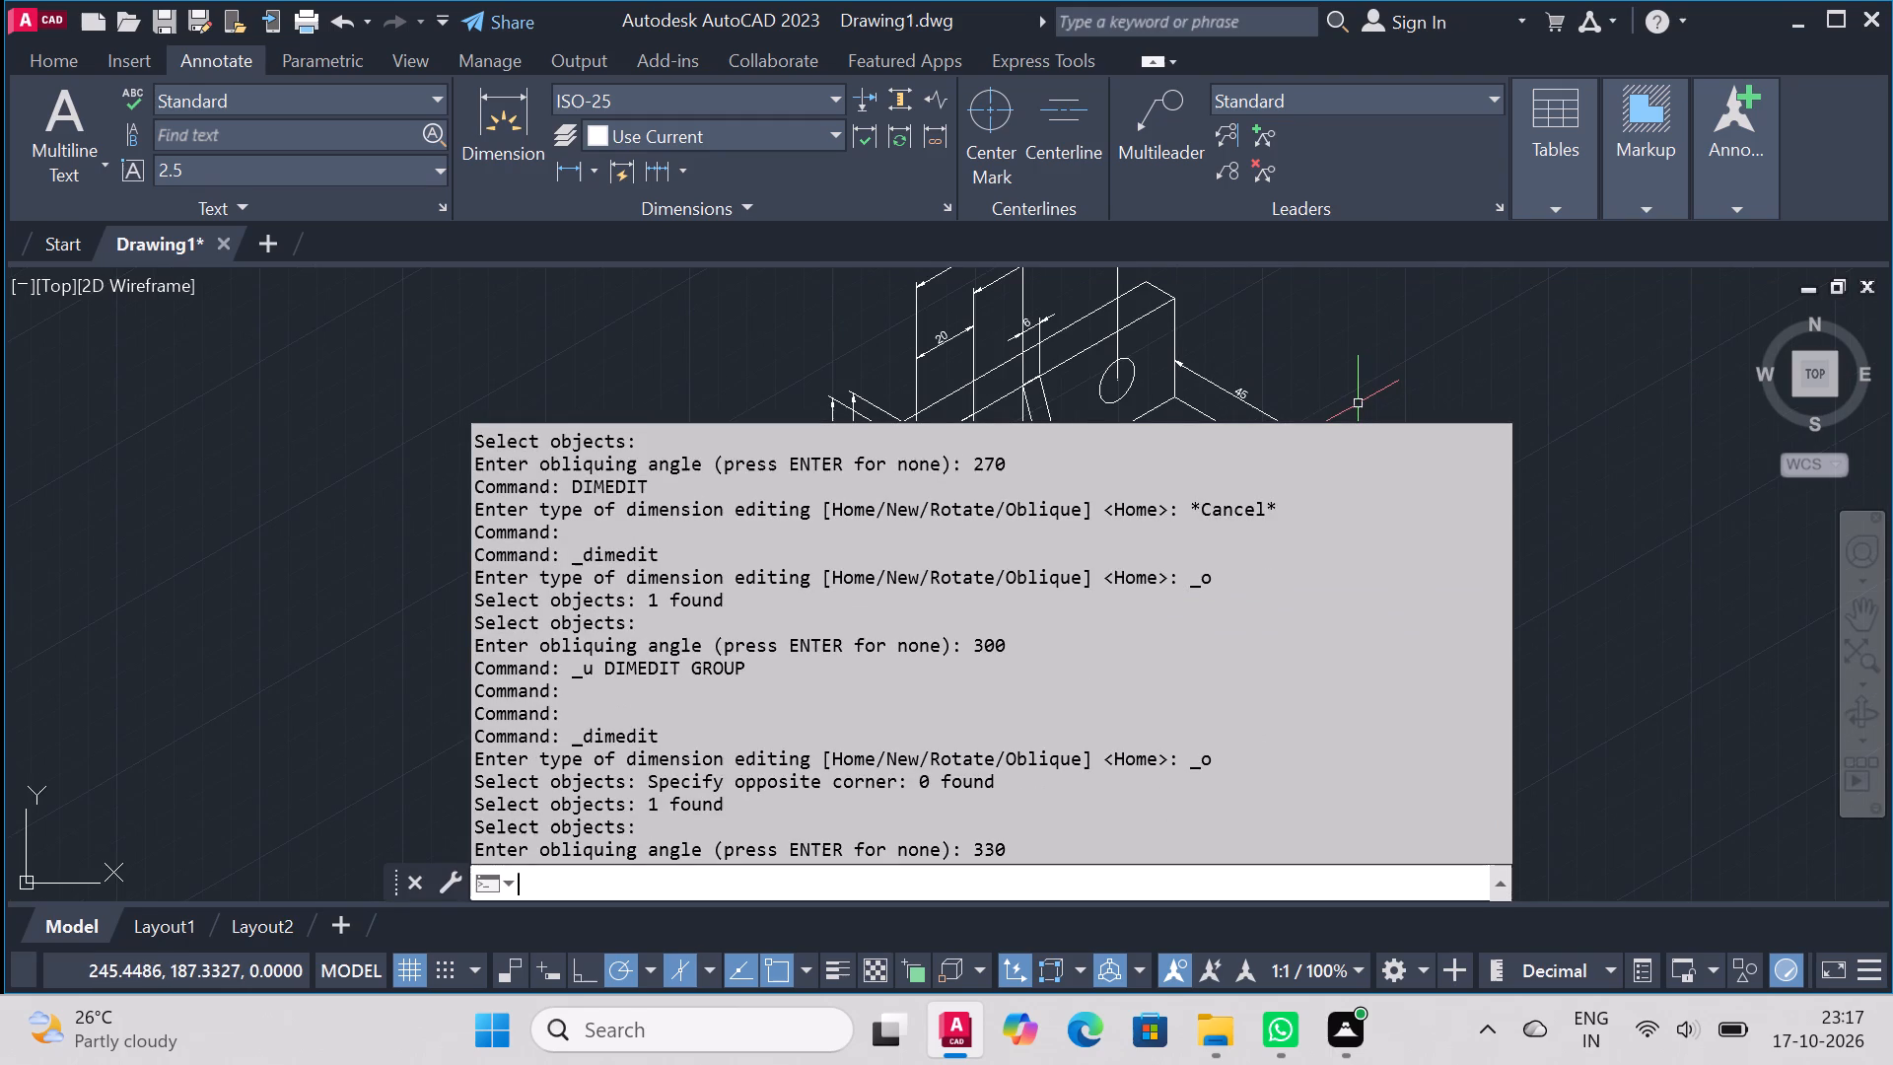
pyautogui.scroll(17, 736, 680)
pyautogui.scroll(20, 736, 680)
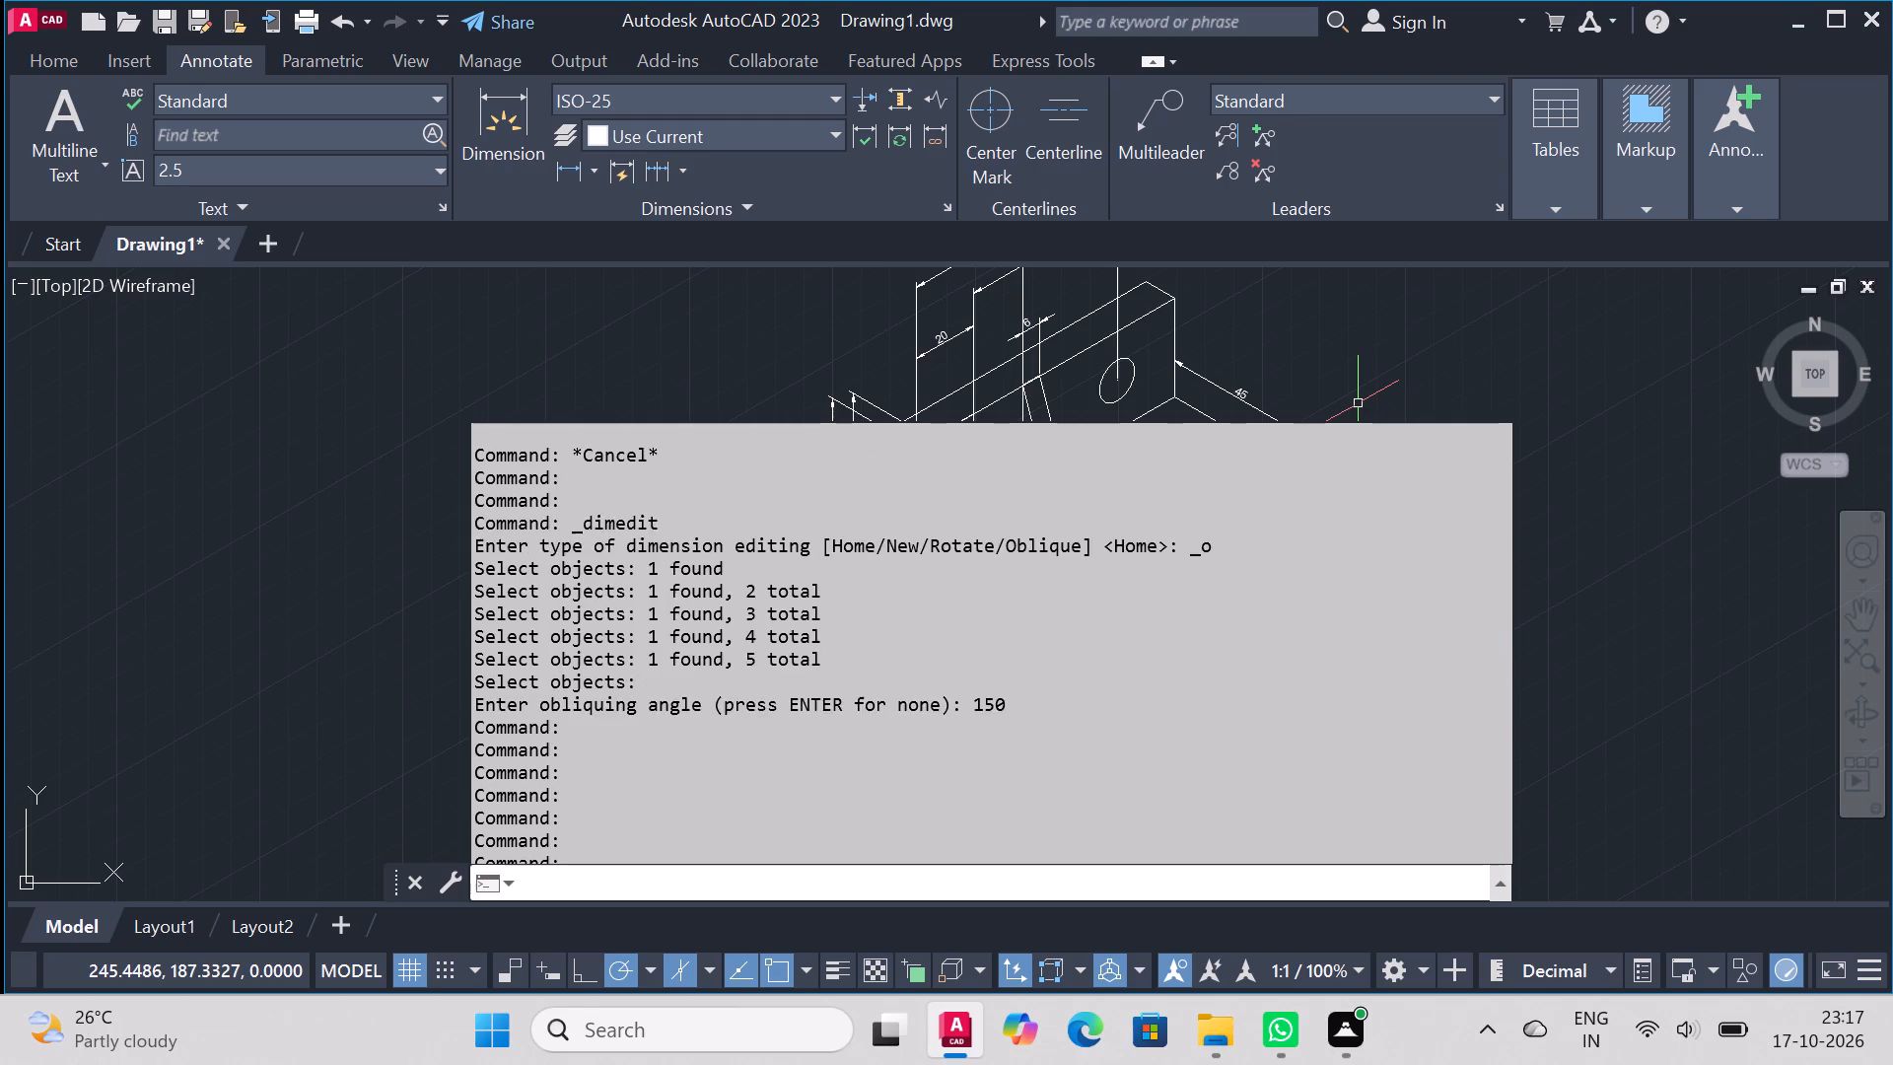
pyautogui.scroll(20, 736, 680)
pyautogui.scroll(19, 736, 680)
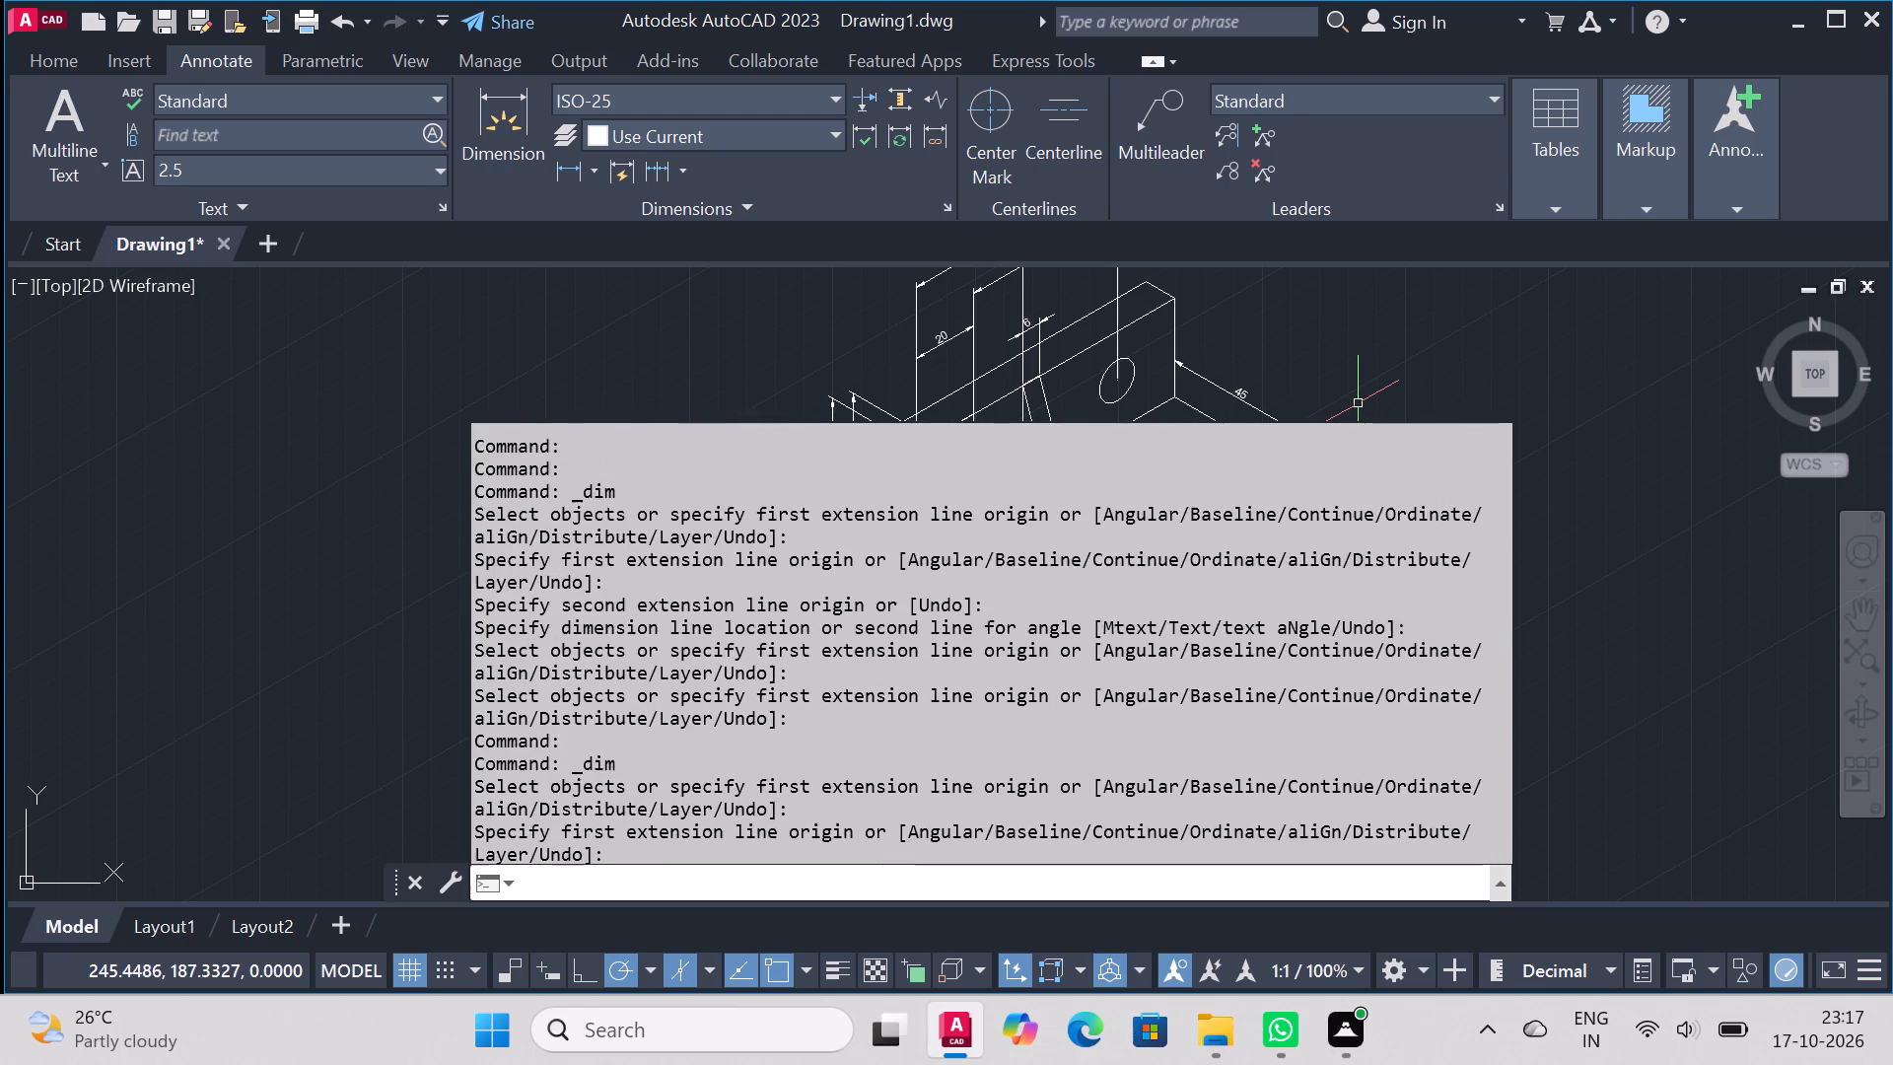
pyautogui.scroll(20, 732, 684)
pyautogui.scroll(16, 732, 684)
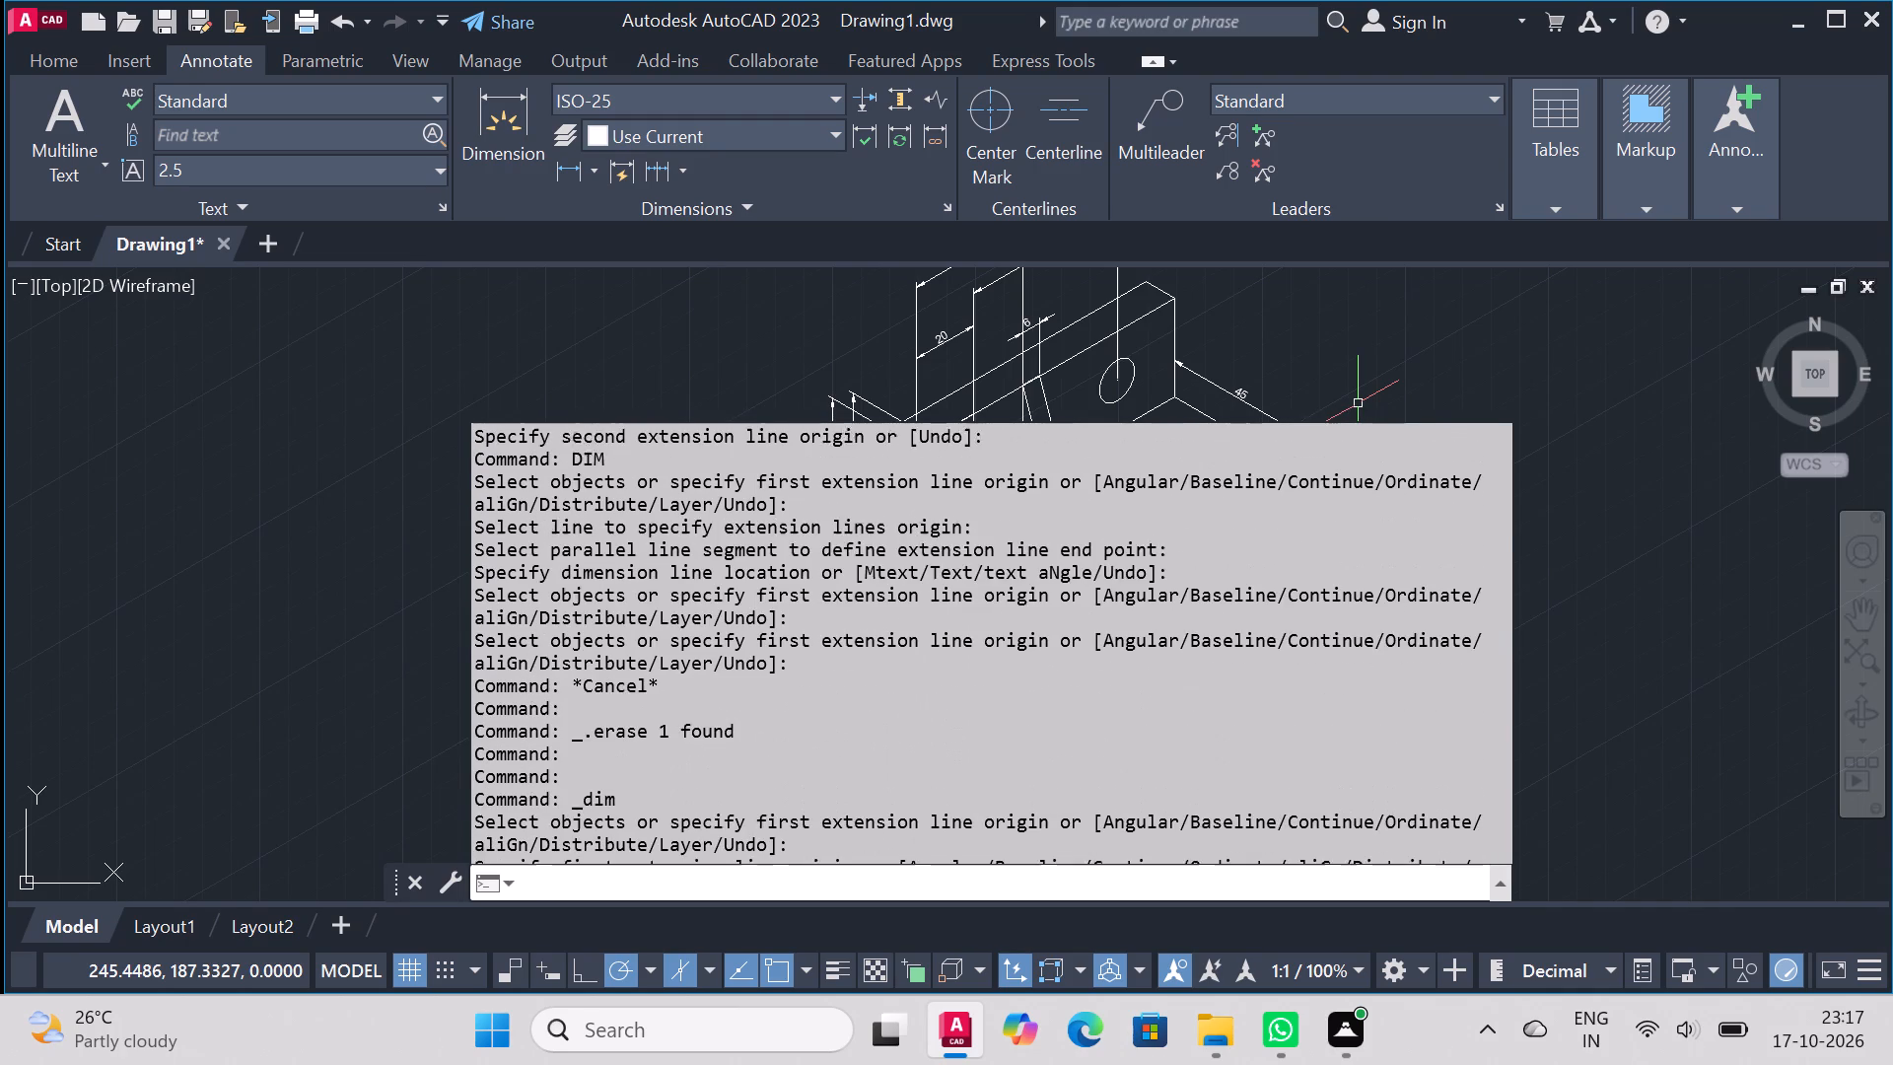
pyautogui.scroll(5, 730, 687)
pyautogui.scroll(20, 730, 687)
pyautogui.scroll(10, 730, 687)
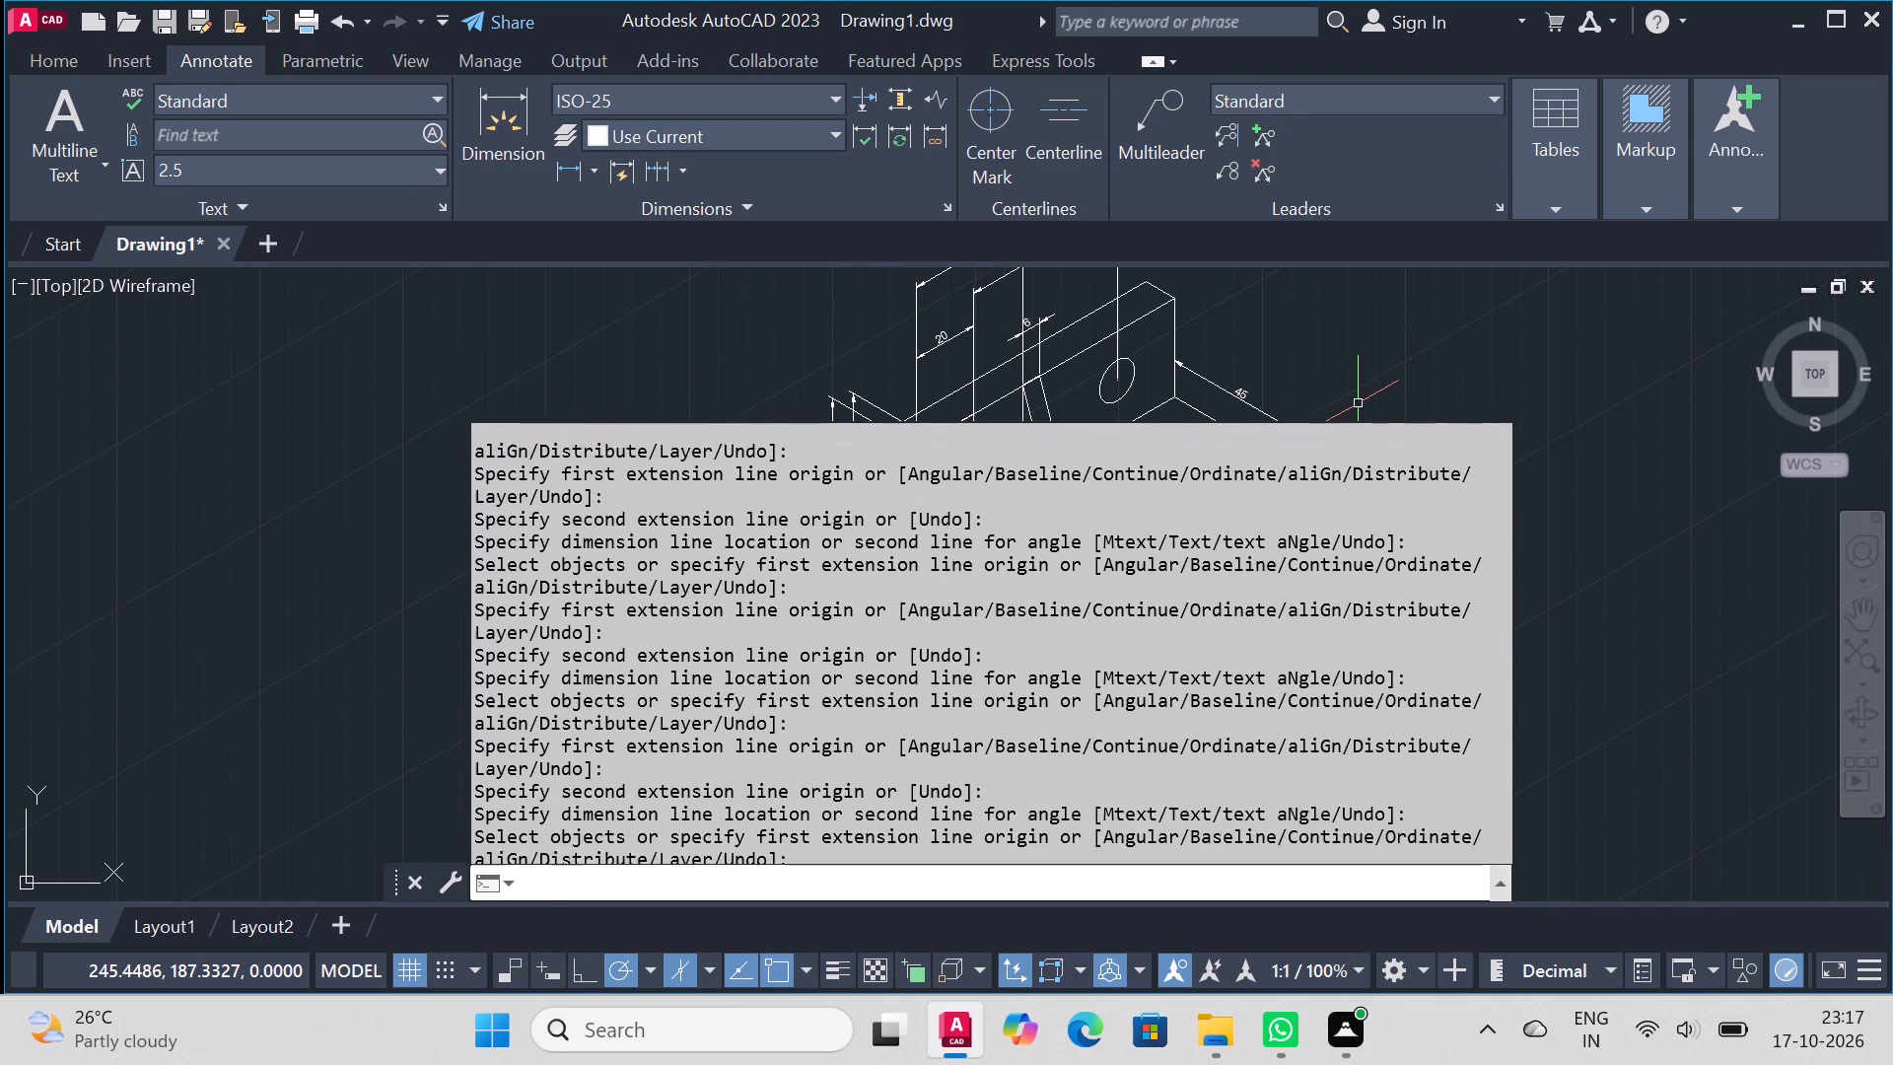
pyautogui.scroll(20, 730, 692)
pyautogui.scroll(18, 730, 692)
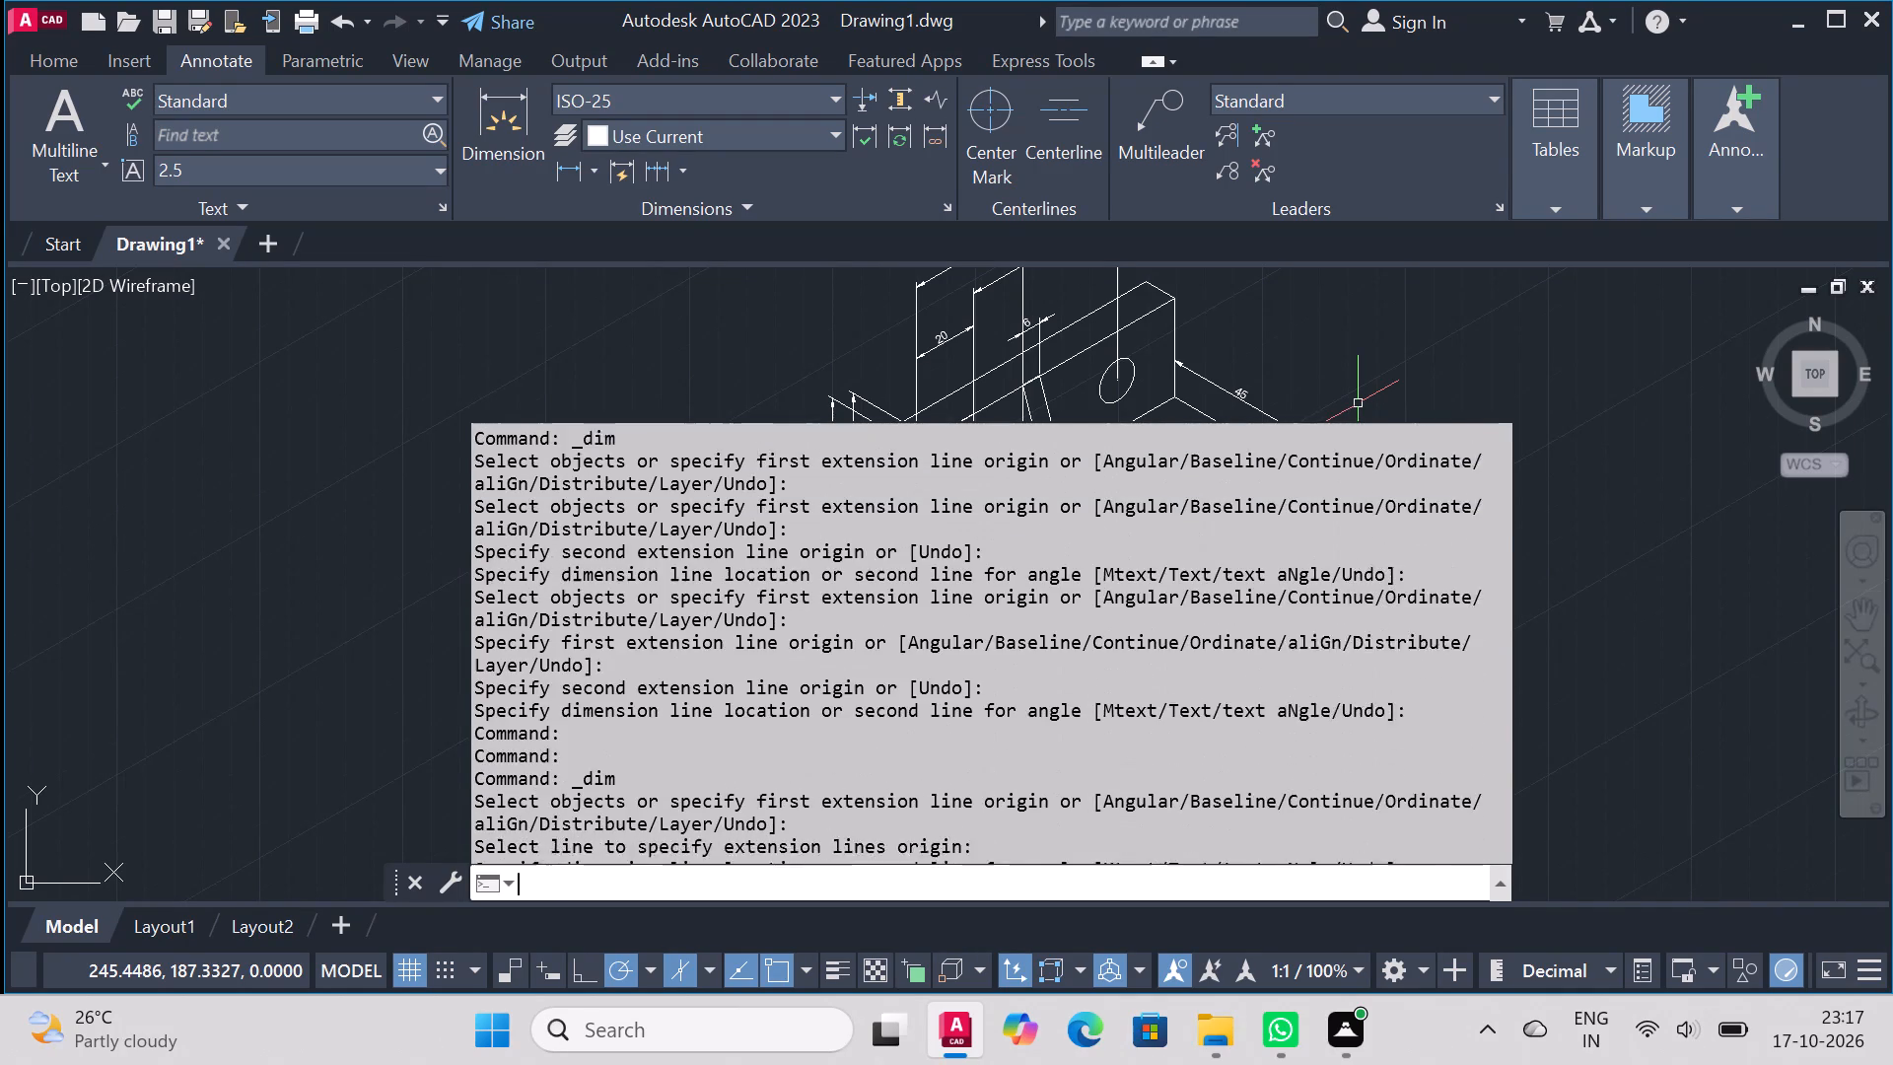
pyautogui.scroll(18, 727, 700)
pyautogui.scroll(6, 727, 702)
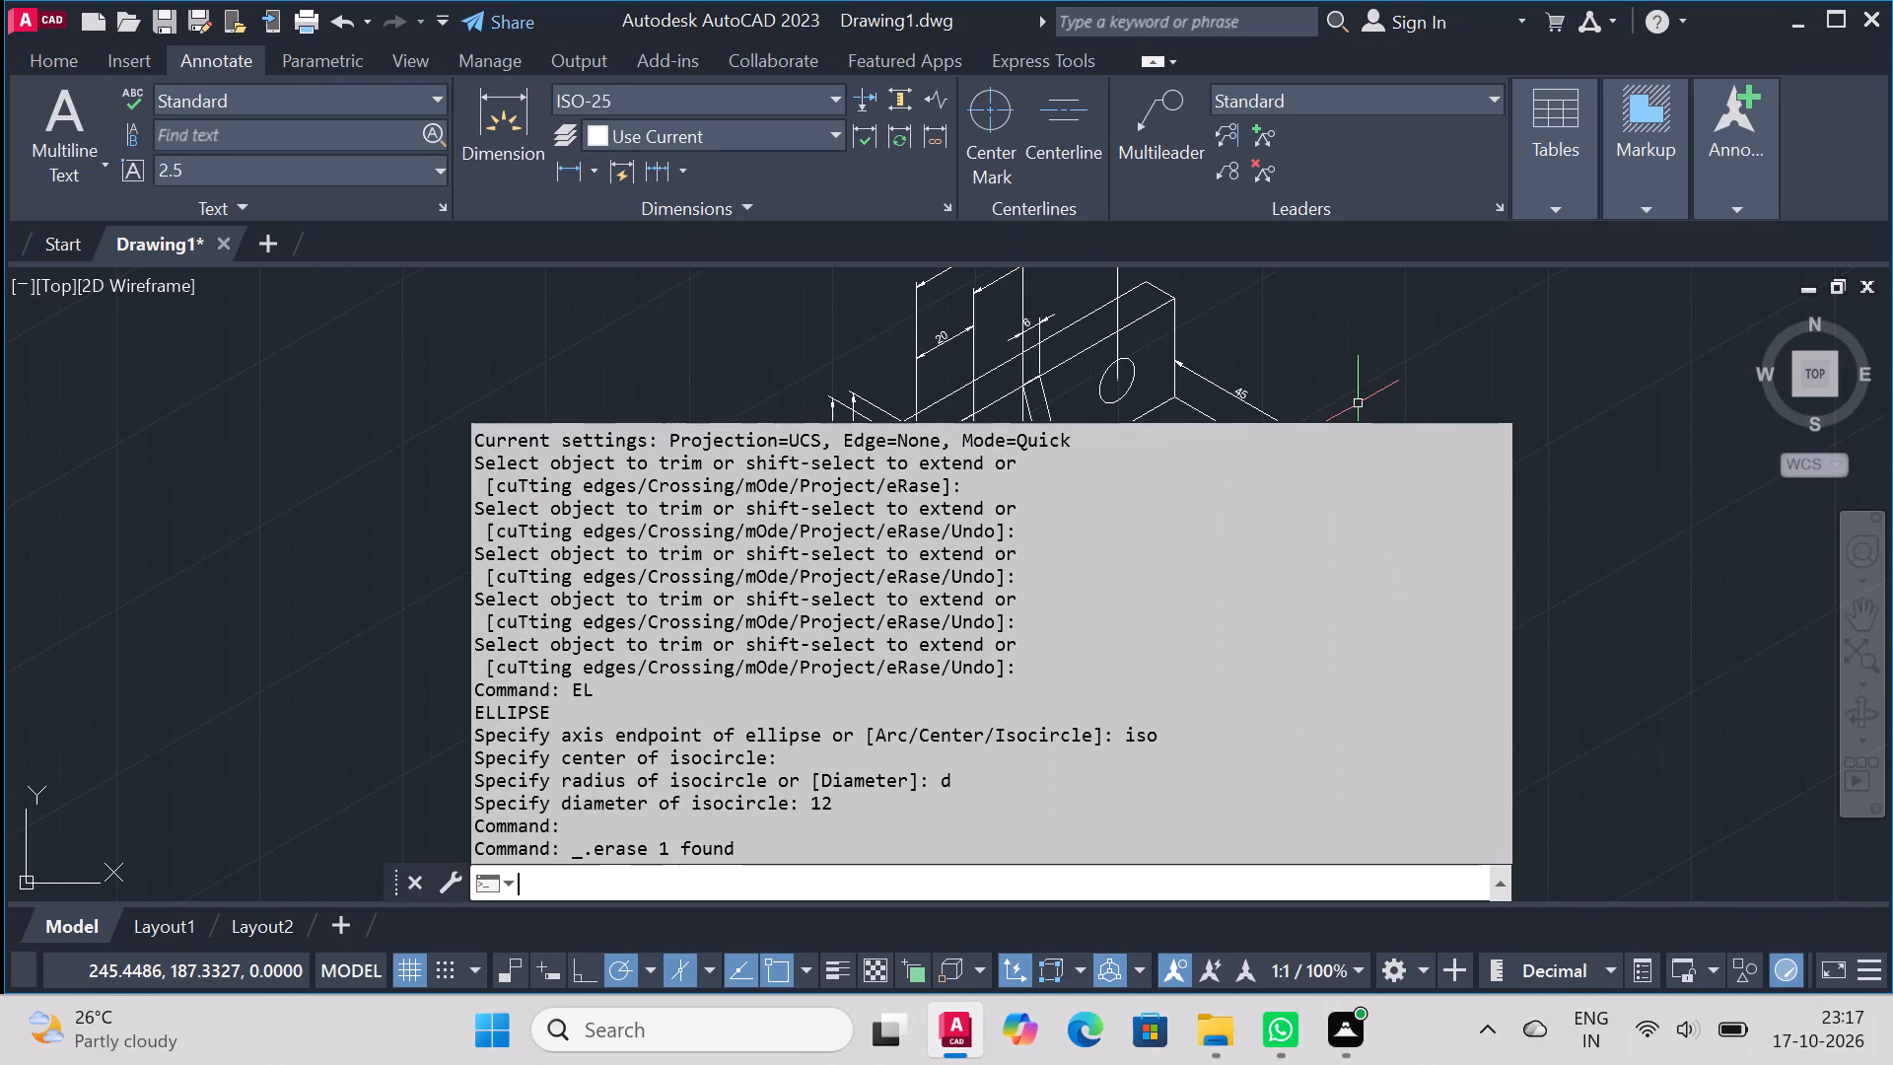
pyautogui.scroll(20, 719, 703)
pyautogui.scroll(14, 719, 703)
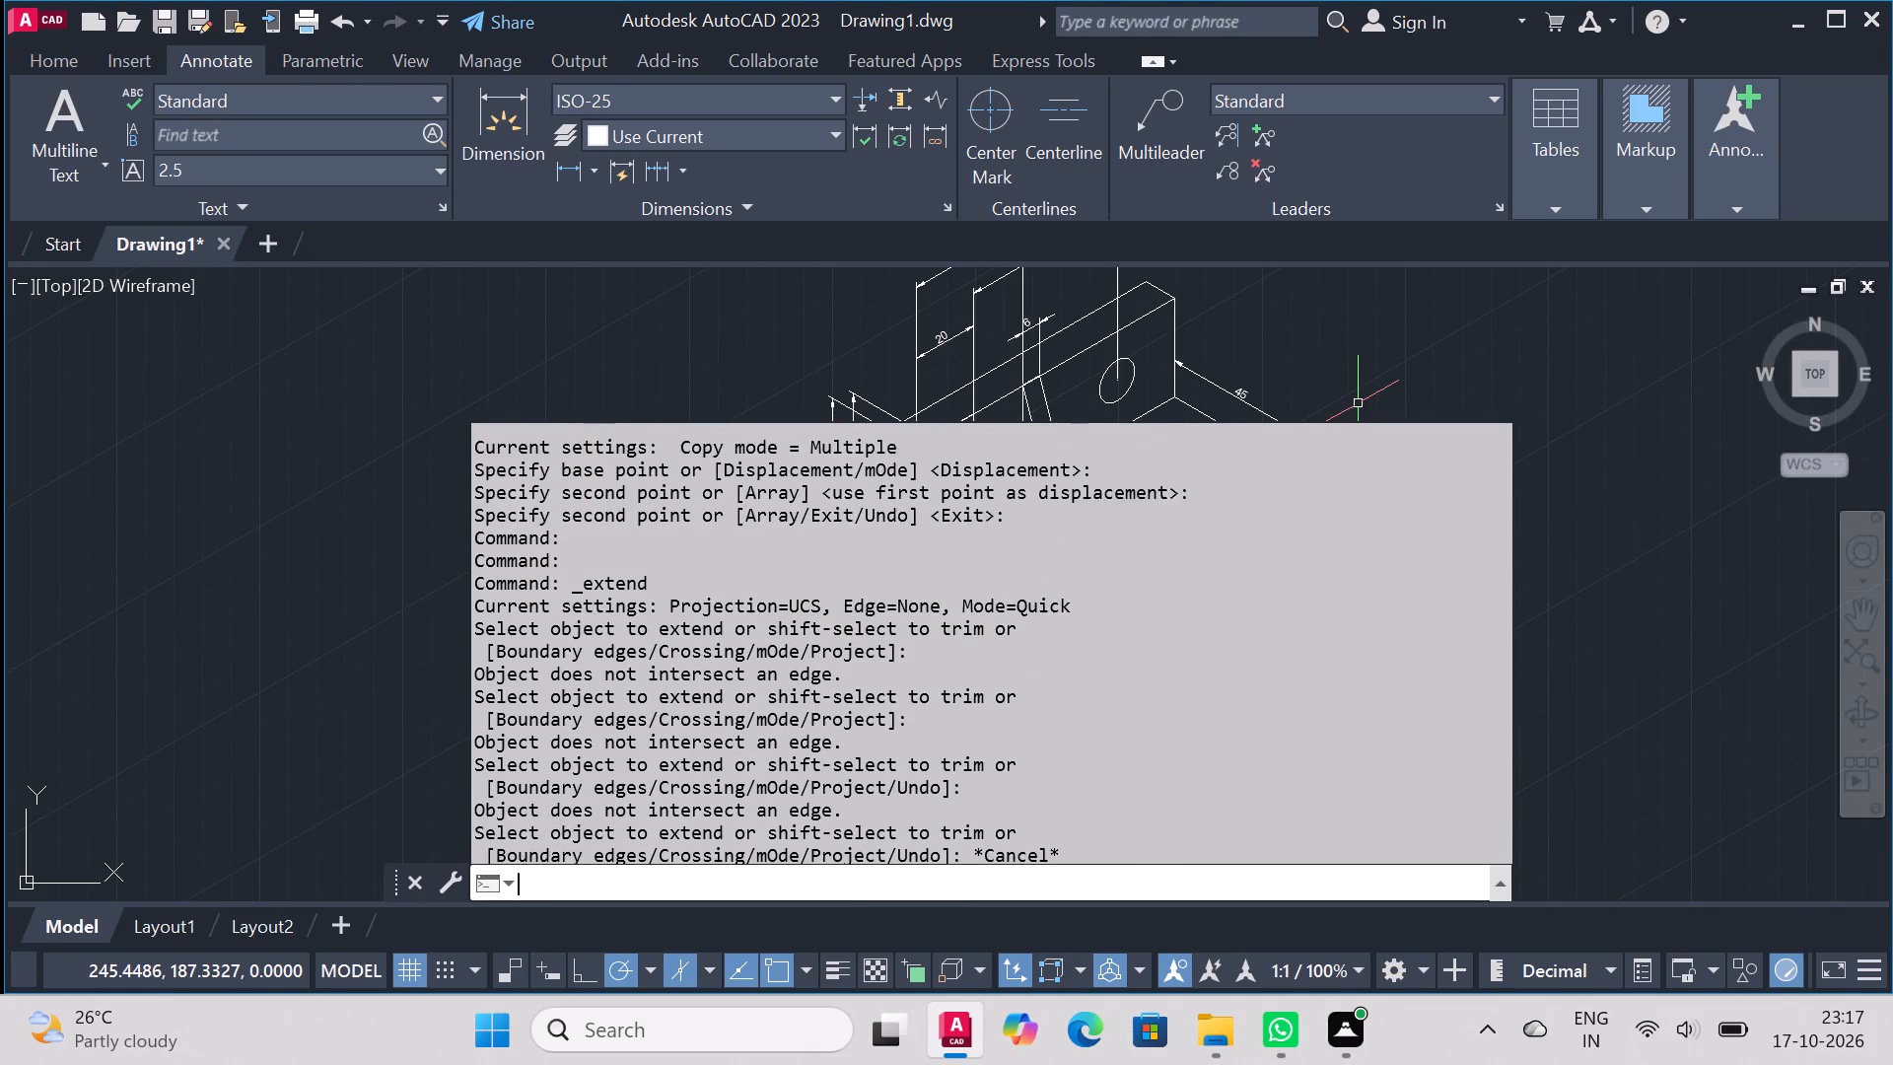
pyautogui.scroll(20, 716, 709)
pyautogui.scroll(16, 716, 709)
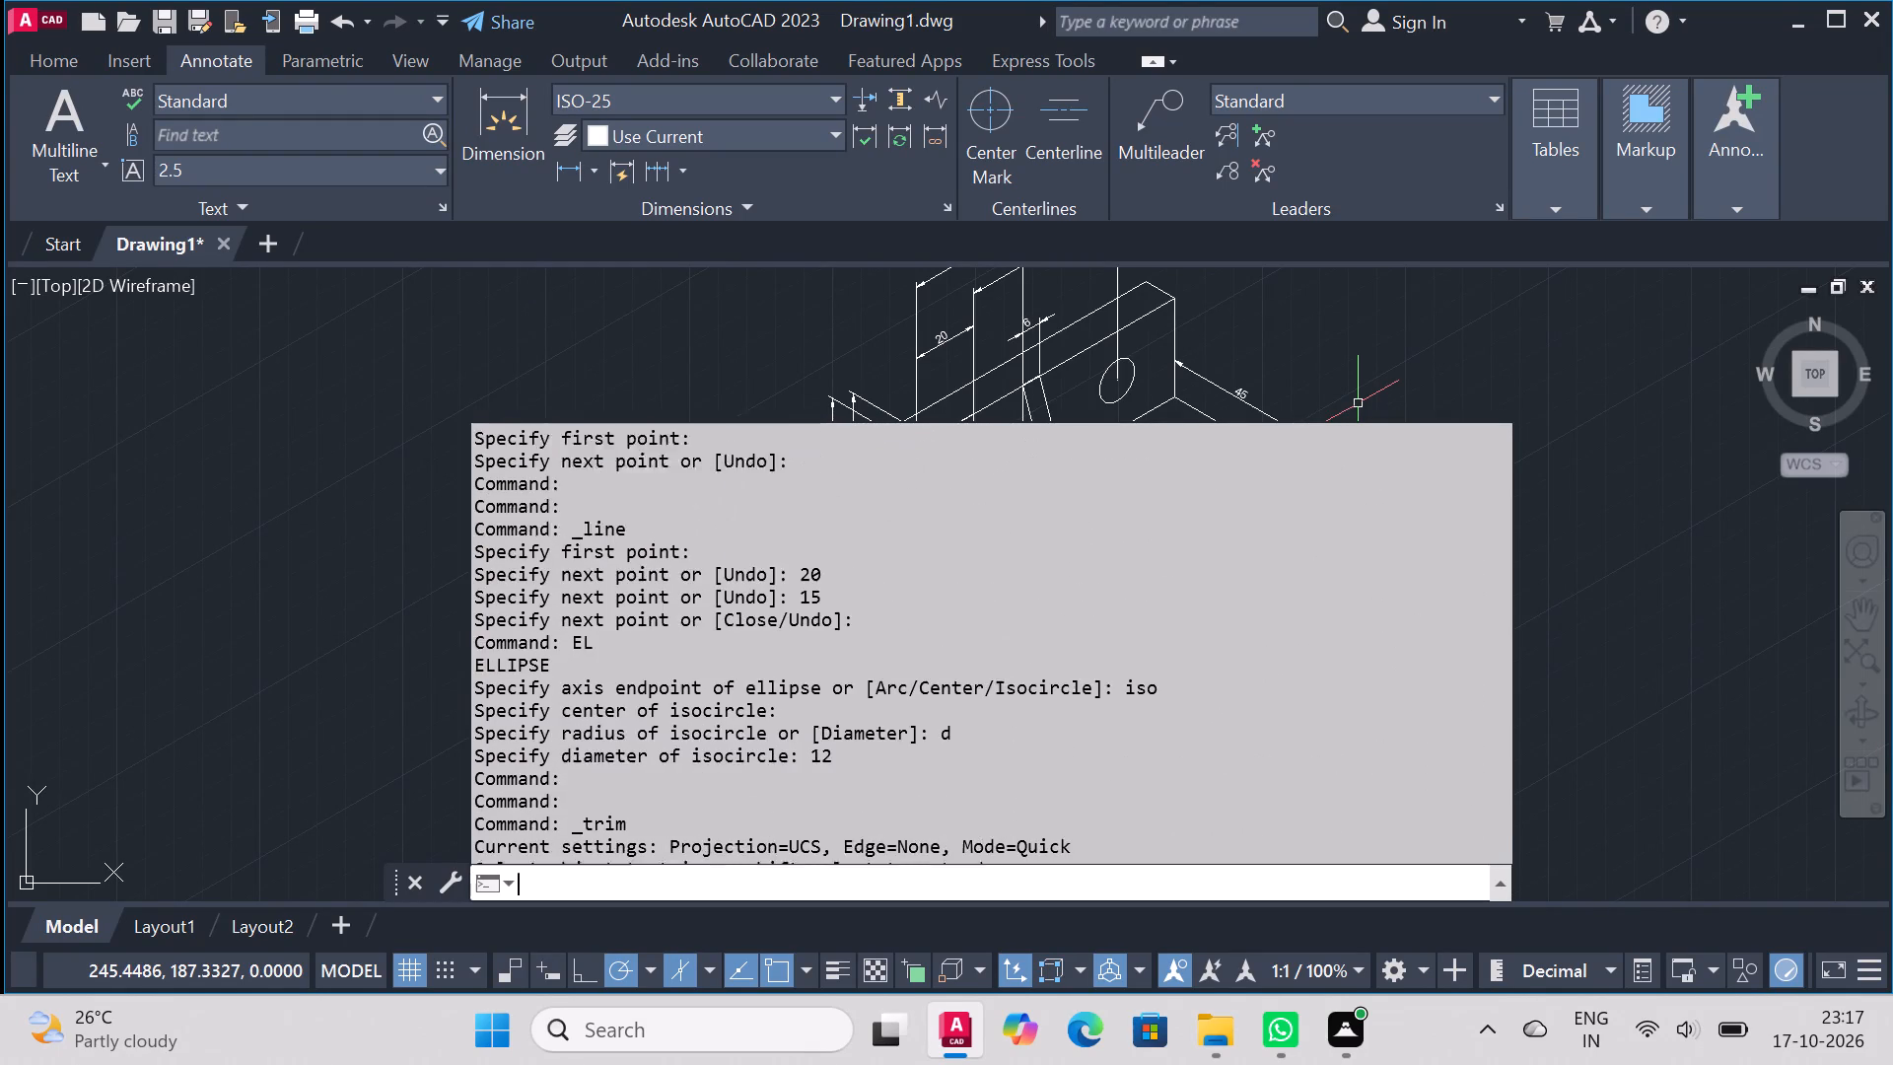
pyautogui.scroll(19, 715, 713)
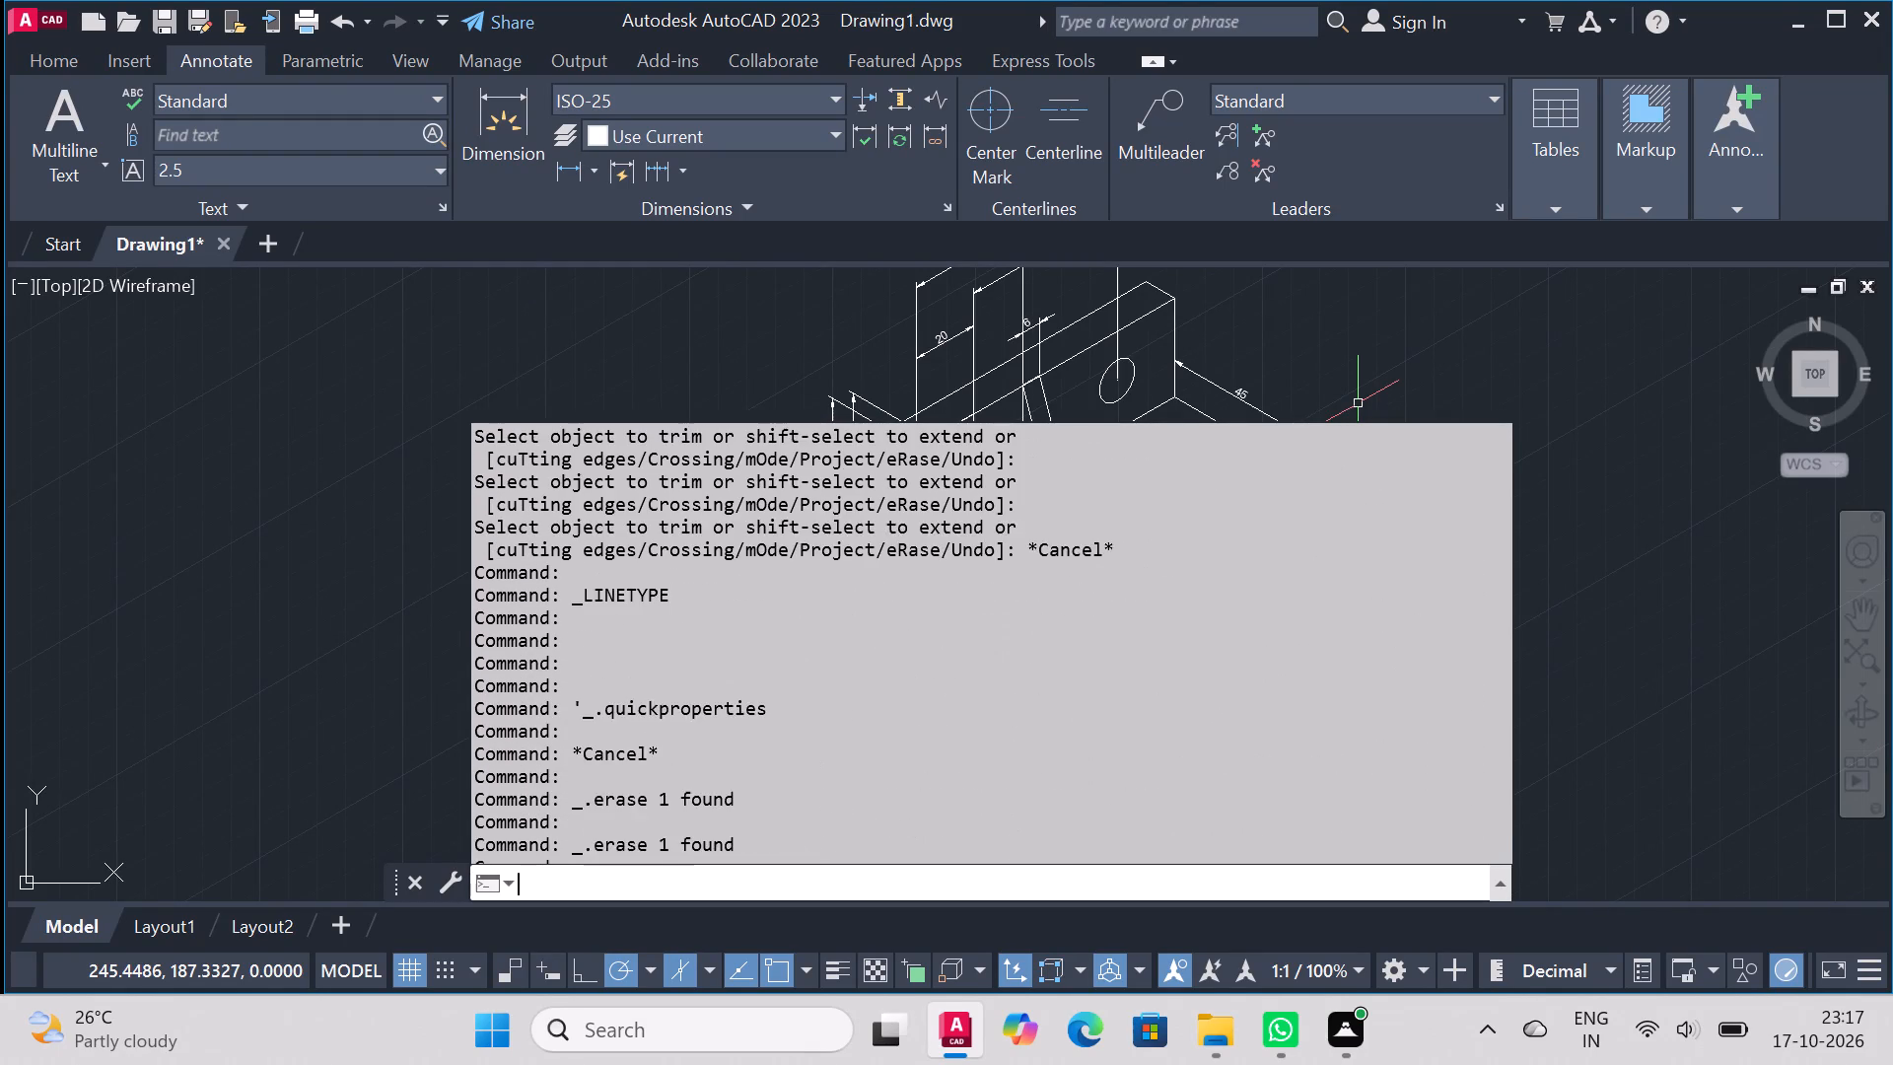
pyautogui.scroll(20, 714, 714)
pyautogui.scroll(10, 714, 714)
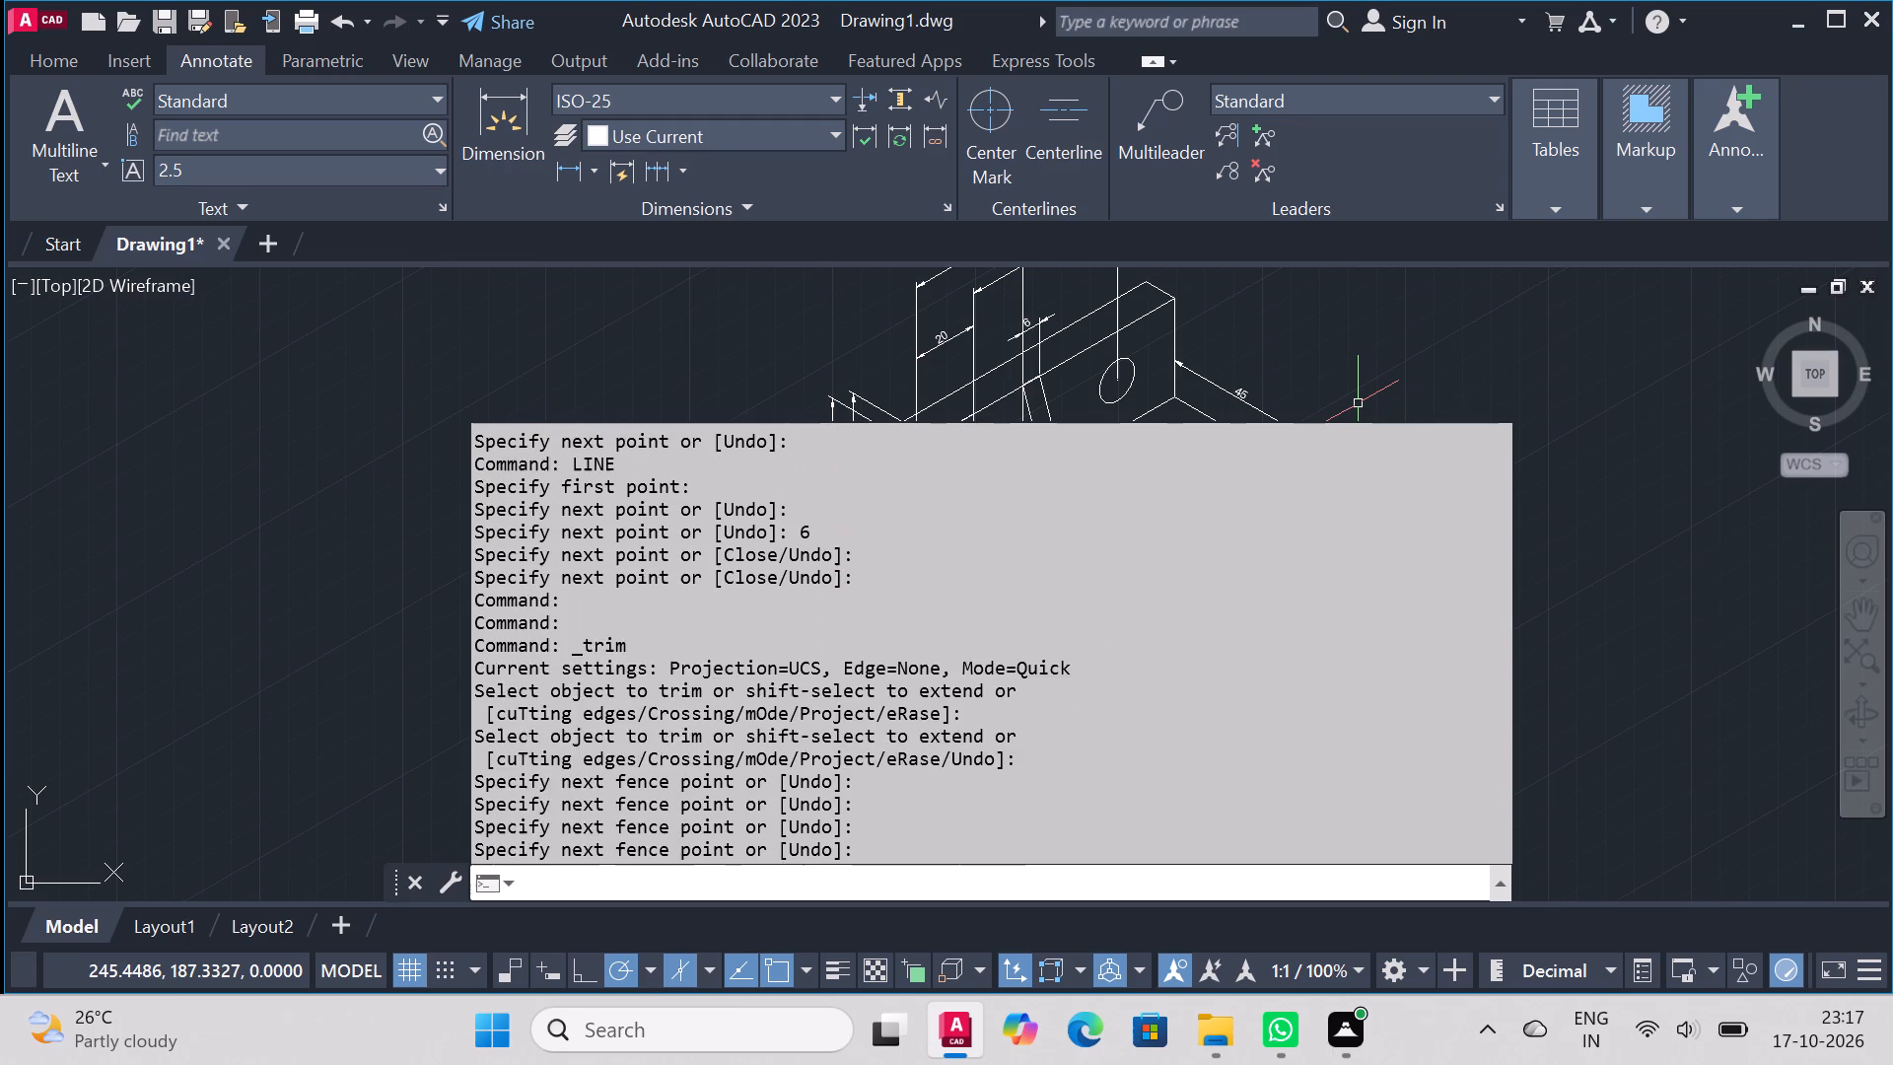
pyautogui.scroll(16, 713, 716)
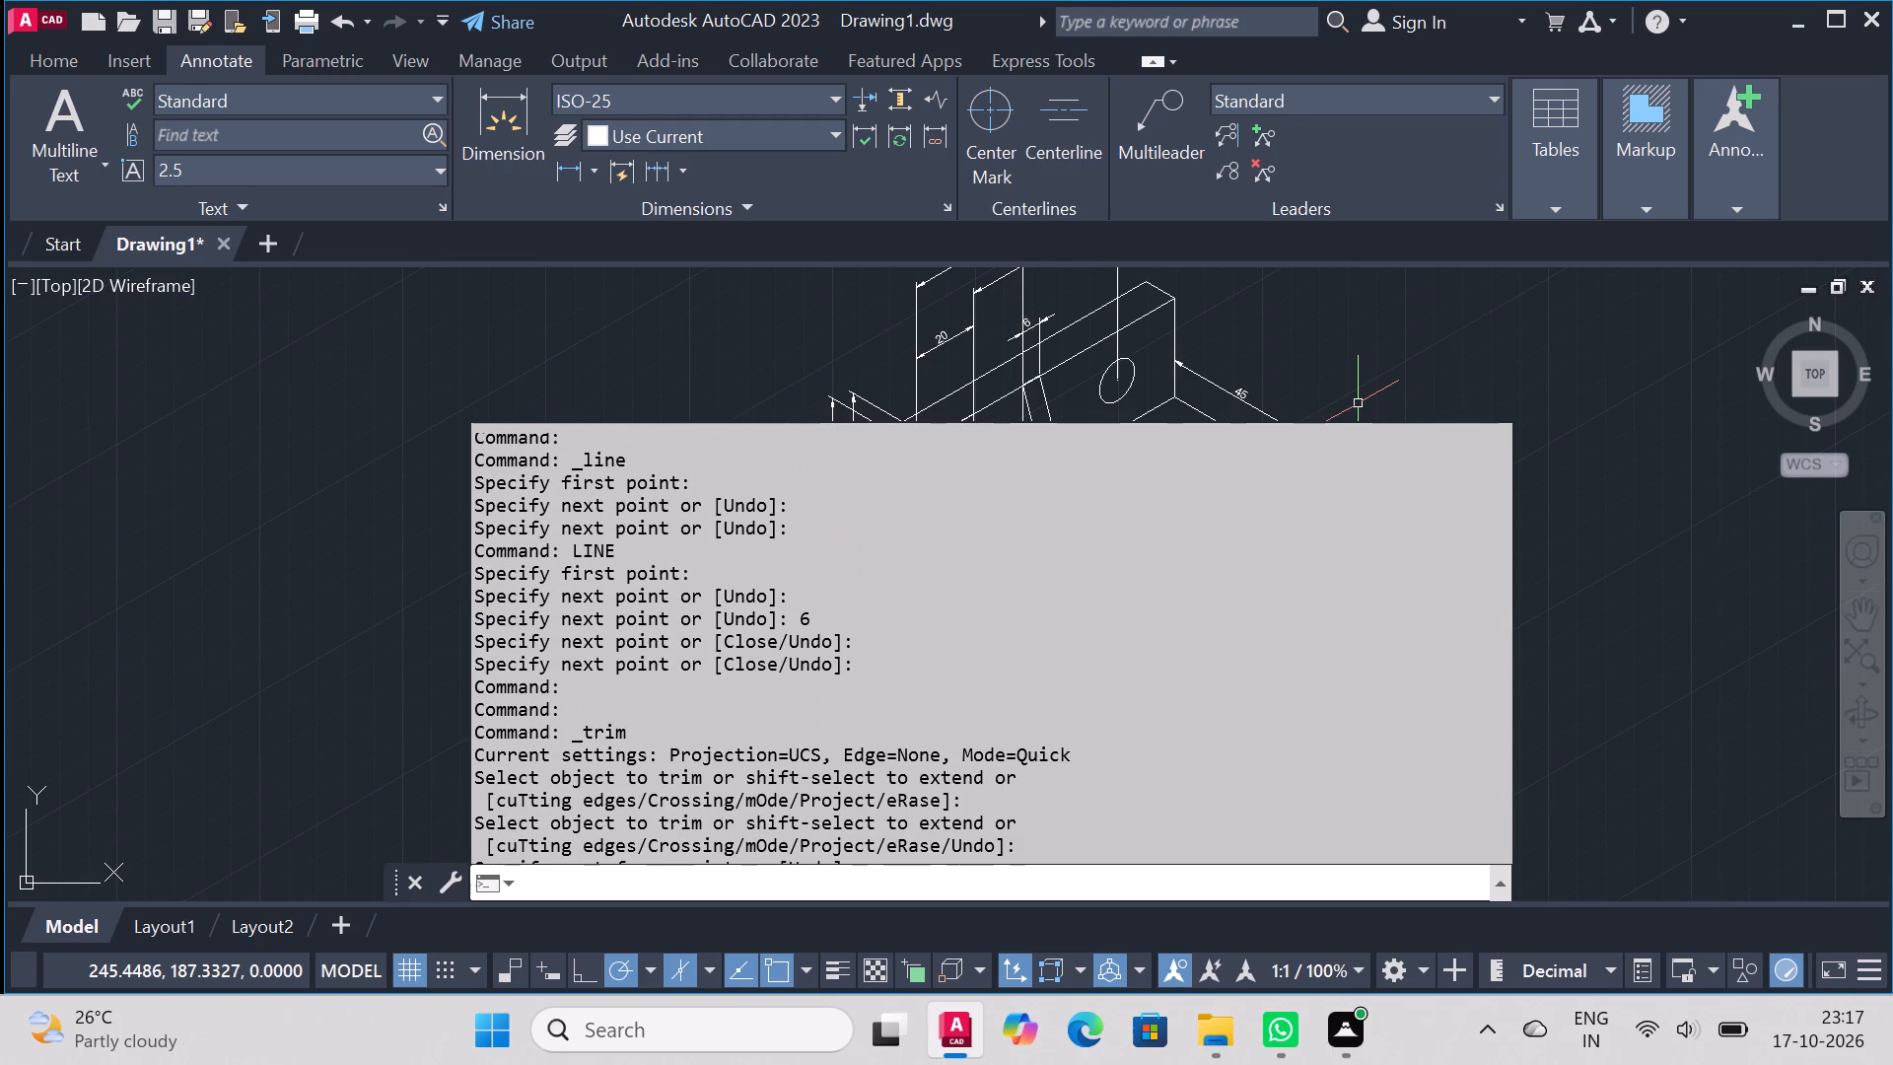
pyautogui.scroll(2, 626, 487)
pyautogui.scroll(-7, 626, 487)
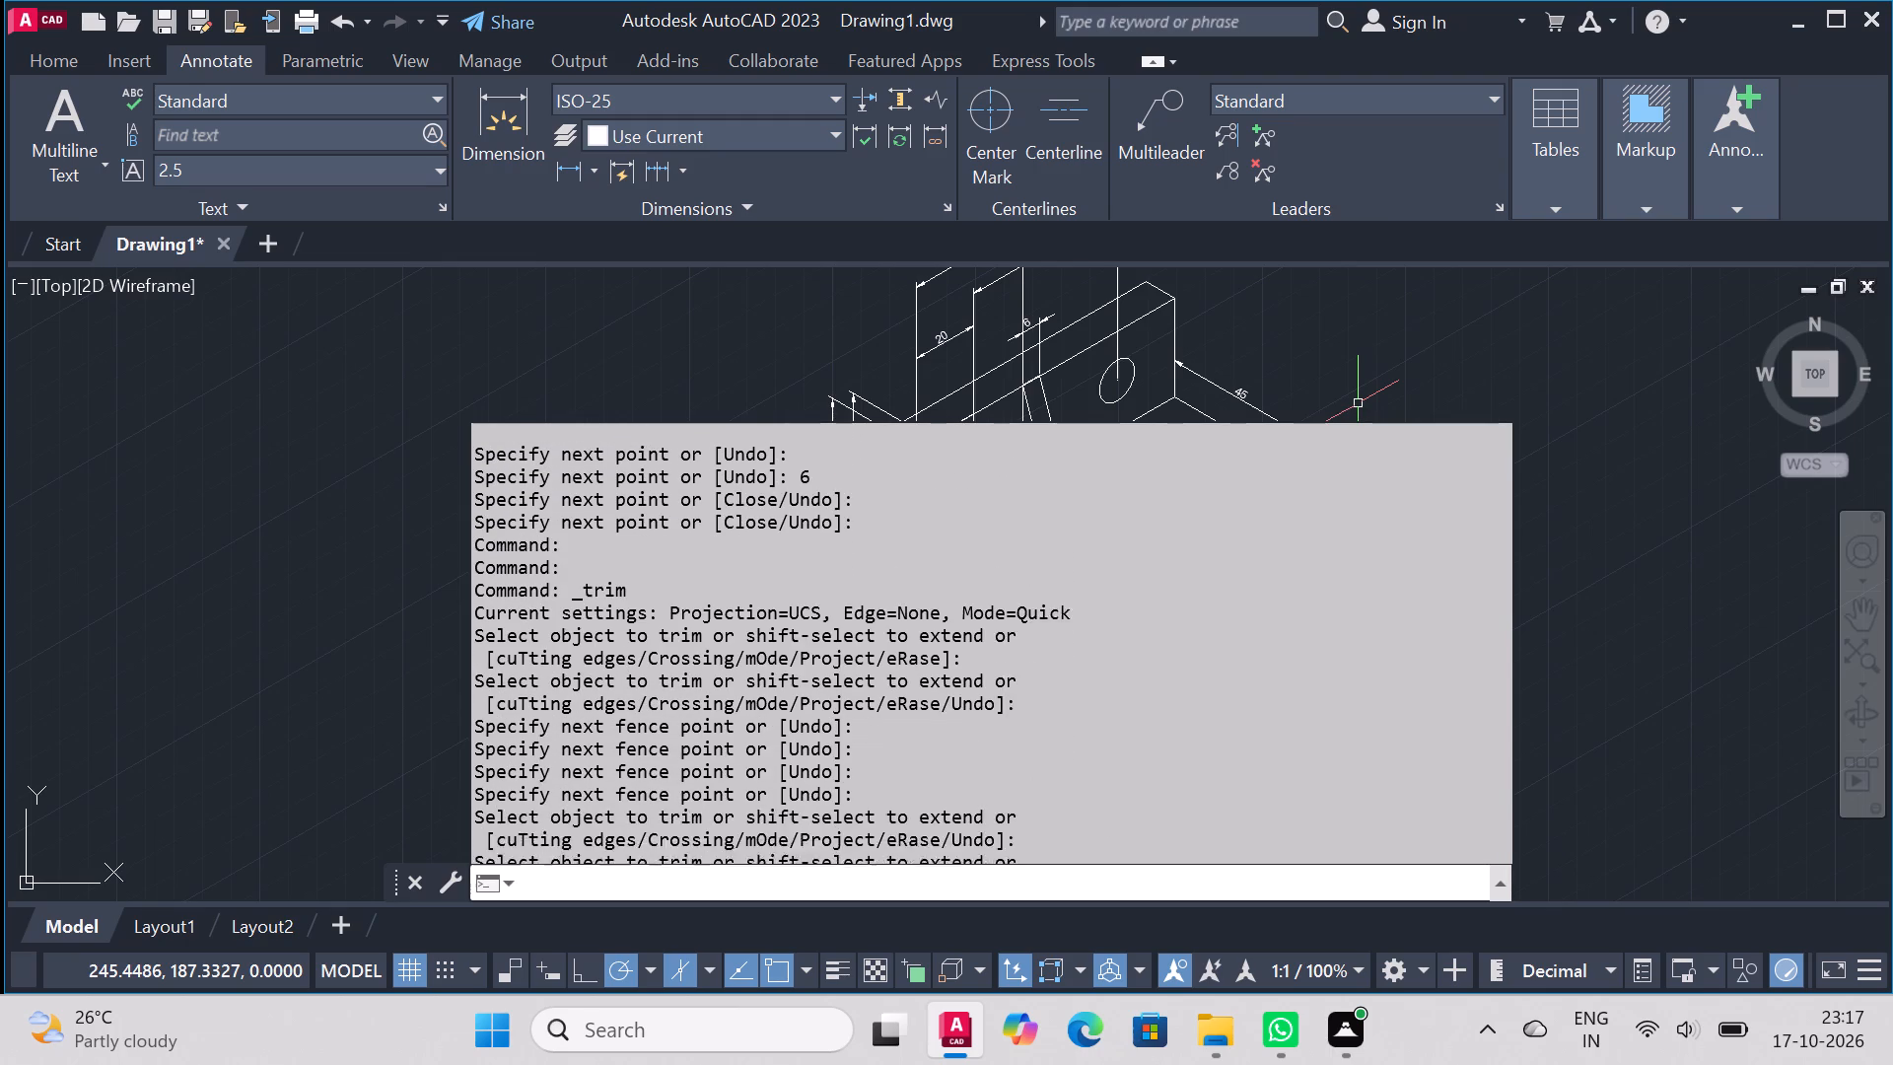
pyautogui.scroll(-9, 626, 487)
# Turn off command logging with LOGFILEOFF.
pyautogui.write('log')
pyautogui.write('file')
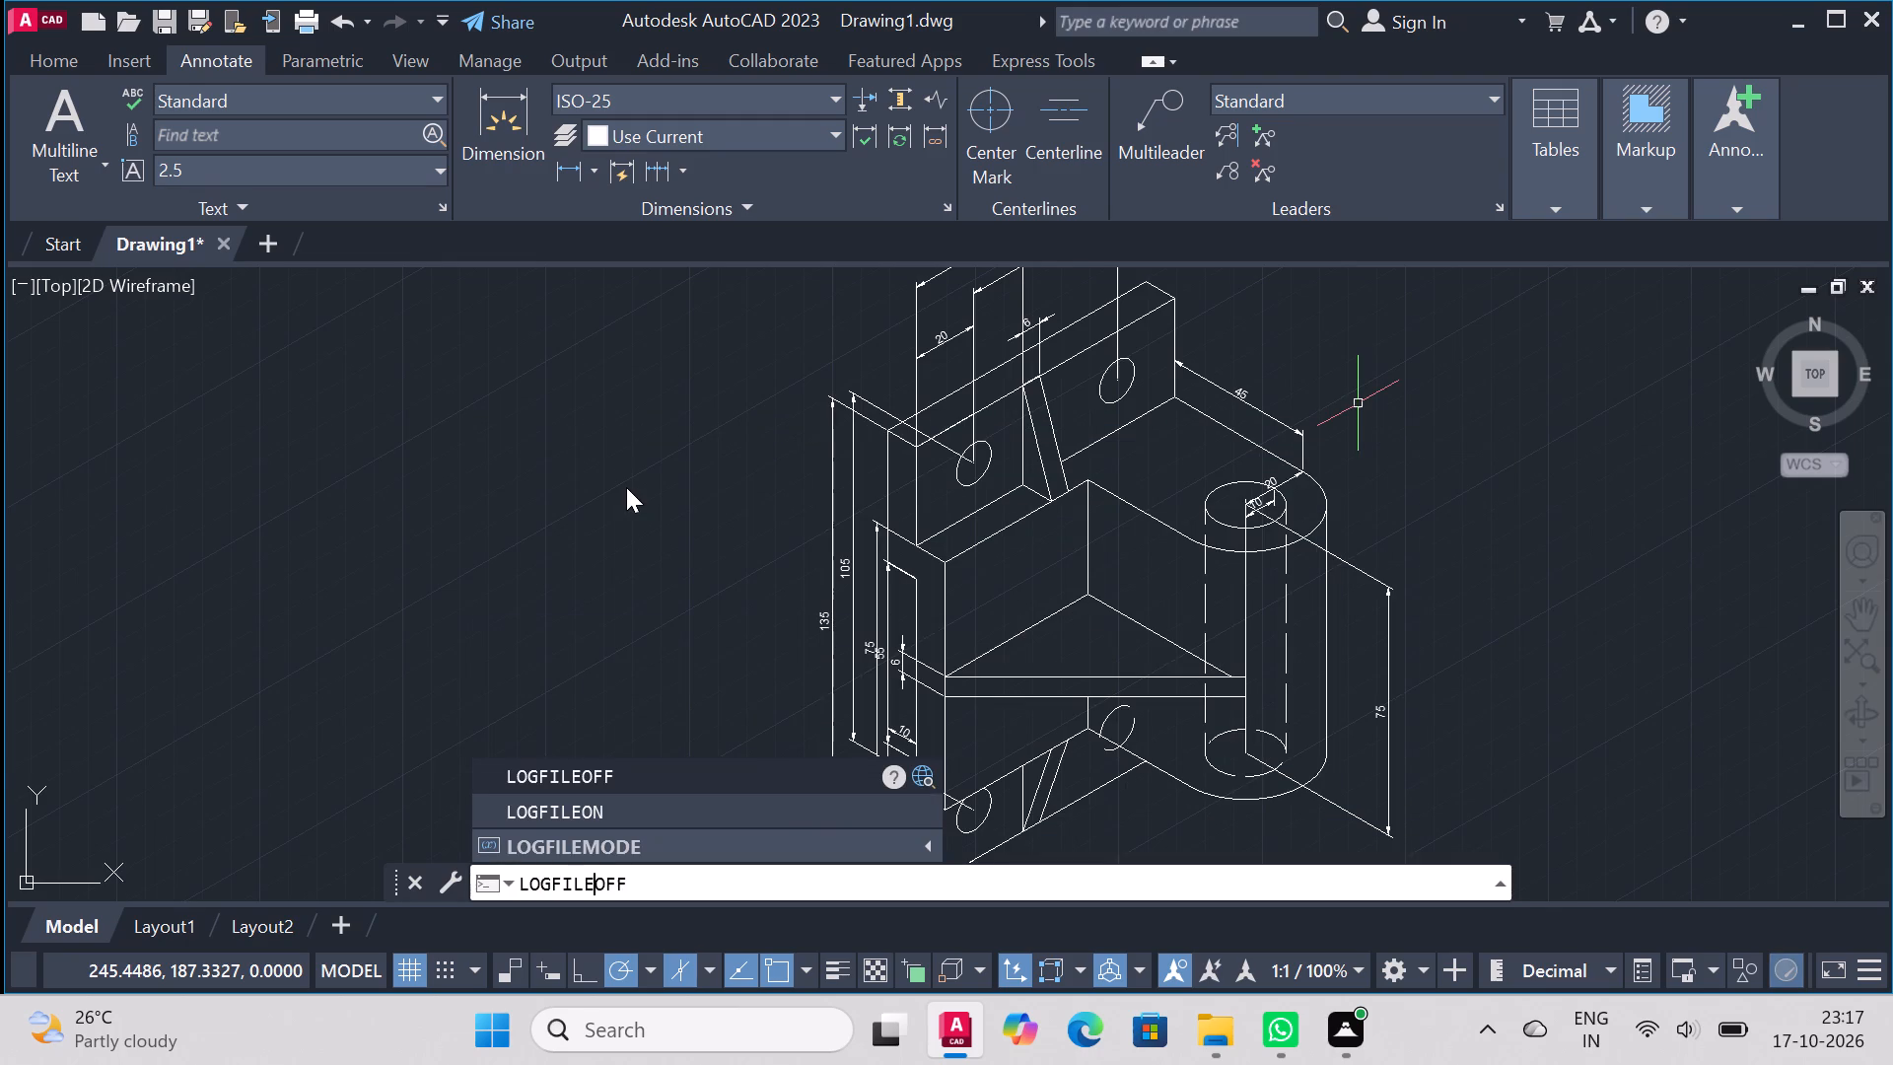
pyautogui.press('Return')
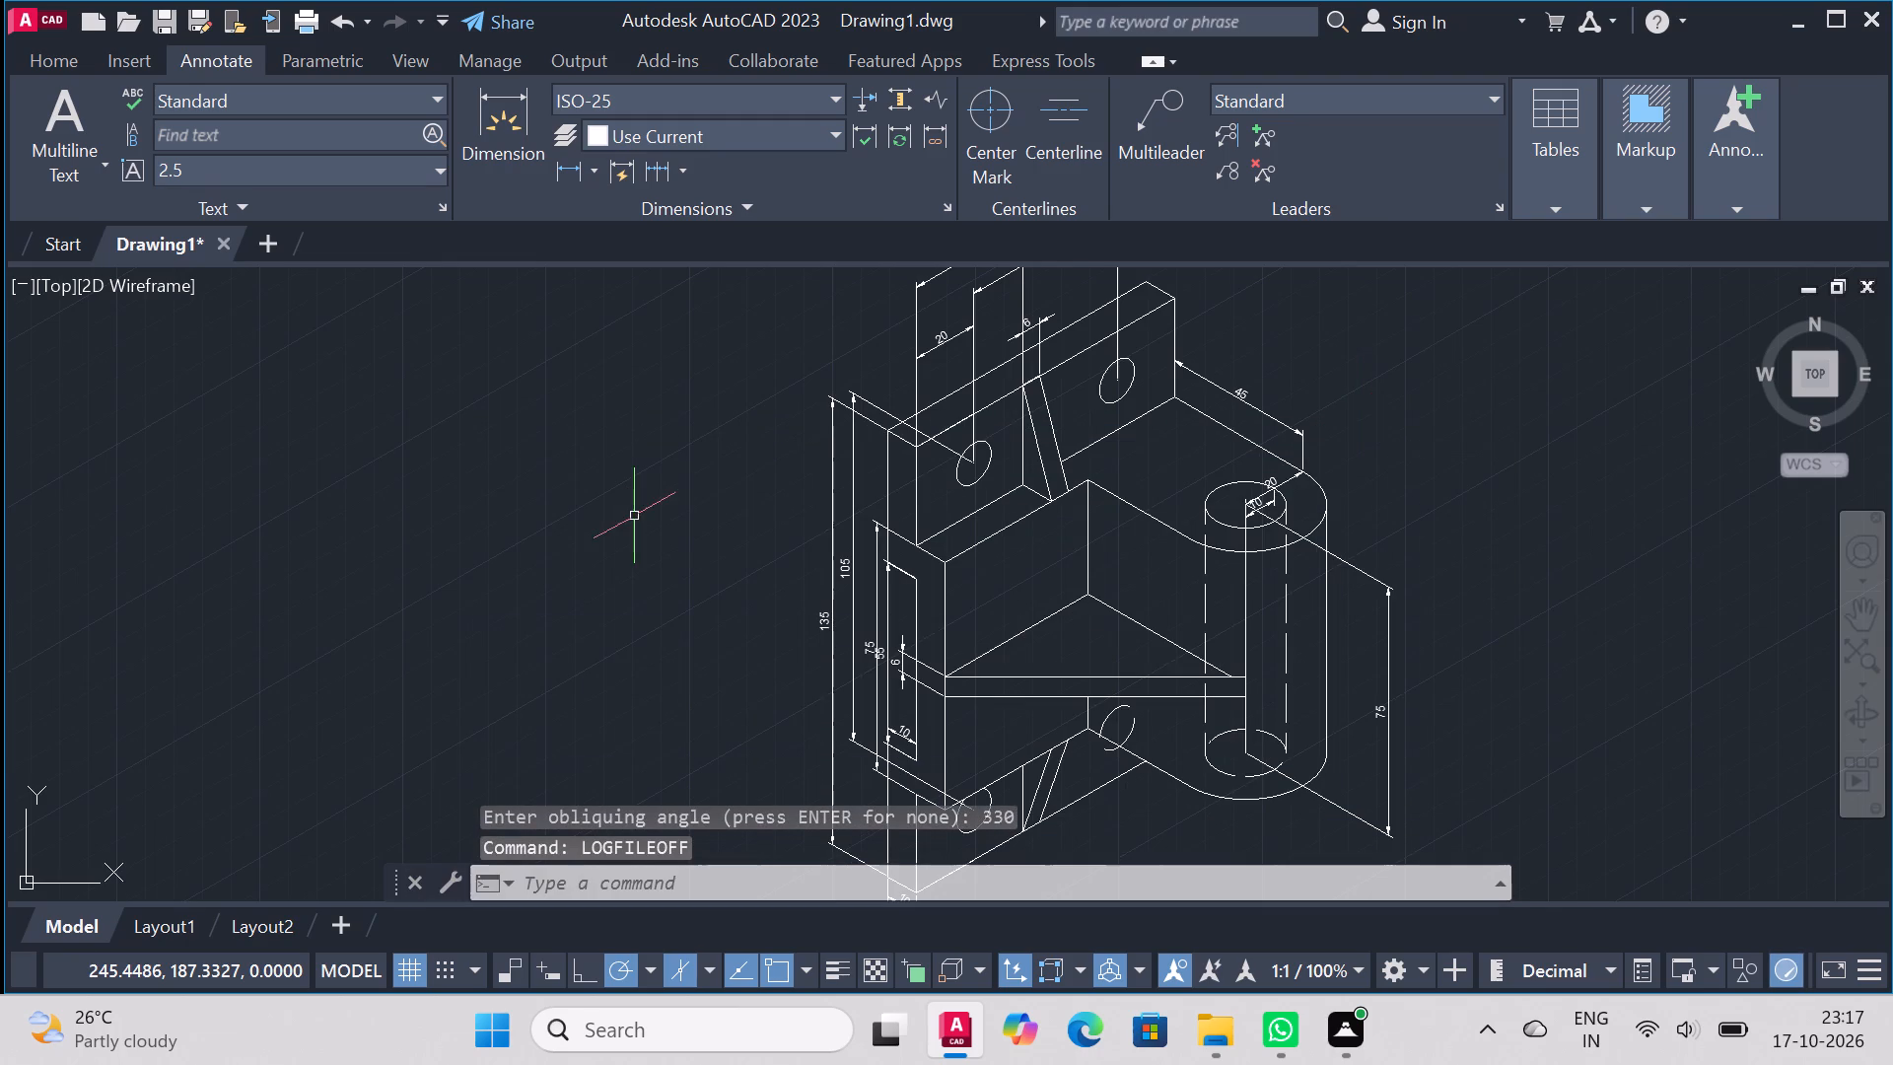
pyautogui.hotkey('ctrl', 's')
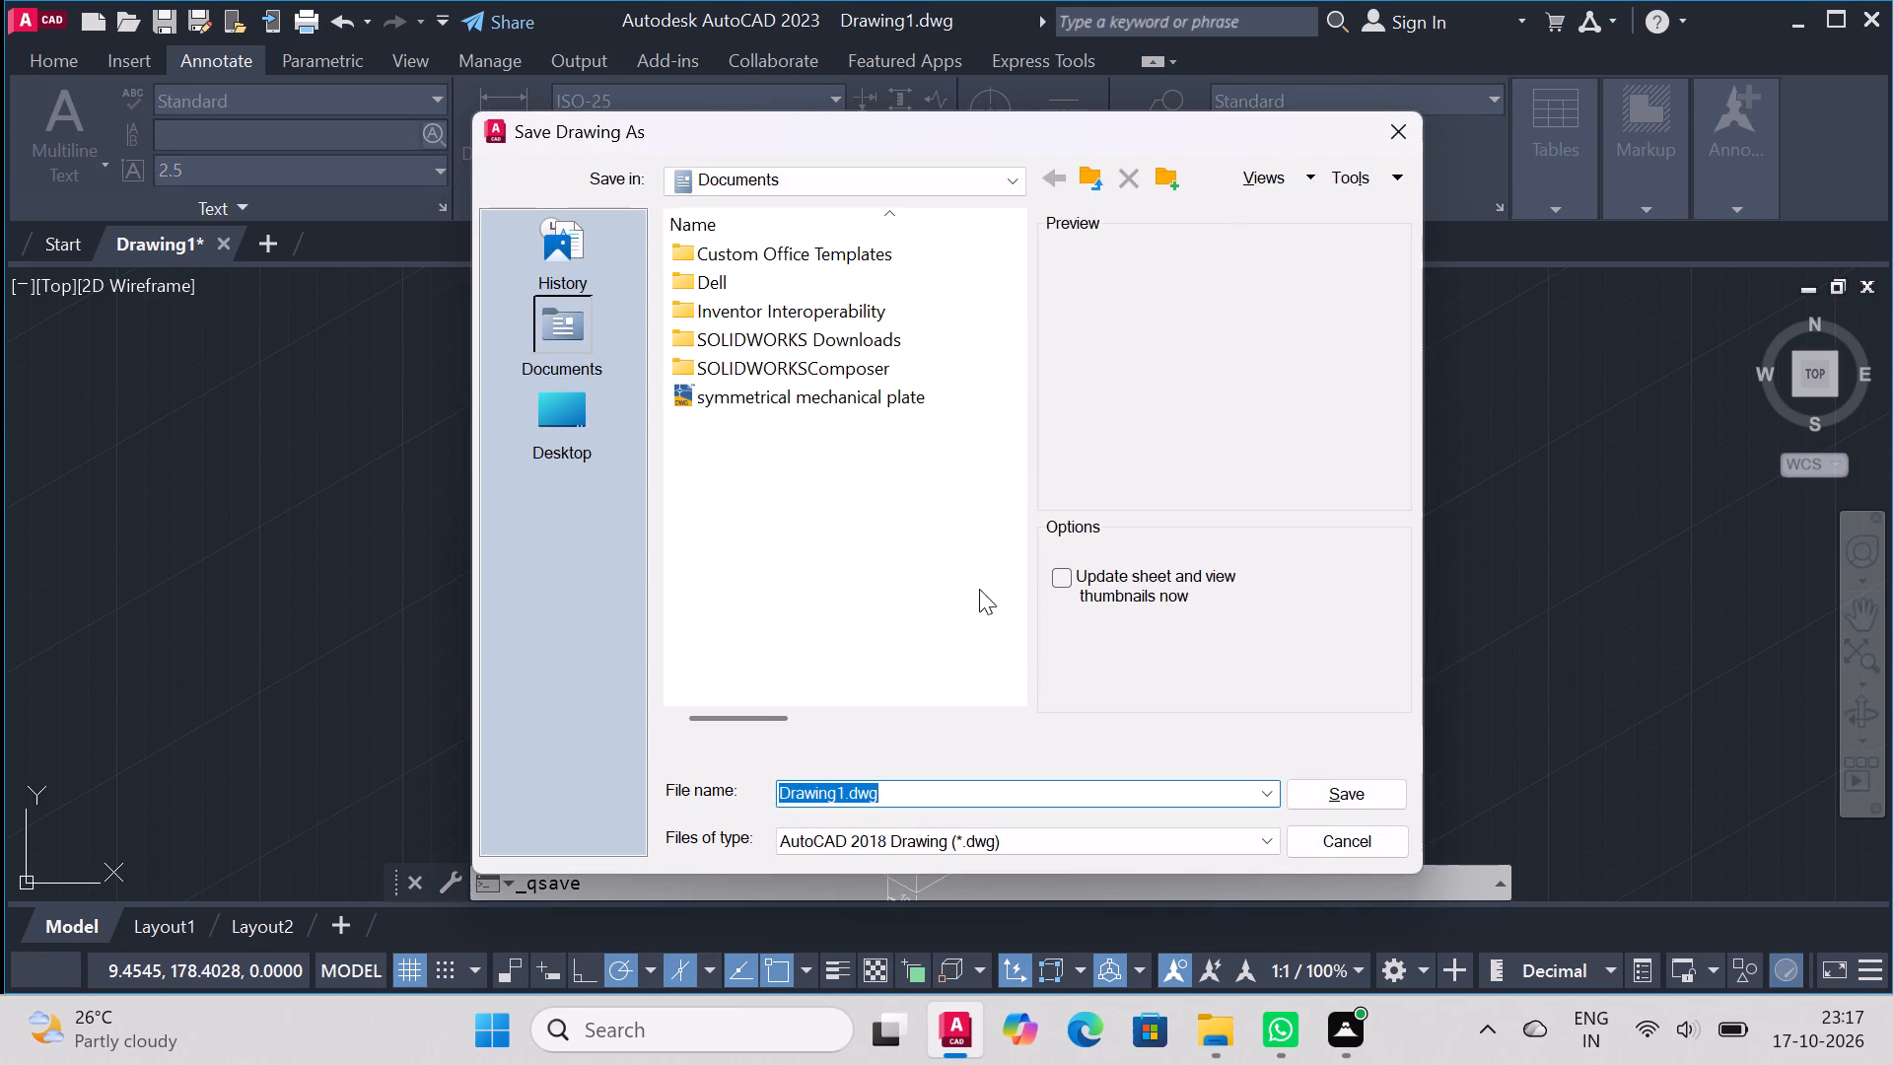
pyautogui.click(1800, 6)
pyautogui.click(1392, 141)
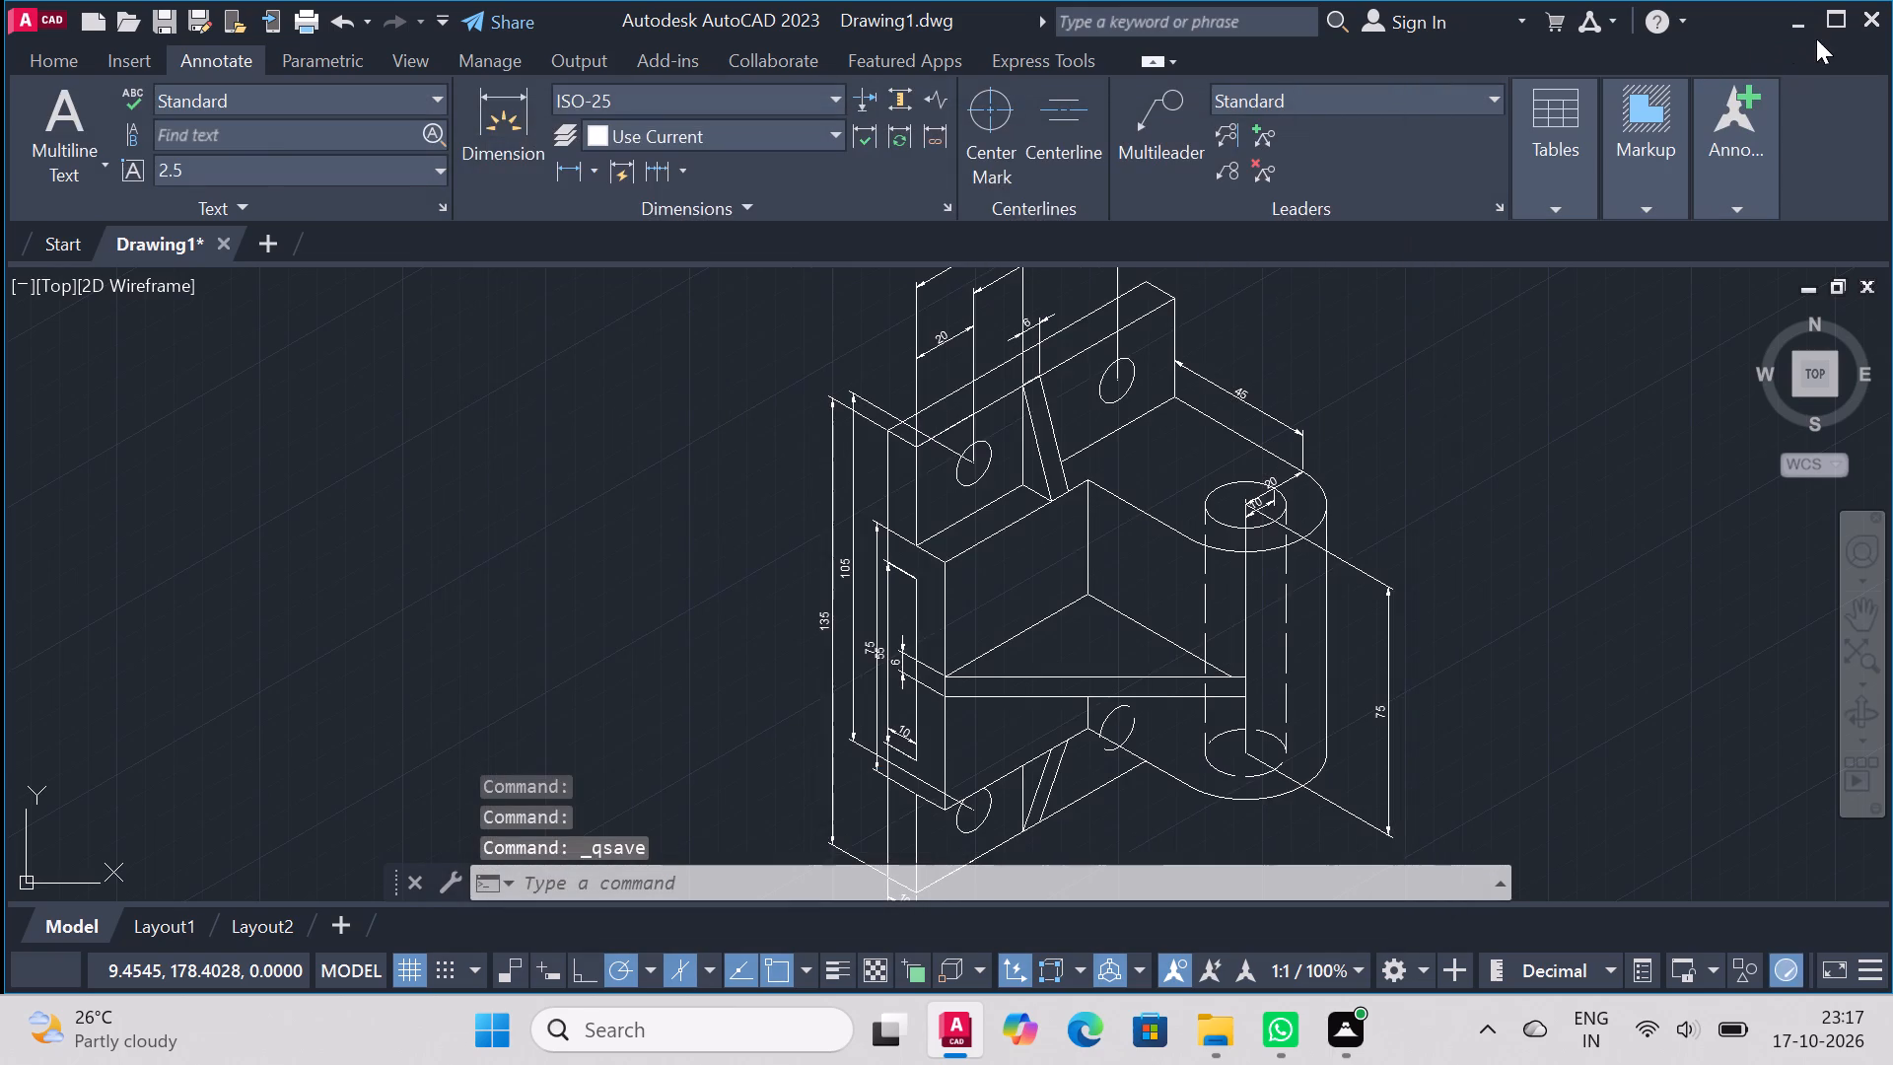
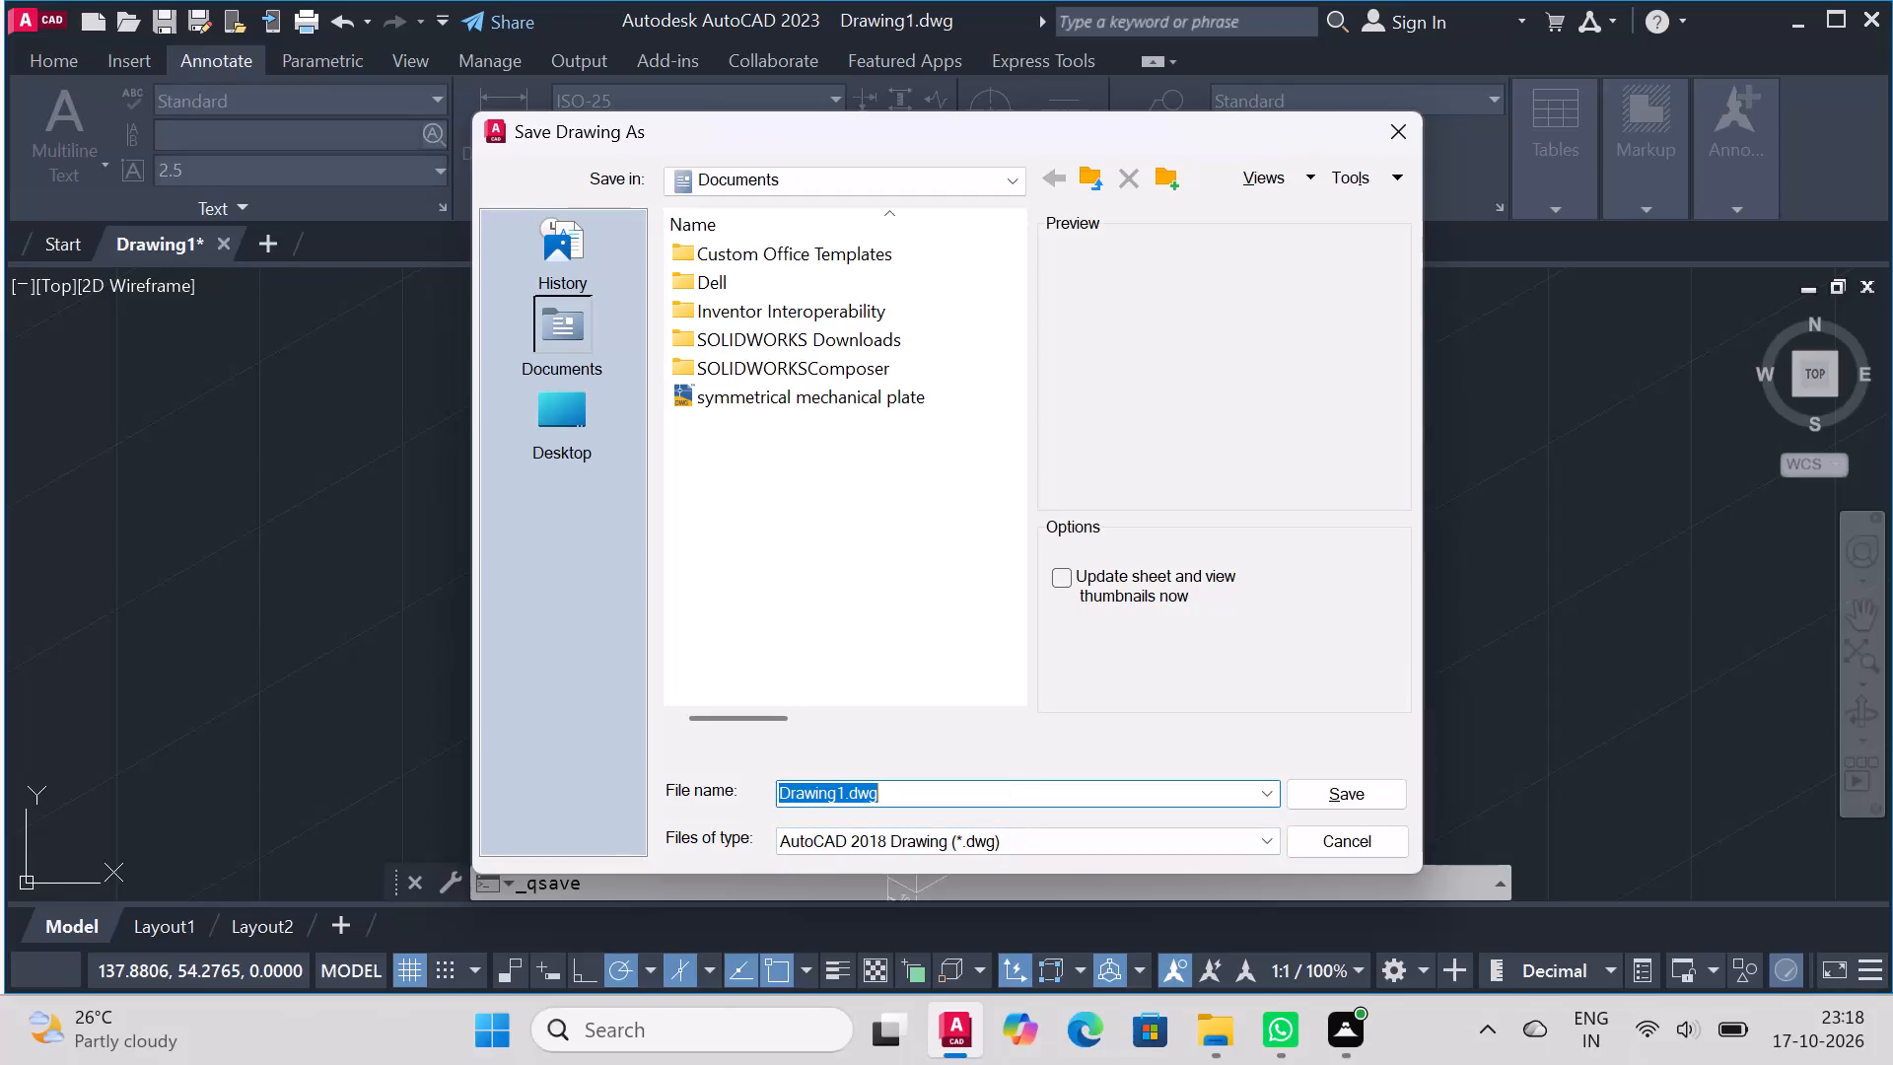
# Save the drawing to the Desktop as wall-mounted L-bracket in AutoCAD 2018 Drawing format.
pyautogui.hotkey('ctrl', 'v')
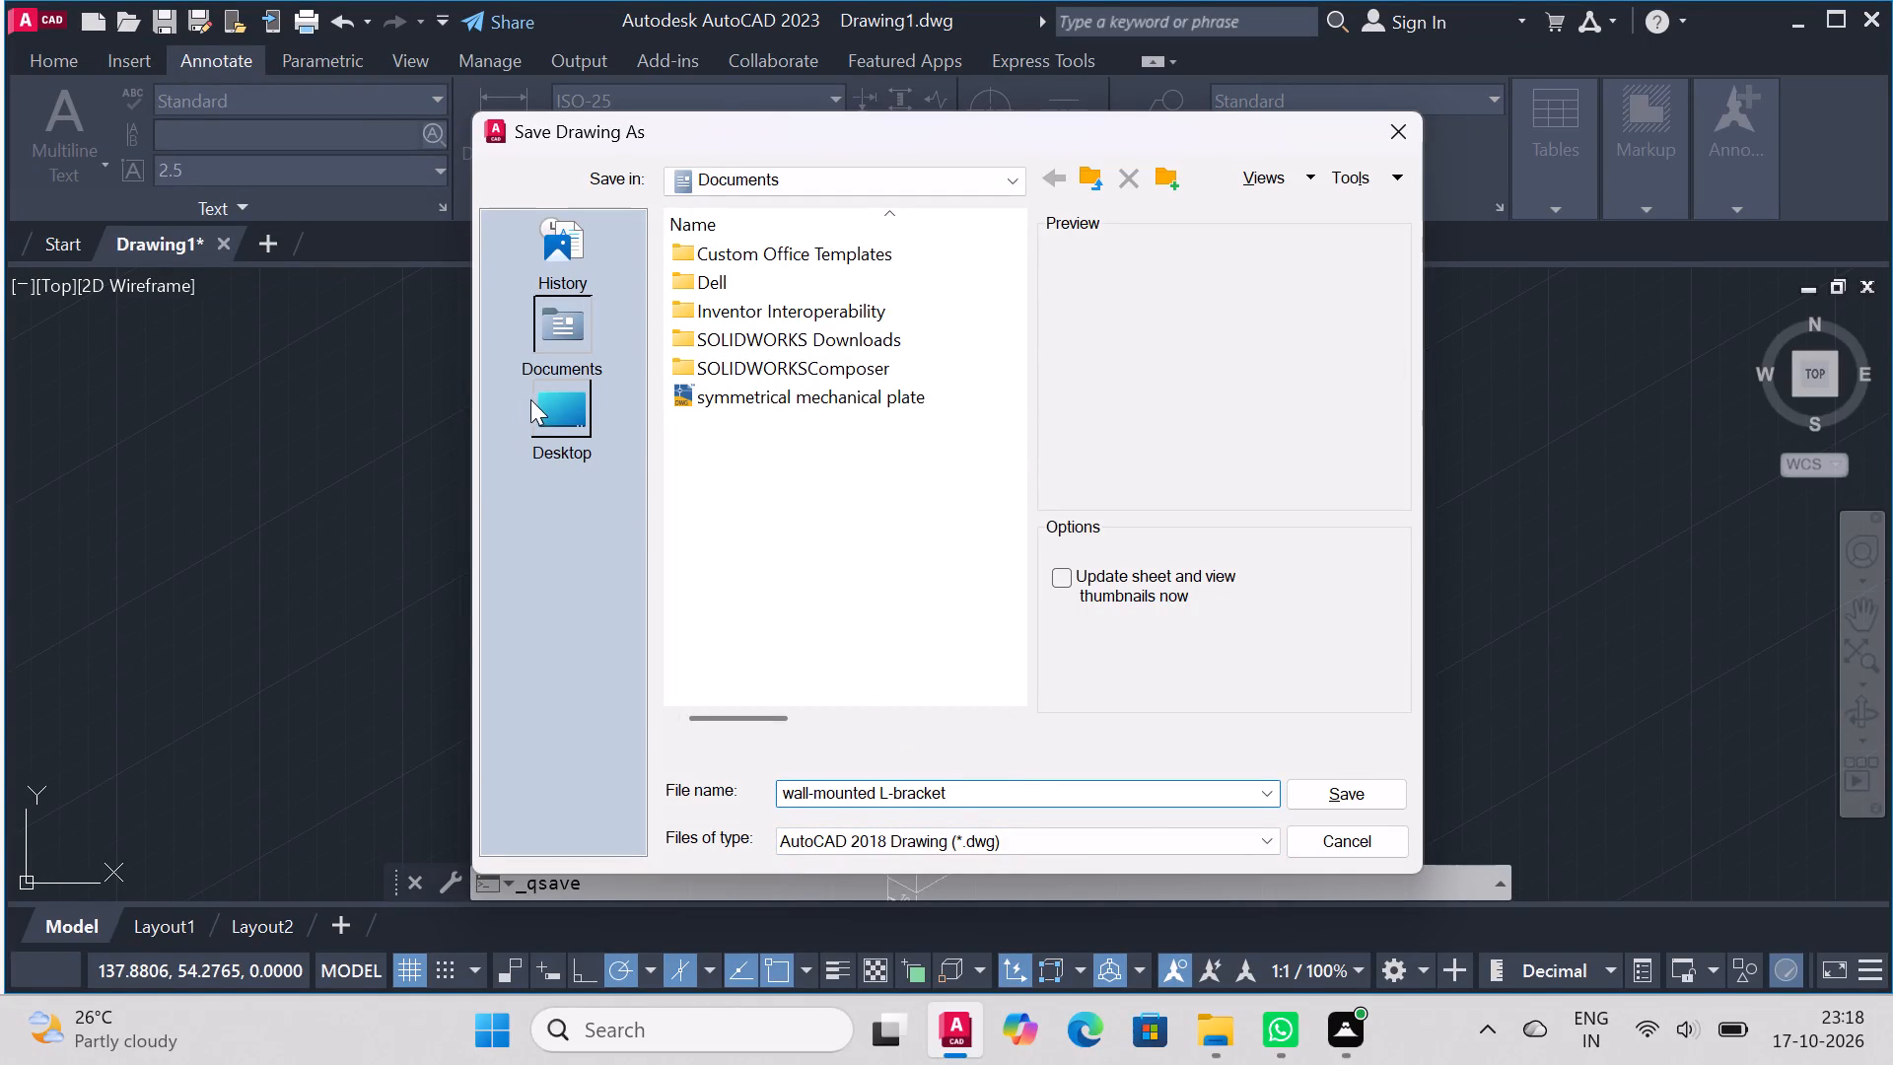
pyautogui.click(539, 405)
pyautogui.click(1344, 802)
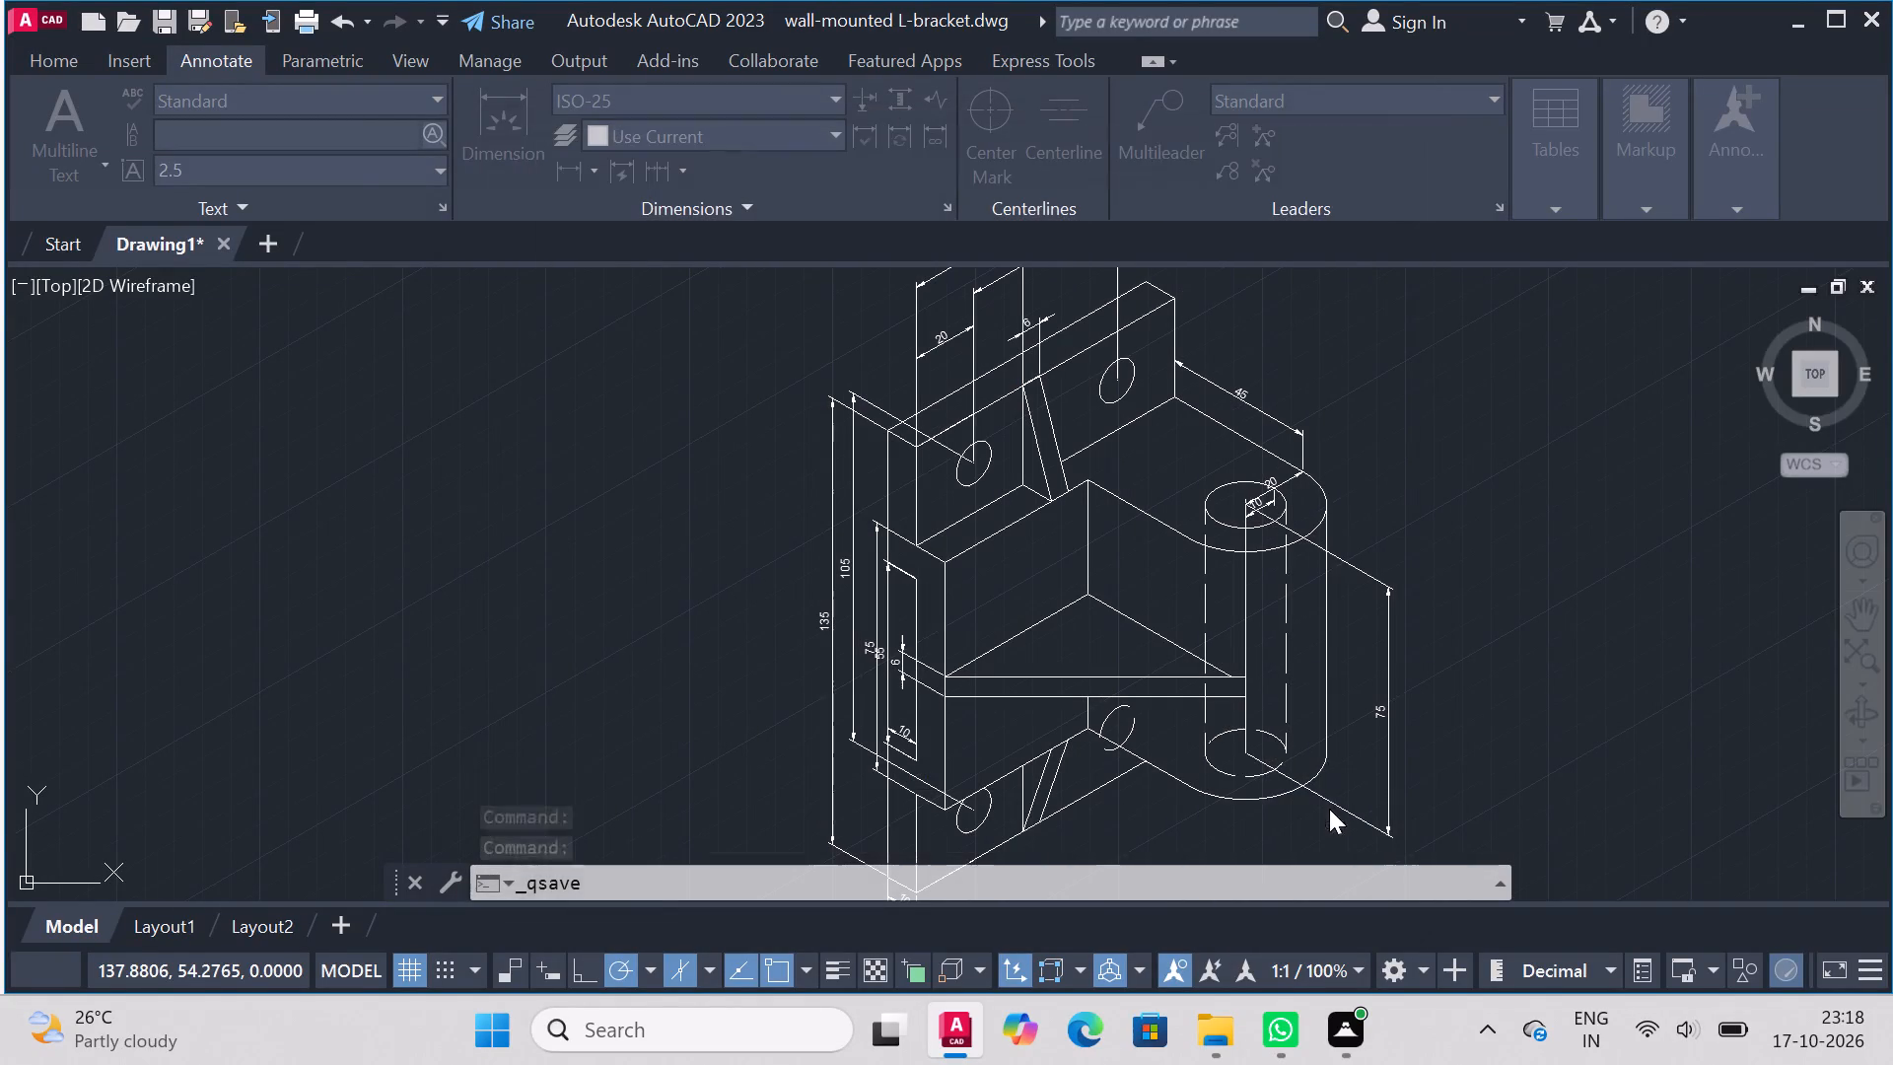
# Set up a plot with DWG To PDF.pc3, using a window around the whole dimensioned bracket, centred on the sheet in landscape orientation.
pyautogui.write('plot')
pyautogui.press('Return')
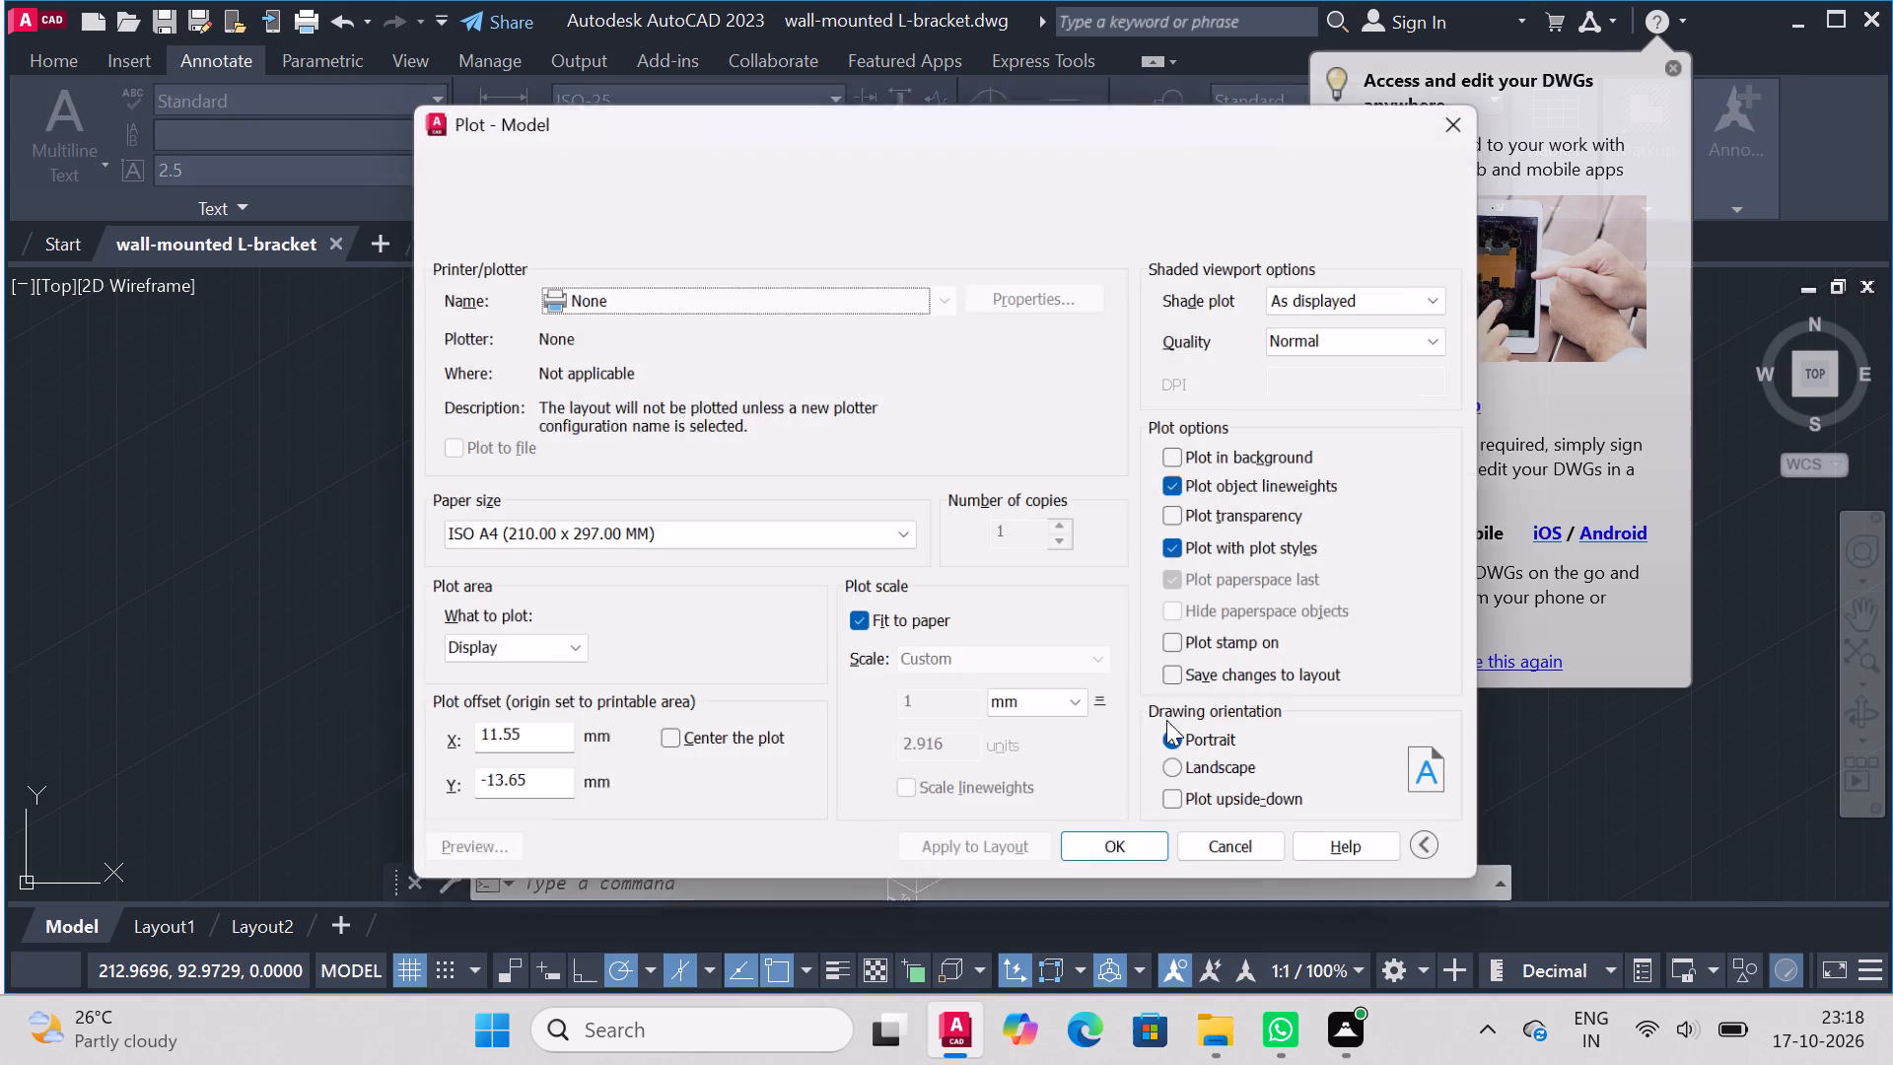
pyautogui.click(941, 306)
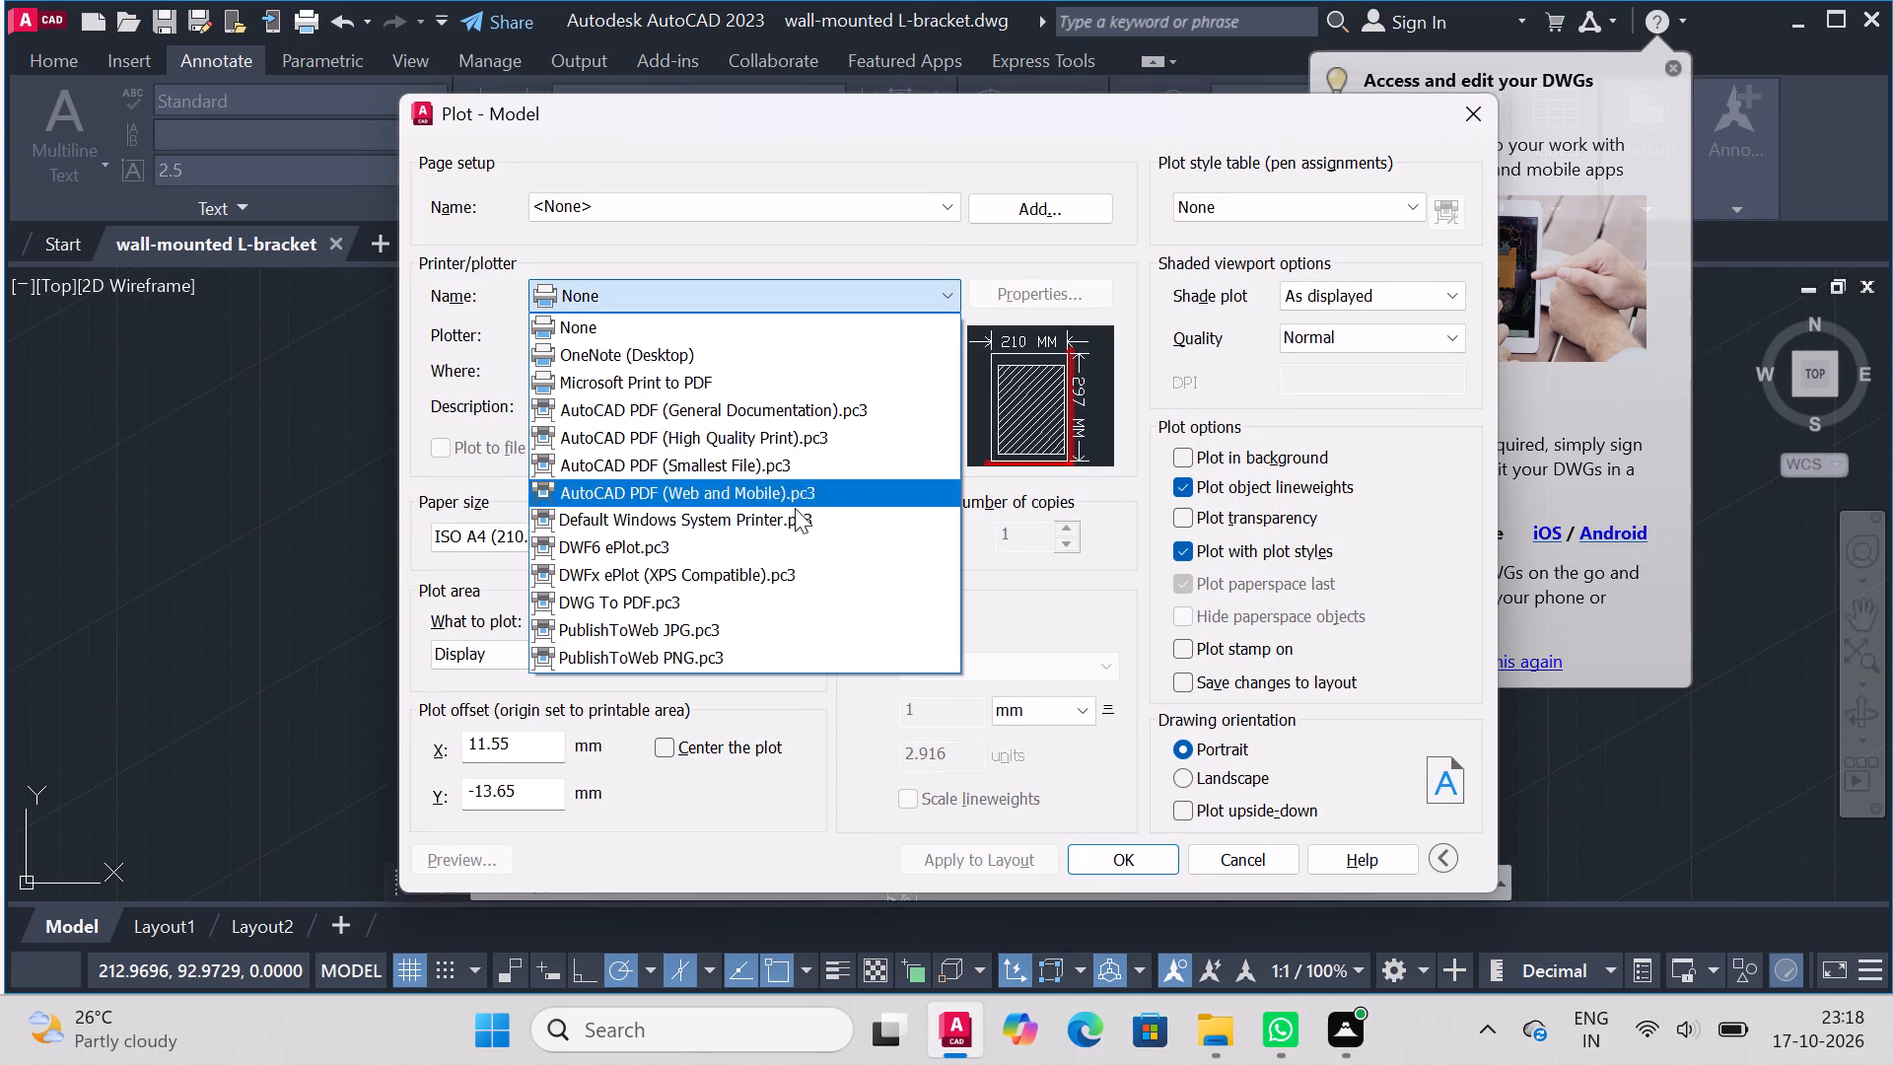
pyautogui.click(768, 595)
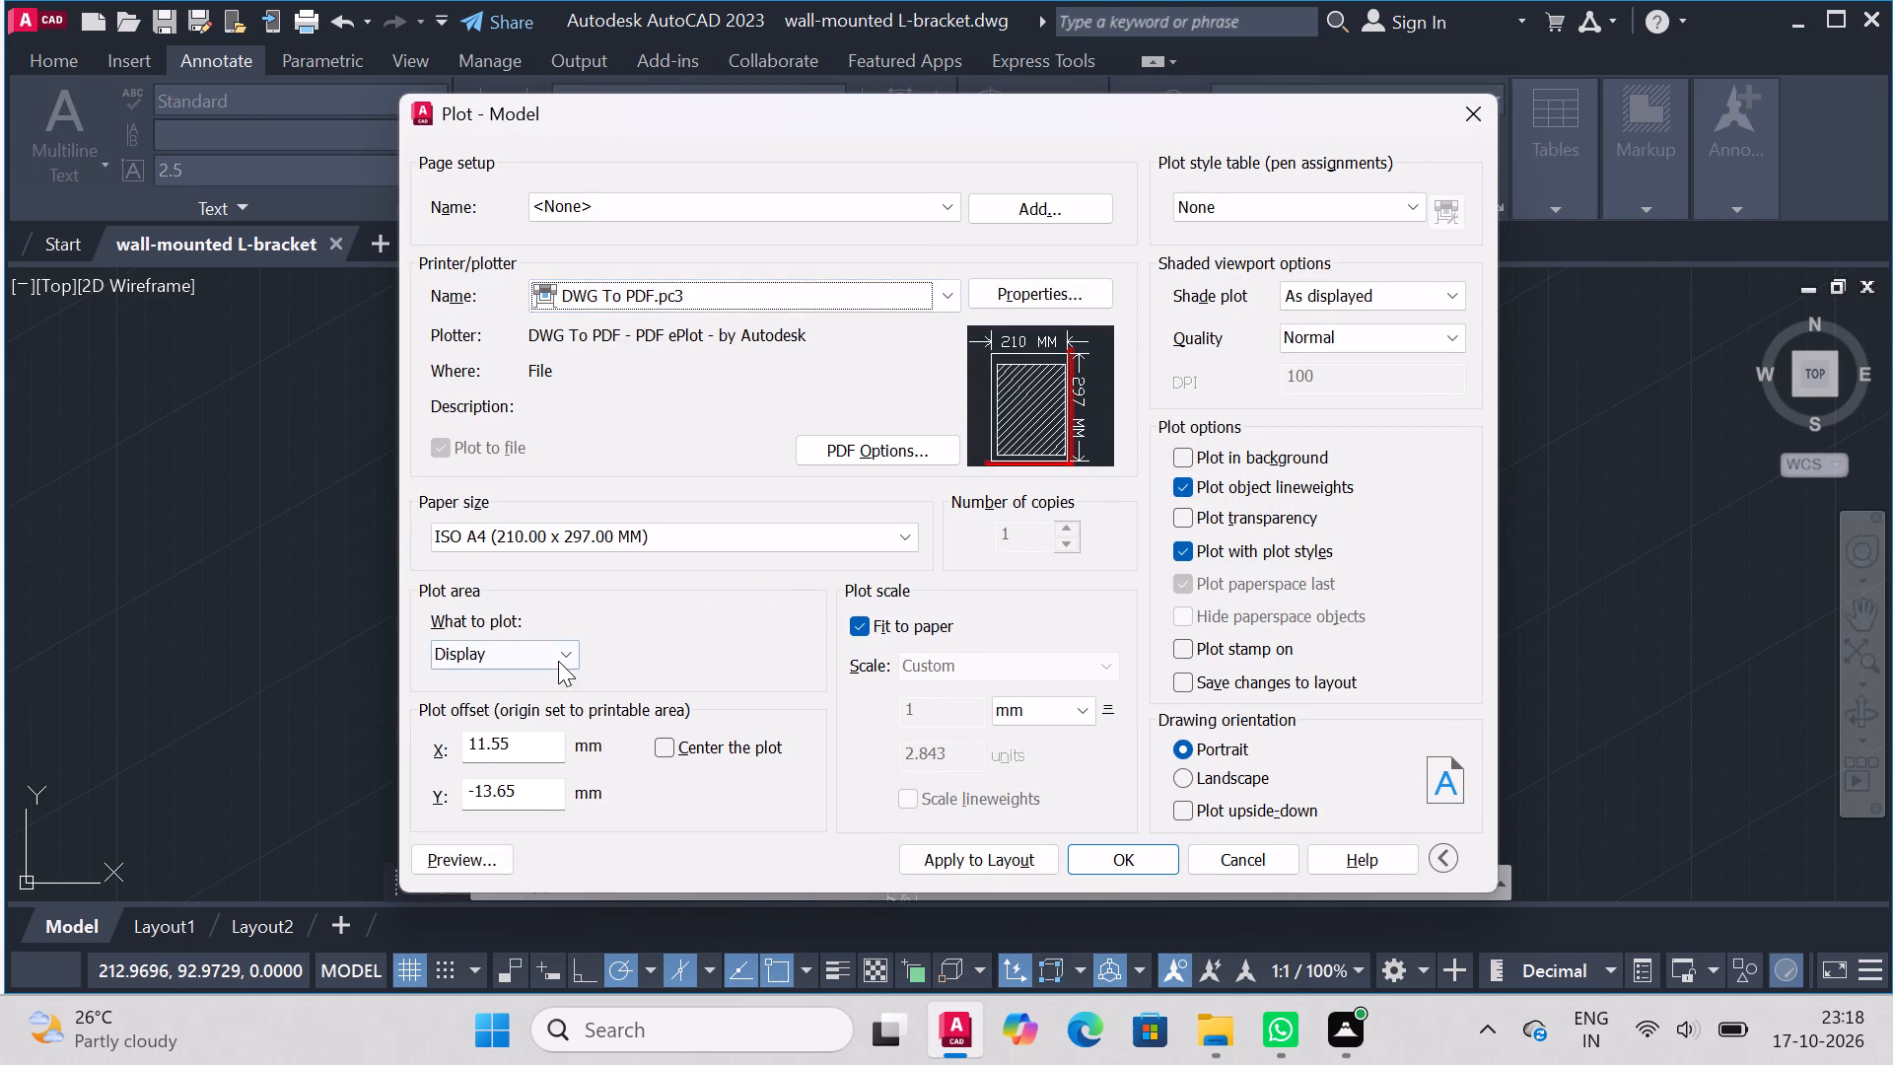
pyautogui.click(558, 661)
pyautogui.click(526, 735)
pyautogui.scroll(-4, 847, 542)
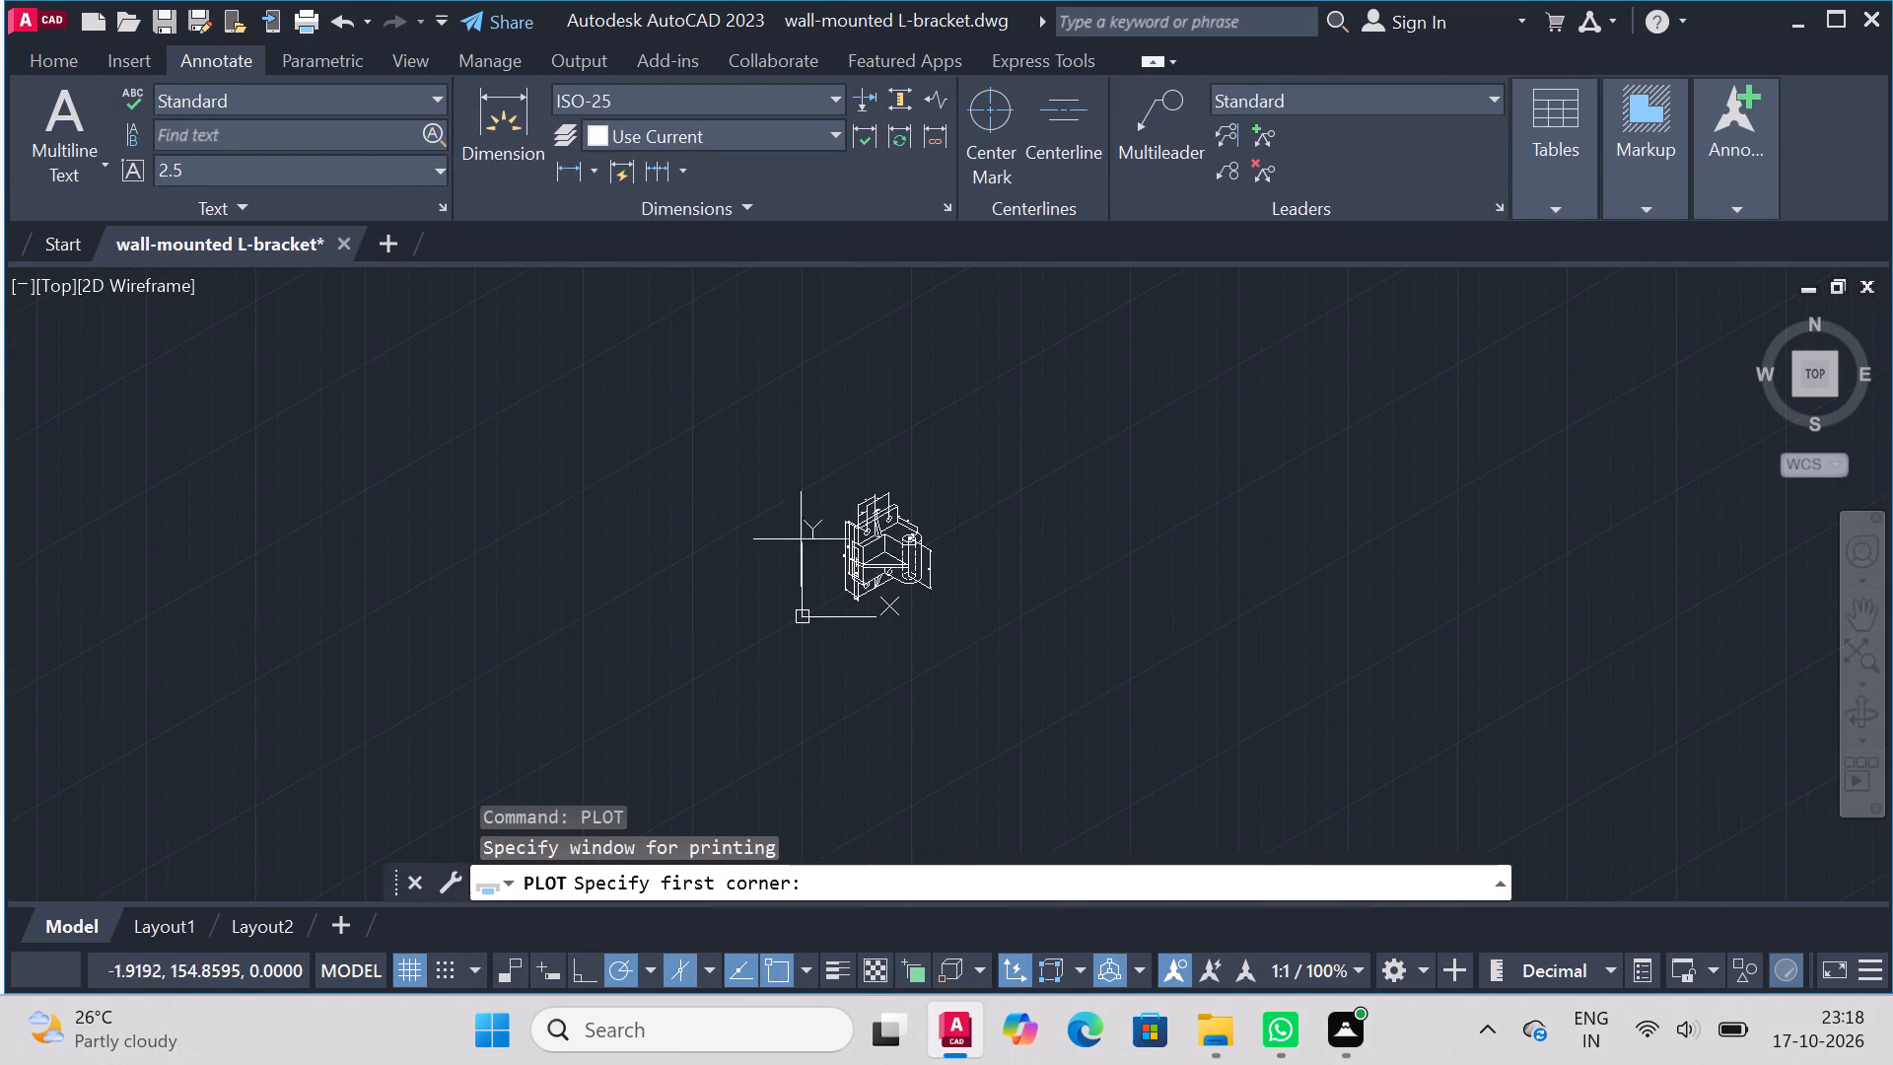
pyautogui.click(788, 476)
pyautogui.click(991, 613)
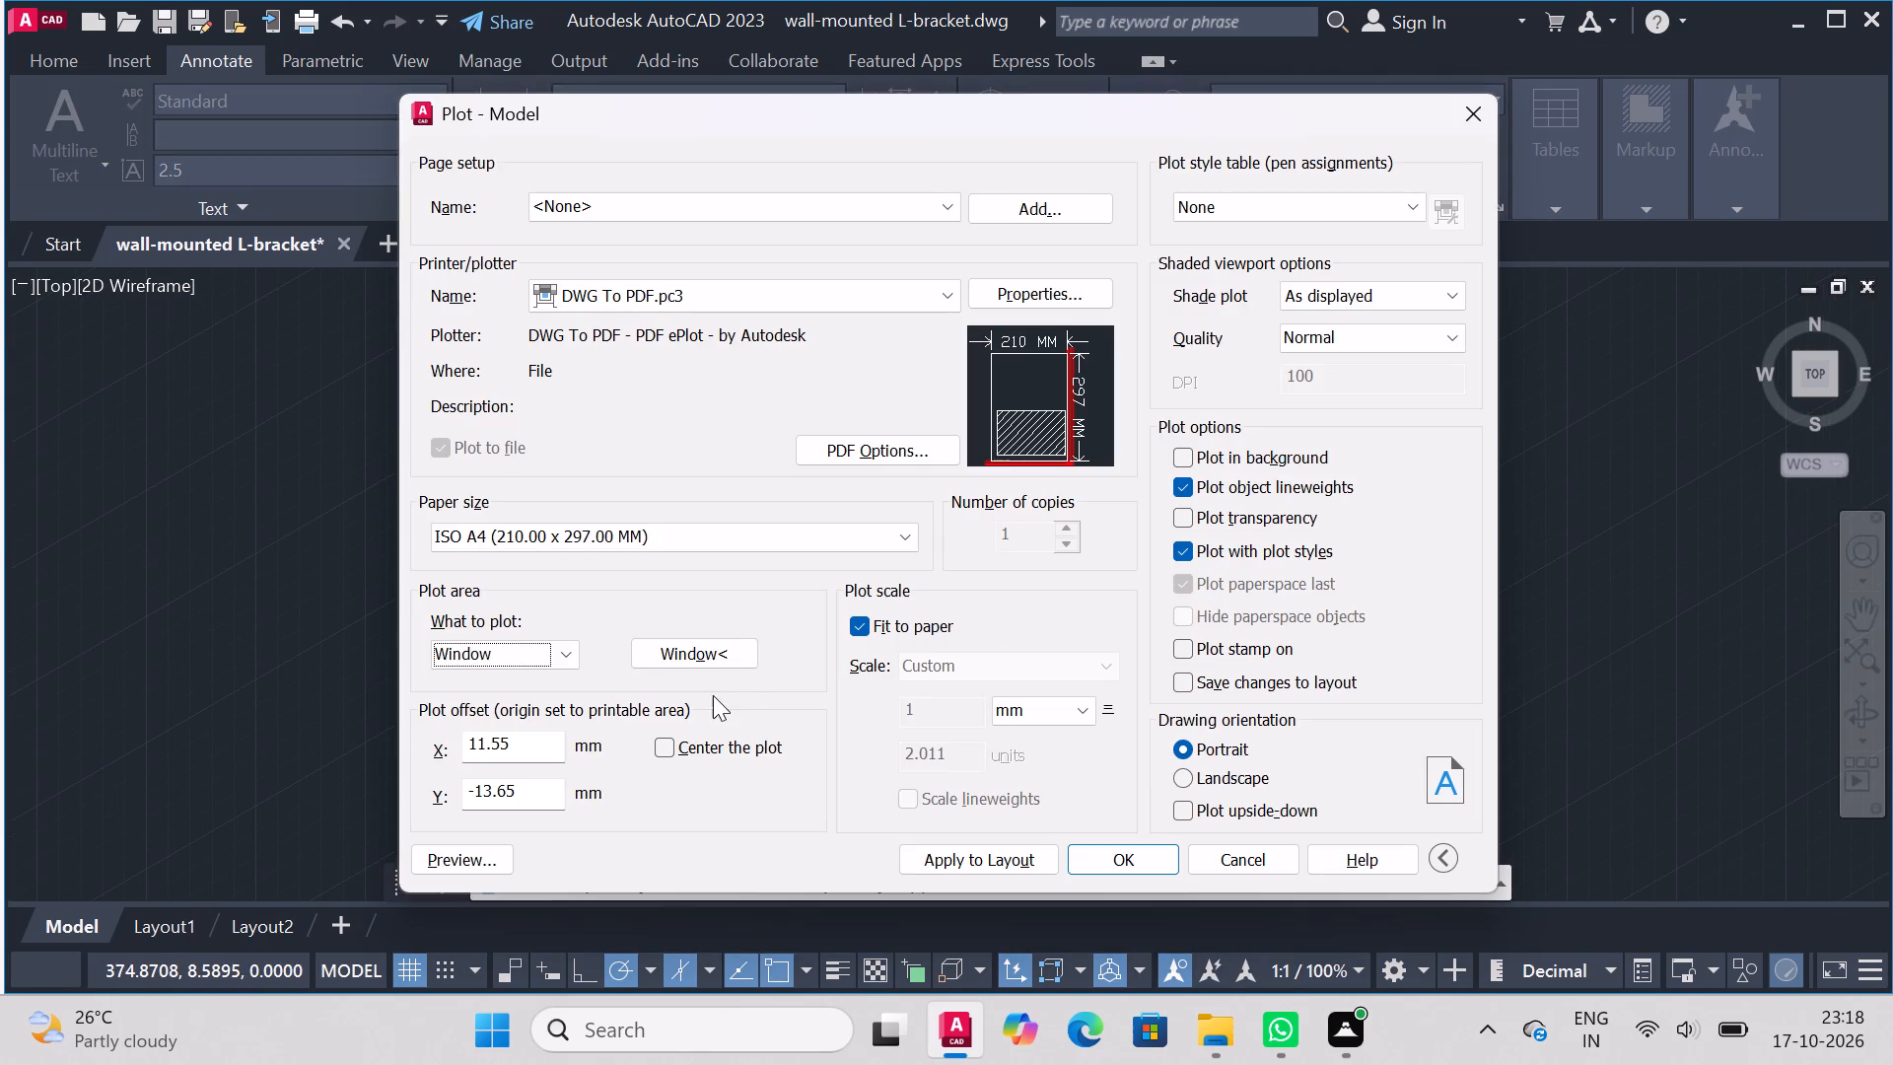
pyautogui.click(672, 753)
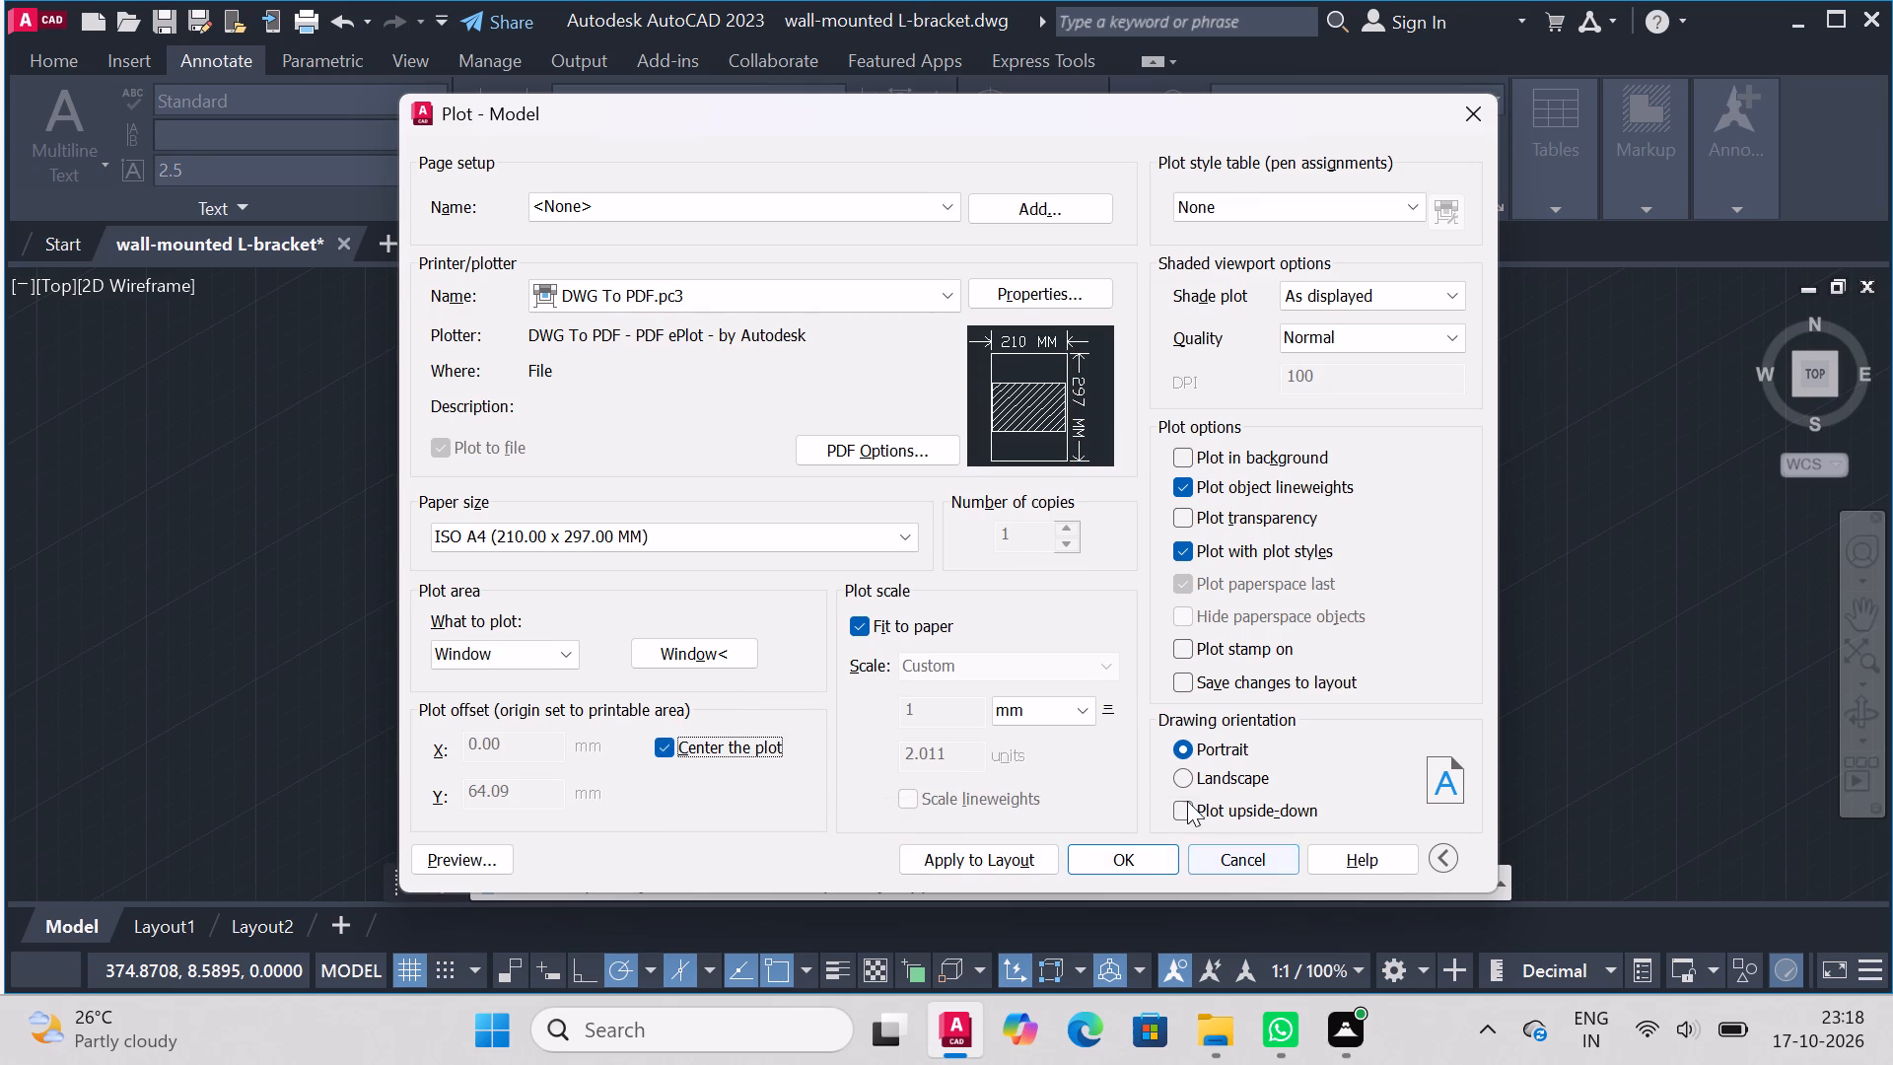
pyautogui.click(1186, 784)
# Plot the bracket to the Desktop as wall-mounted L-bracket-Model.pdf, check the PDF in Microsoft Edge and close it.
pyautogui.click(1151, 860)
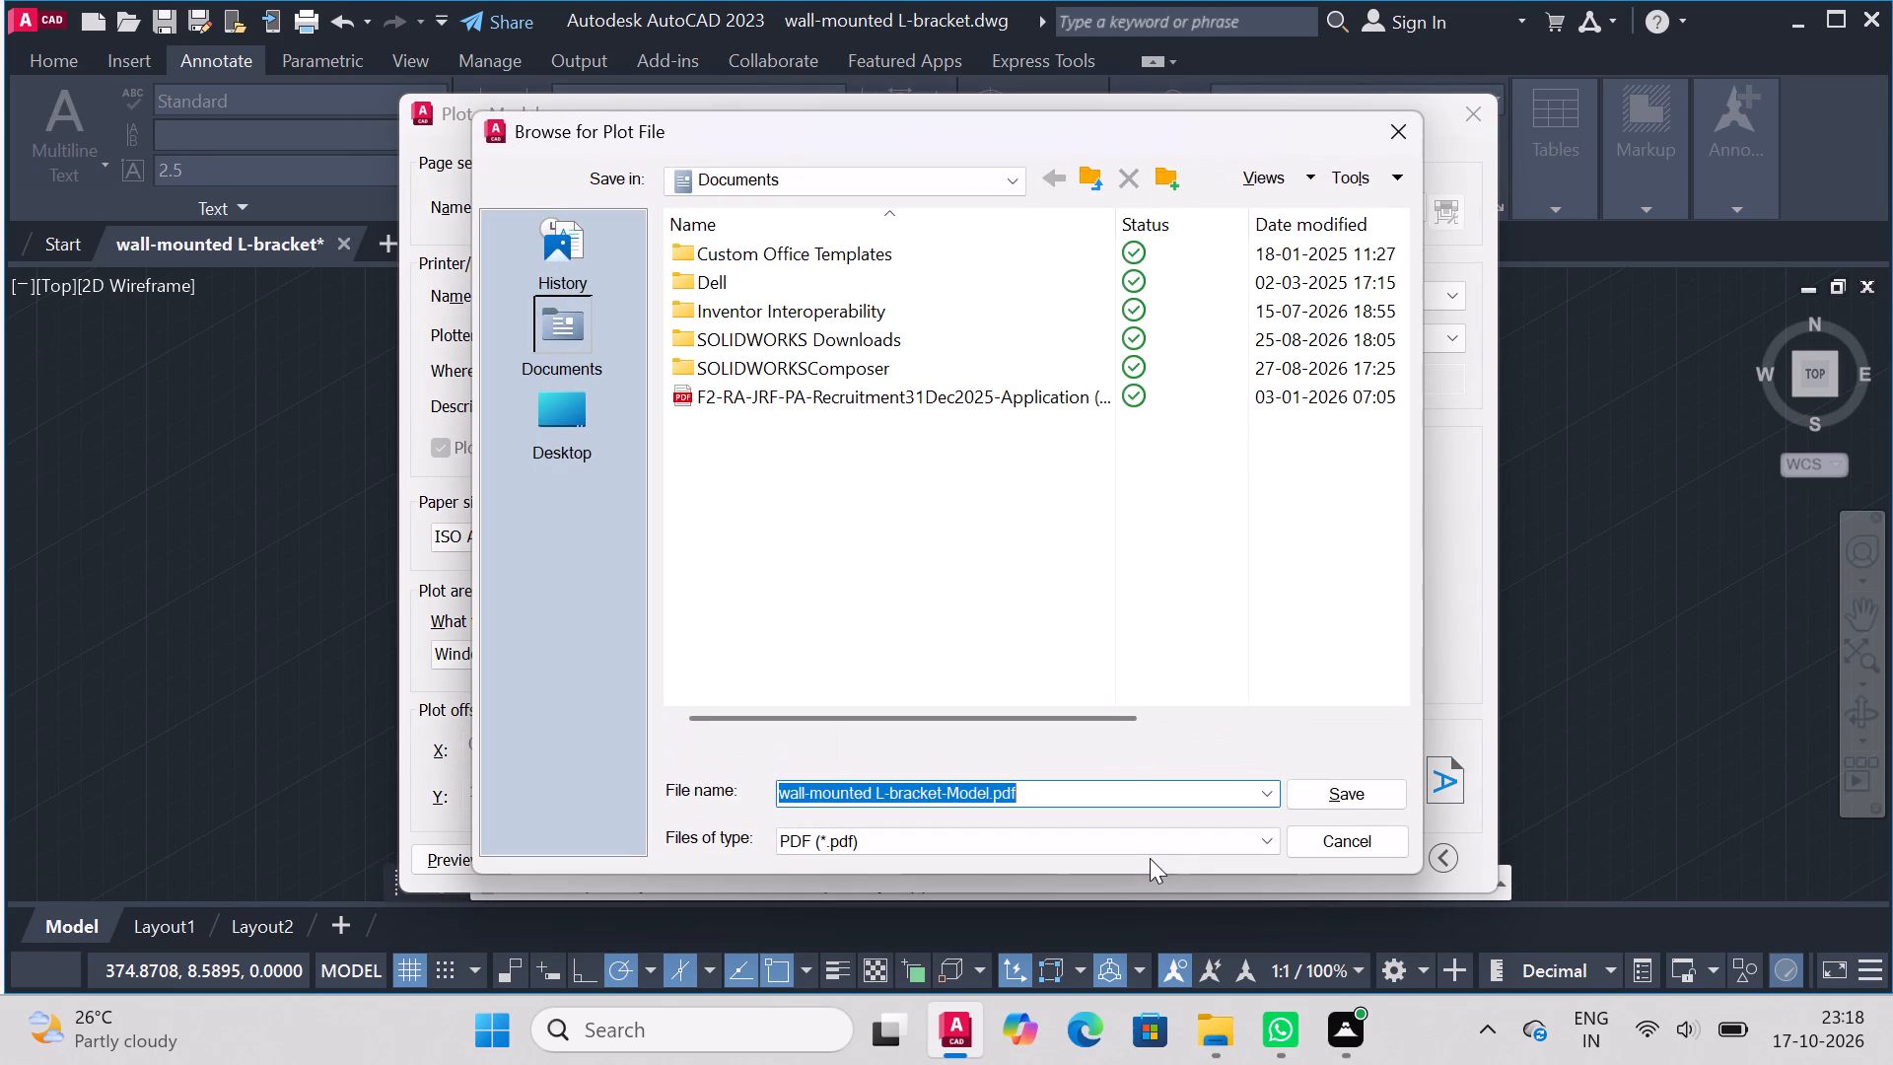
pyautogui.click(542, 429)
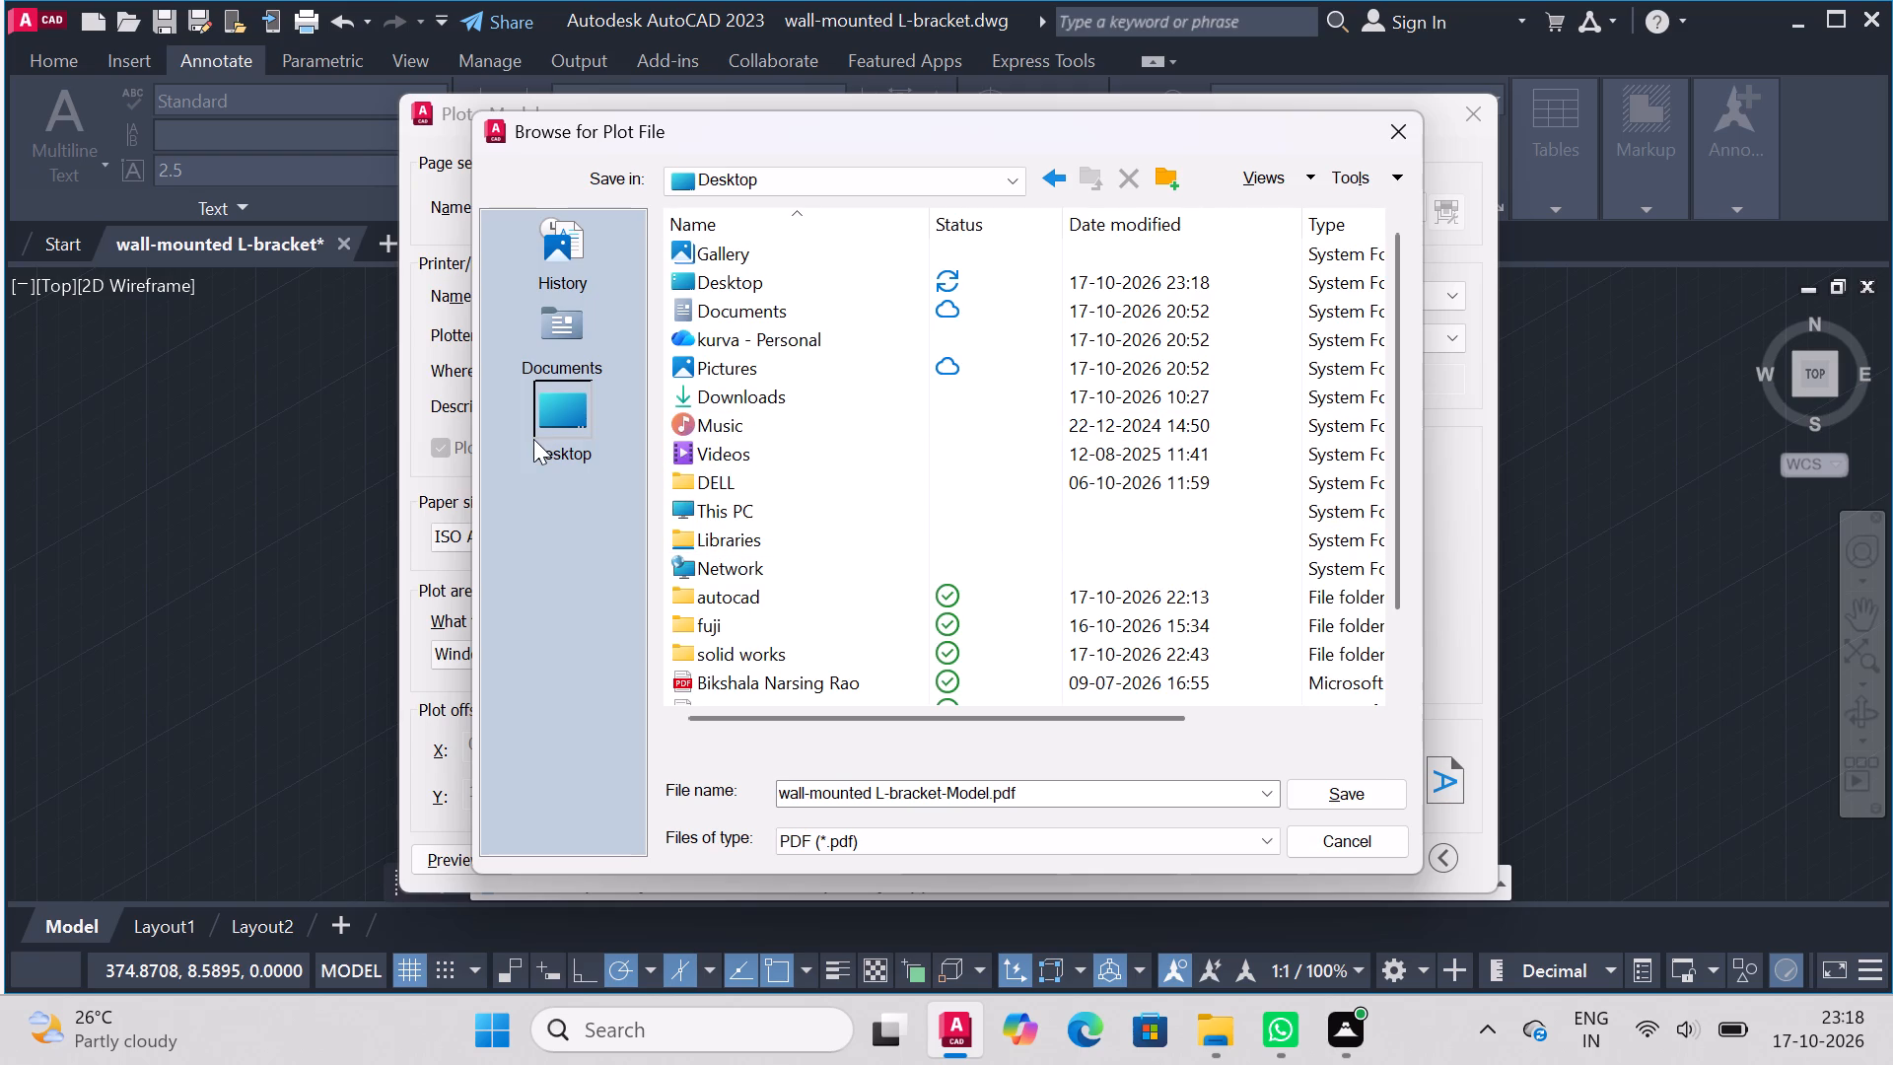
pyautogui.click(1359, 794)
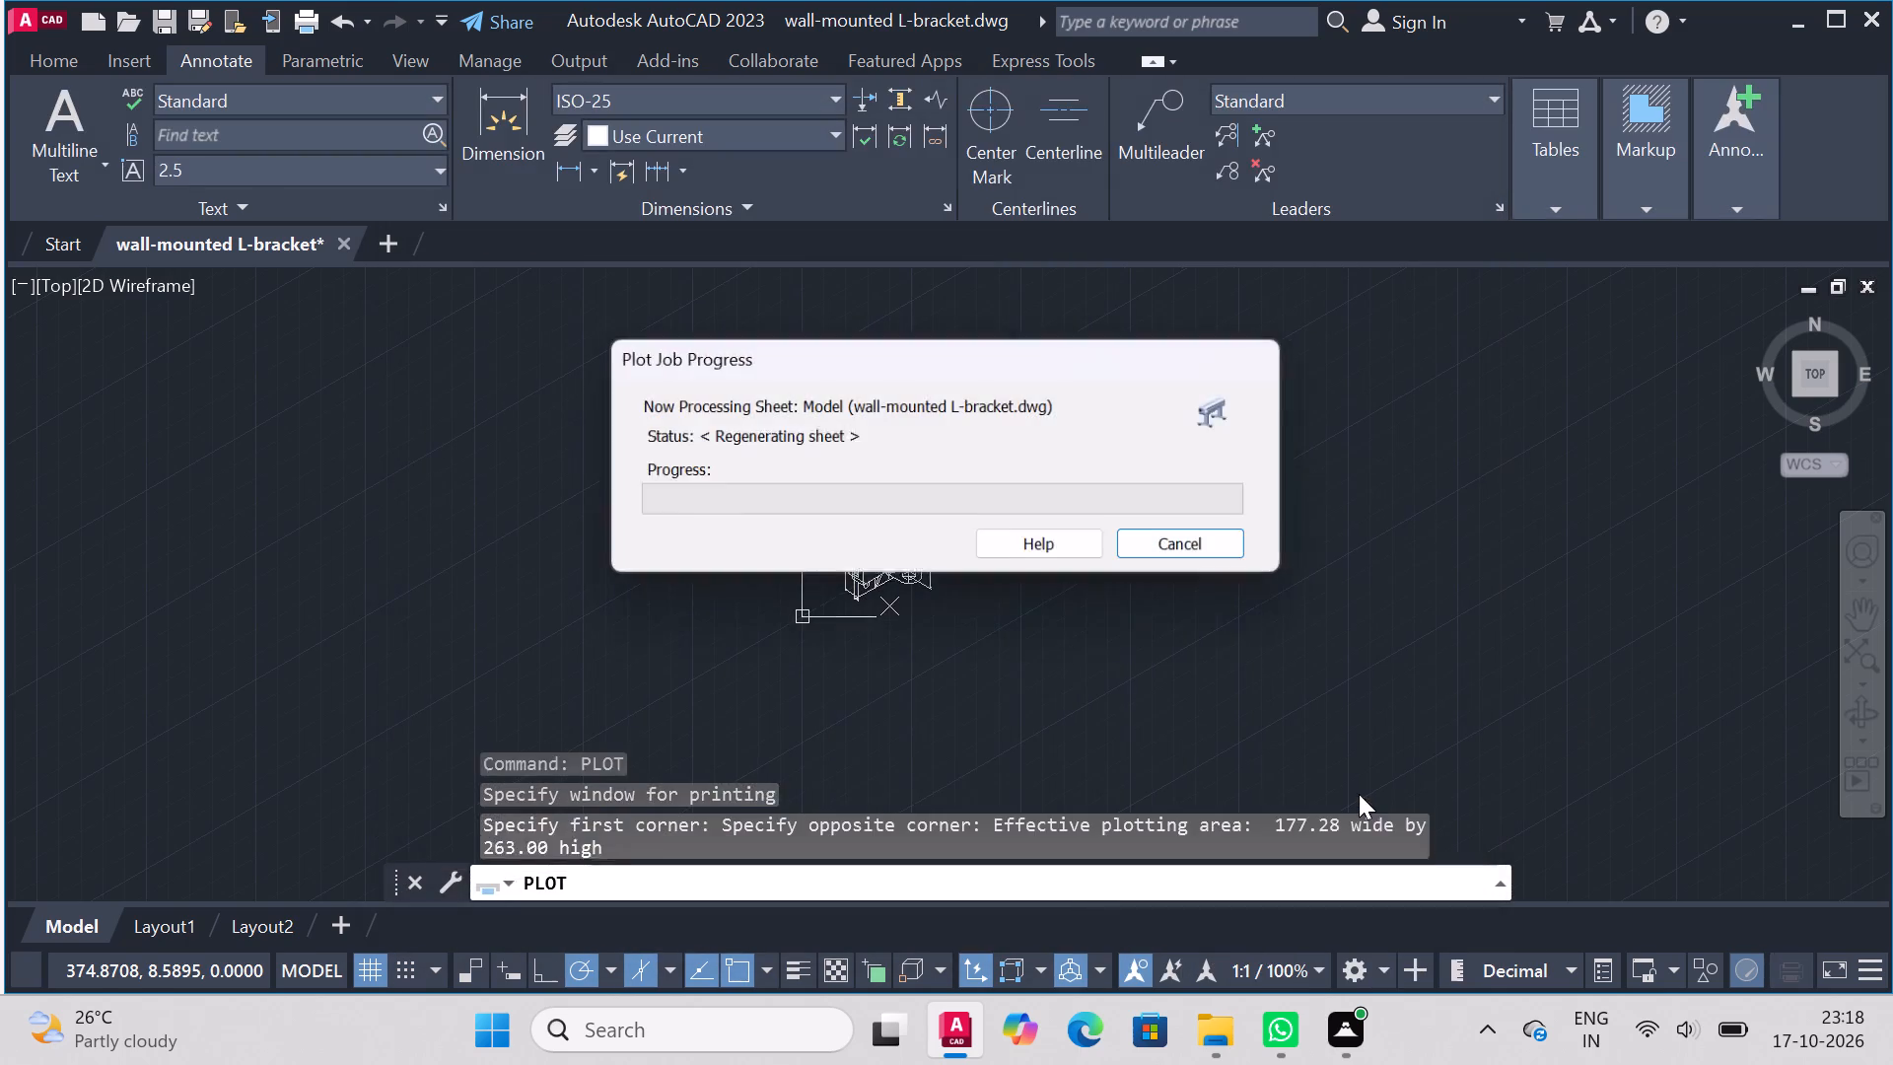
pyautogui.scroll(-2, 1198, 716)
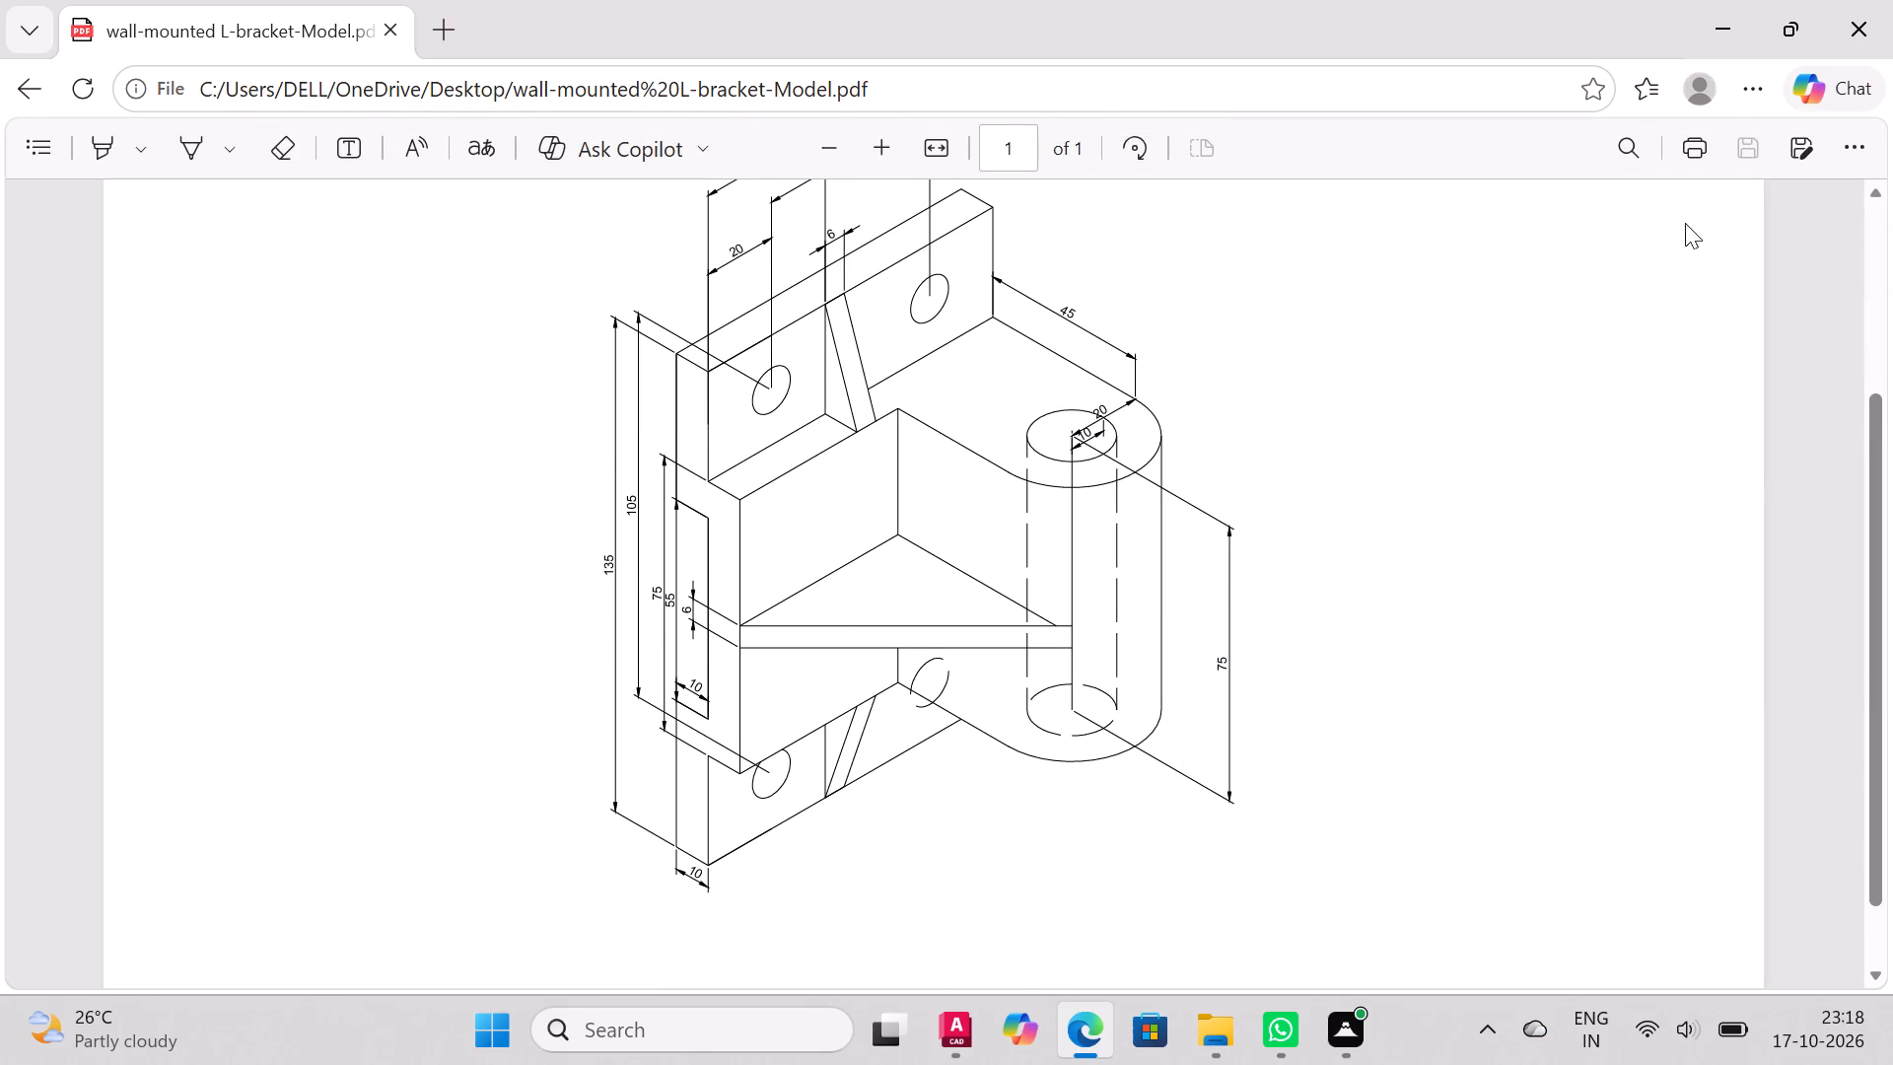
pyautogui.click(1864, 5)
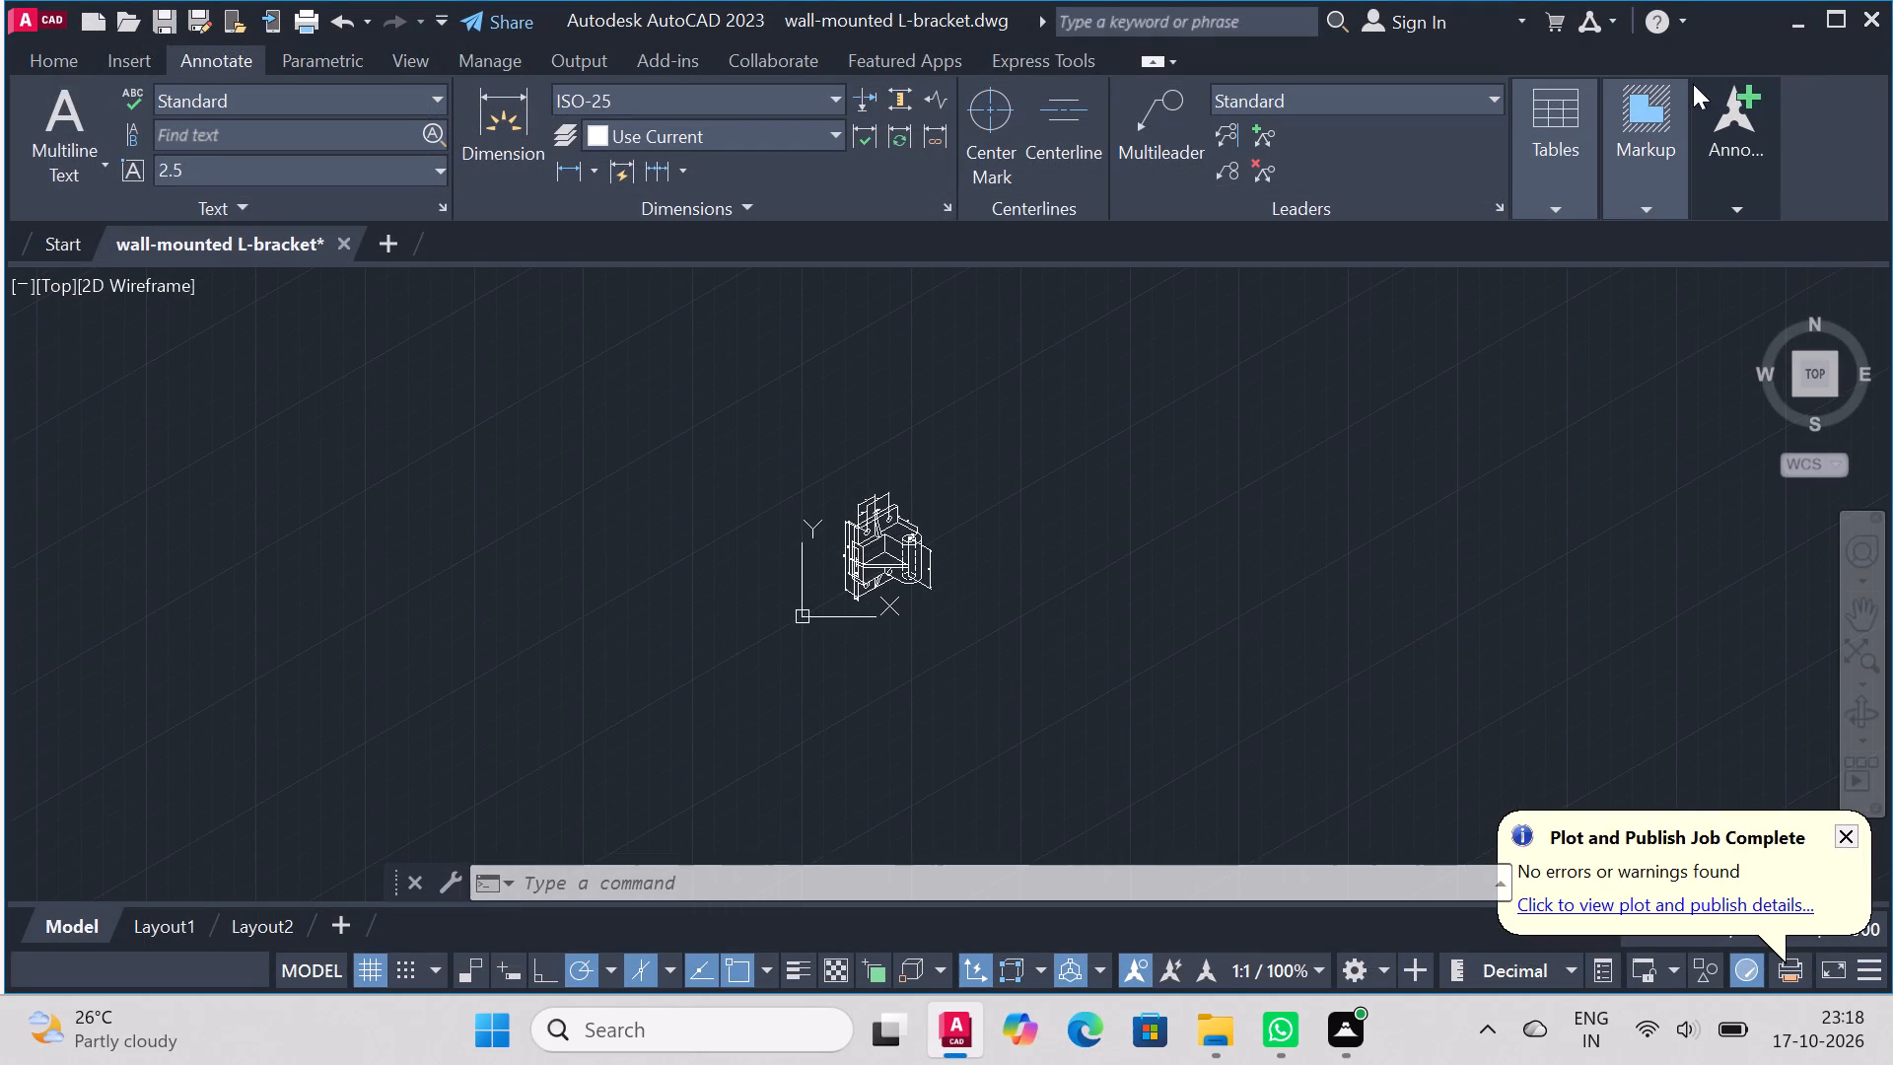
# Quit AutoCAD, saving the changes to the wall-mounted L-bracket drawing.
pyautogui.scroll(2, 1427, 412)
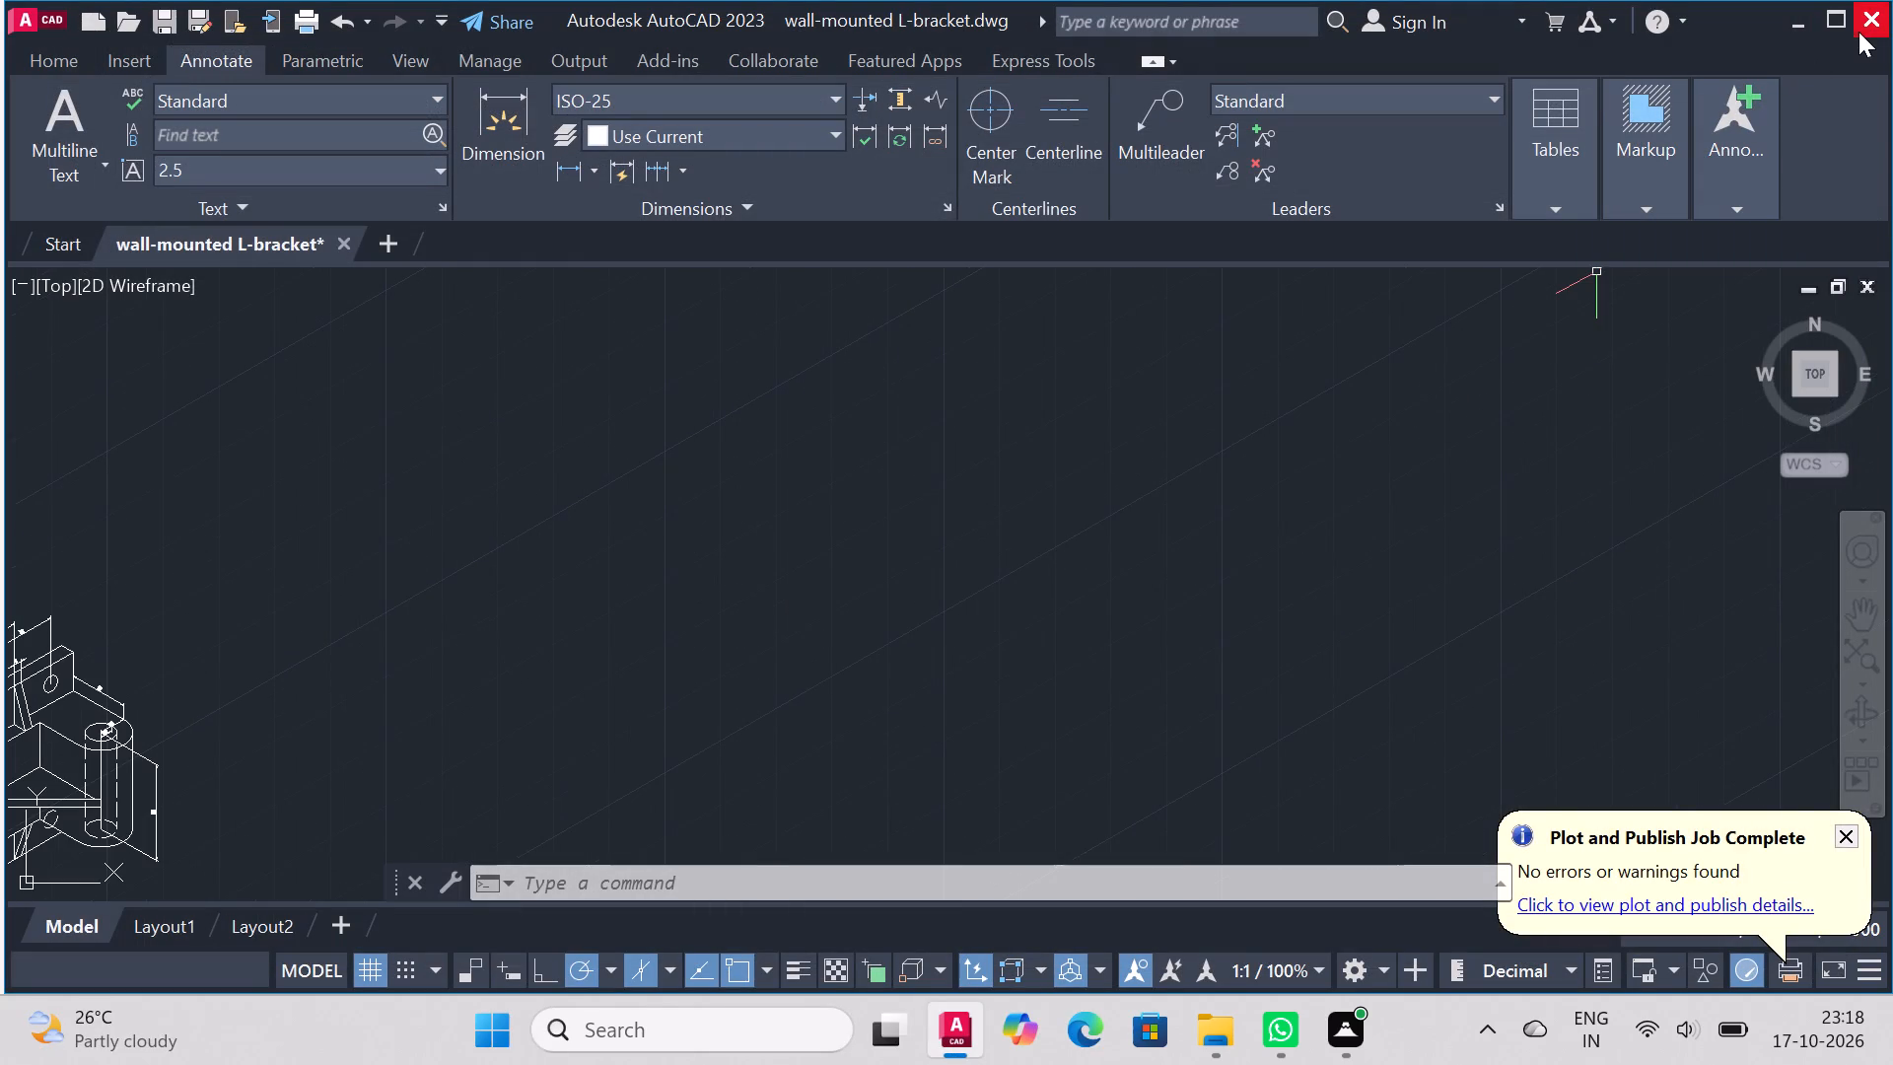
pyautogui.click(1858, 32)
pyautogui.click(888, 600)
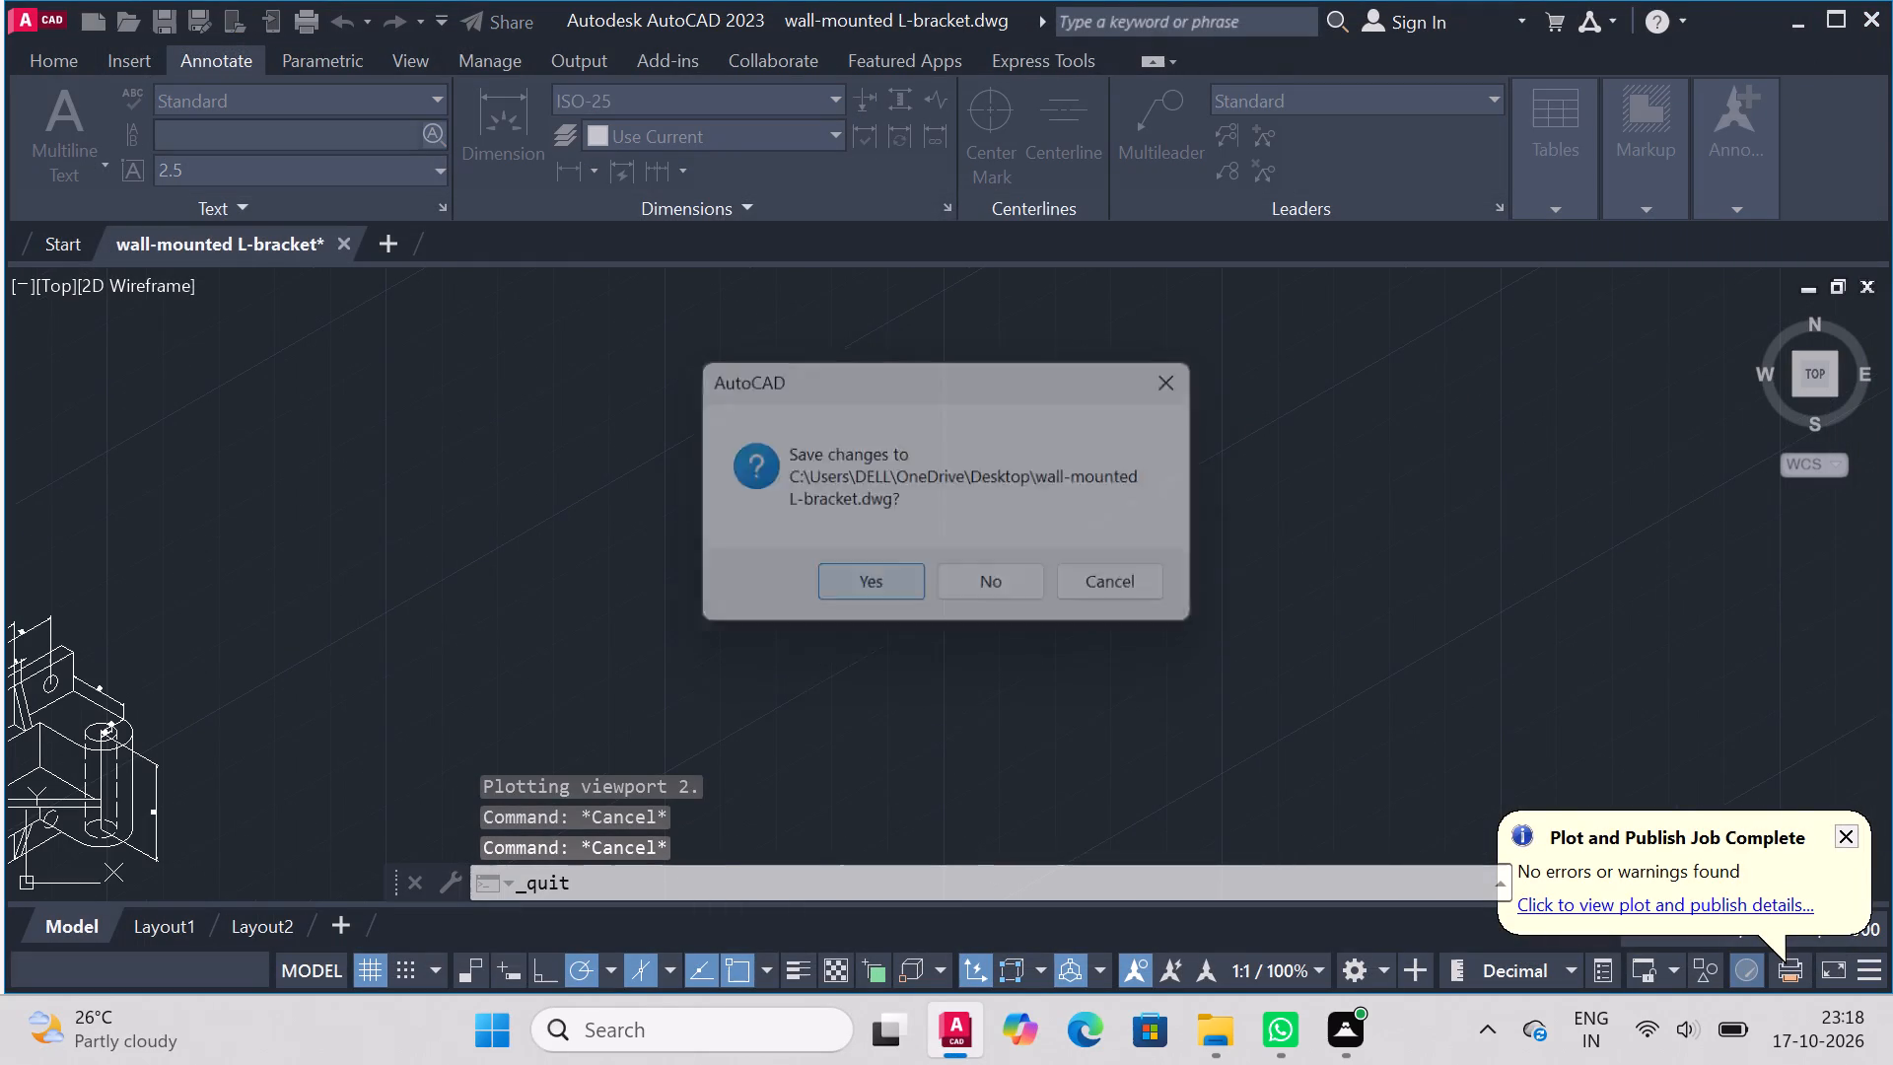